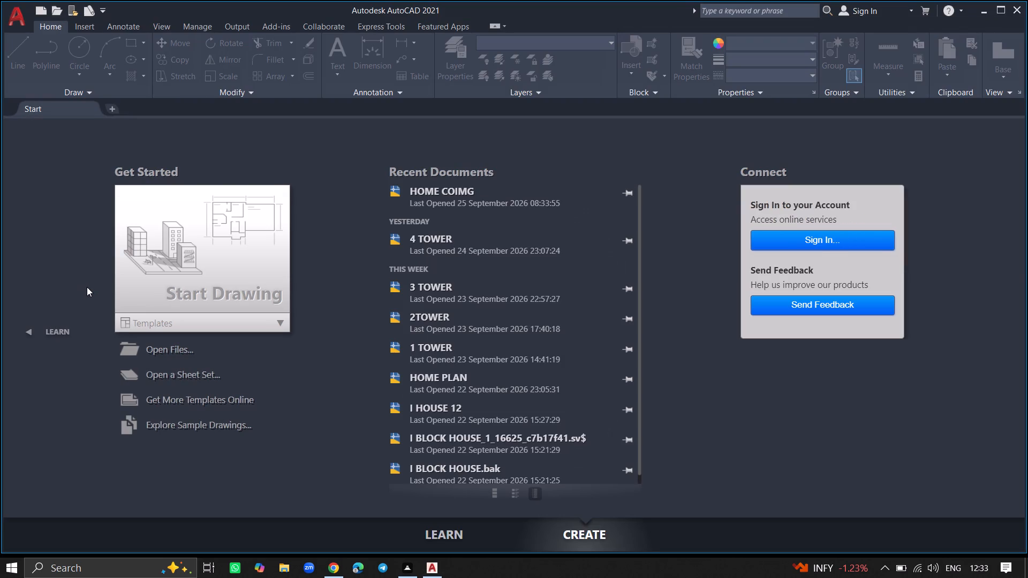
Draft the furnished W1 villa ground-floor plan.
Start a new blank drawing.
{"action": "double_click", "coordinate": [151, 269]}
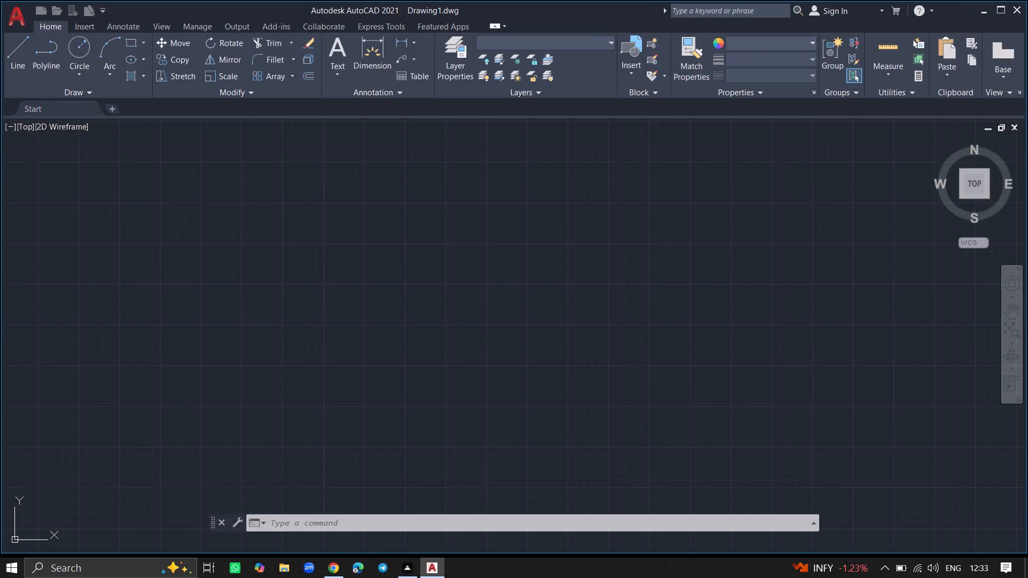
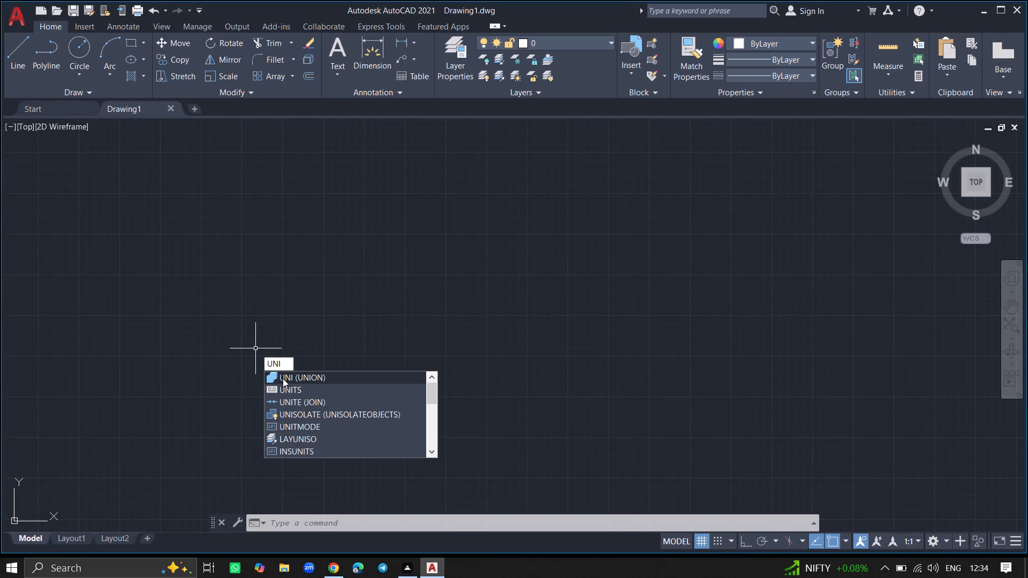
Set the drawing units' length precision to 0, with no decimal places.
{"action": "left_click", "coordinate": [284, 386]}
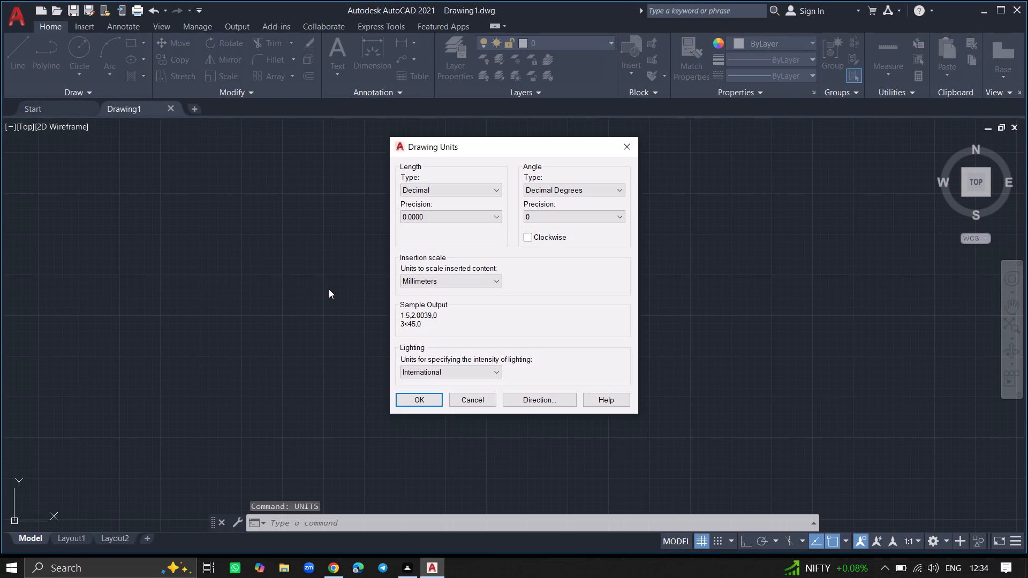
{"action": "left_click", "coordinate": [436, 214]}
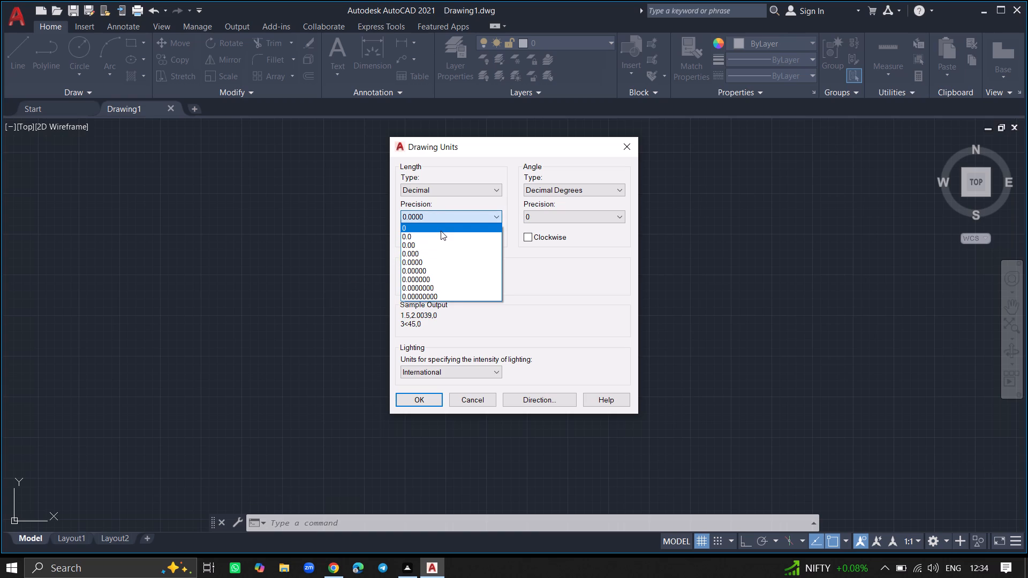
{"action": "left_click", "coordinate": [441, 231]}
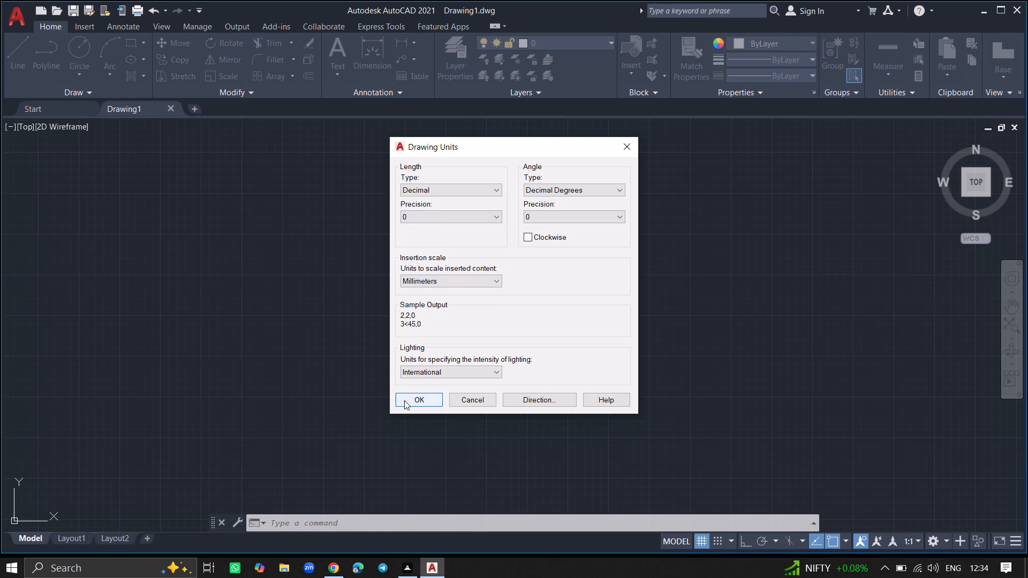
{"action": "left_click", "coordinate": [404, 400]}
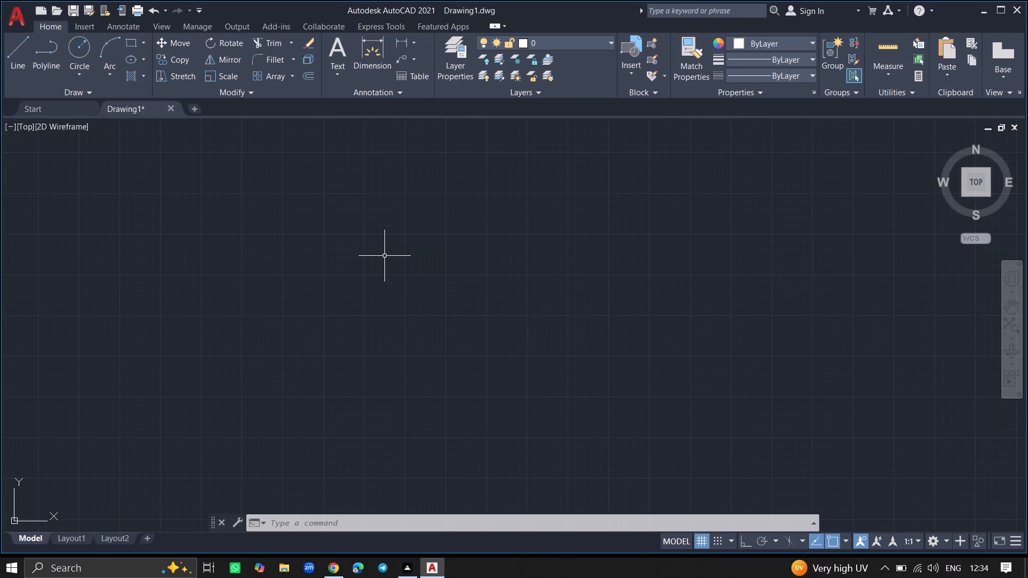
Modify the ISO-25 dimension style to Engineering primary units with 0'-0" precision, and set it as the current style.
{"action": "key", "text": "d"}
{"action": "key", "text": "Return"}
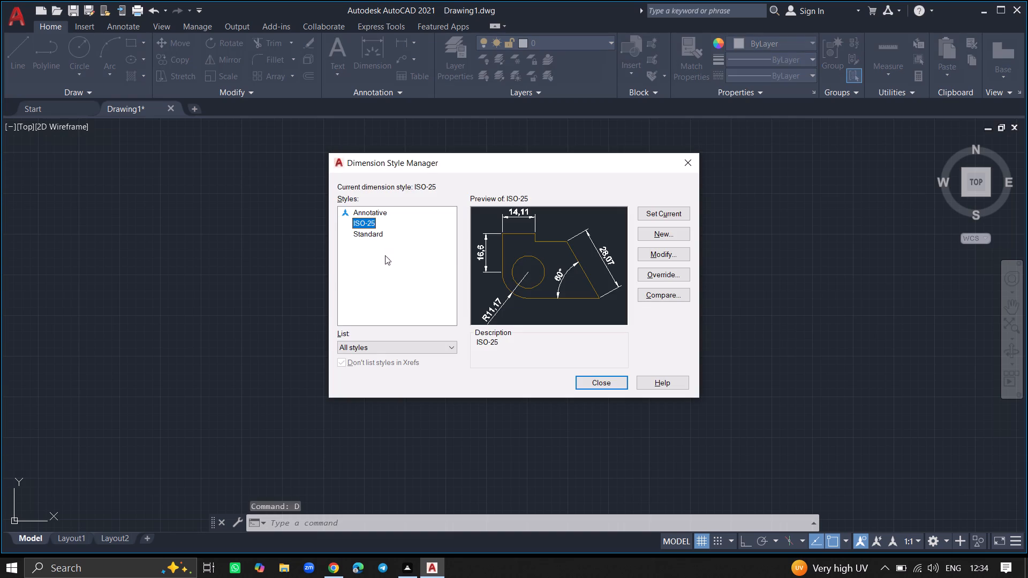
{"action": "left_click", "coordinate": [642, 256]}
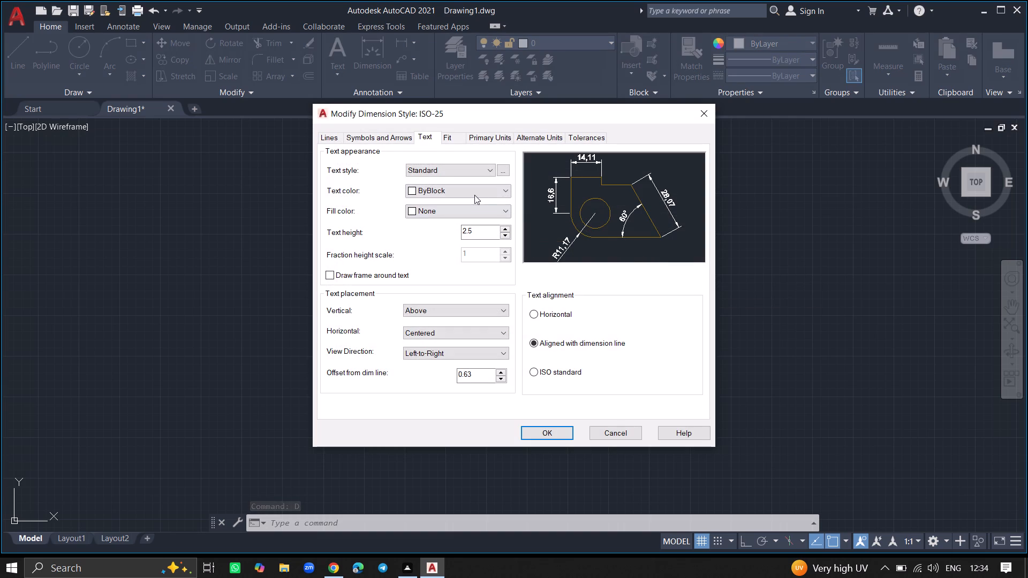
{"action": "left_click", "coordinate": [457, 169]}
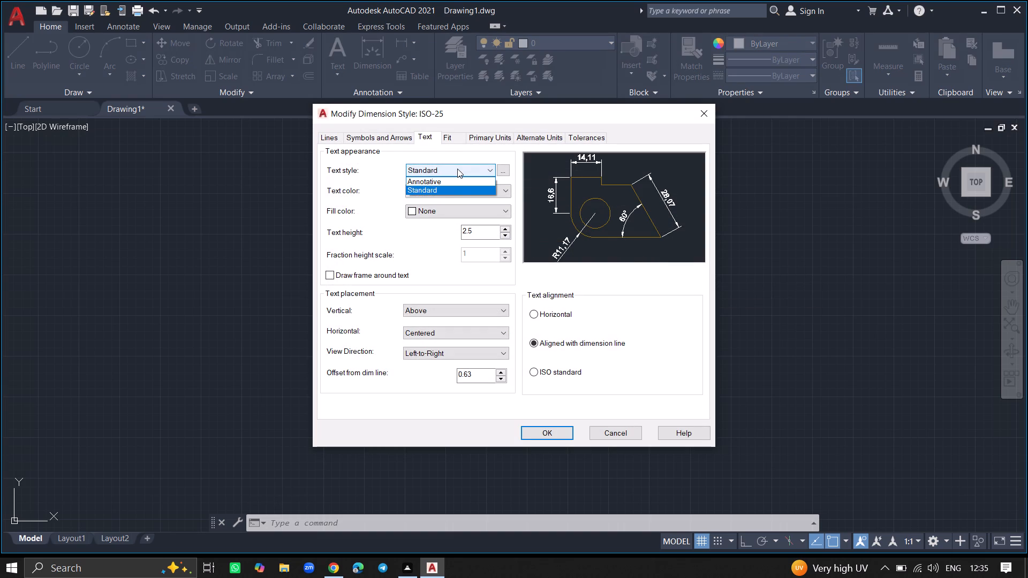
{"action": "left_click", "coordinate": [457, 169]}
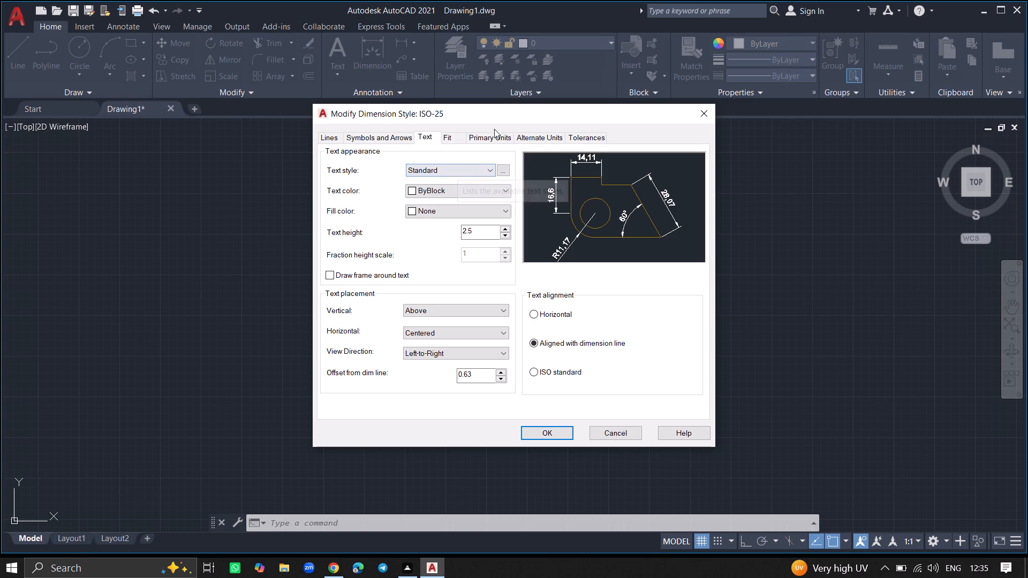
{"action": "left_click", "coordinate": [492, 137]}
{"action": "left_click", "coordinate": [478, 163]}
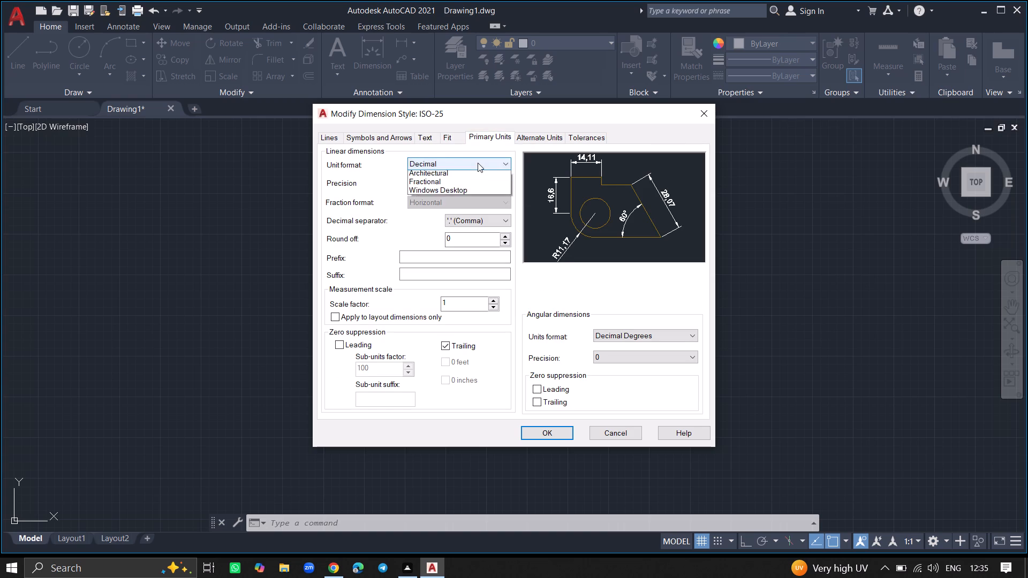
{"action": "left_click", "coordinate": [480, 195]}
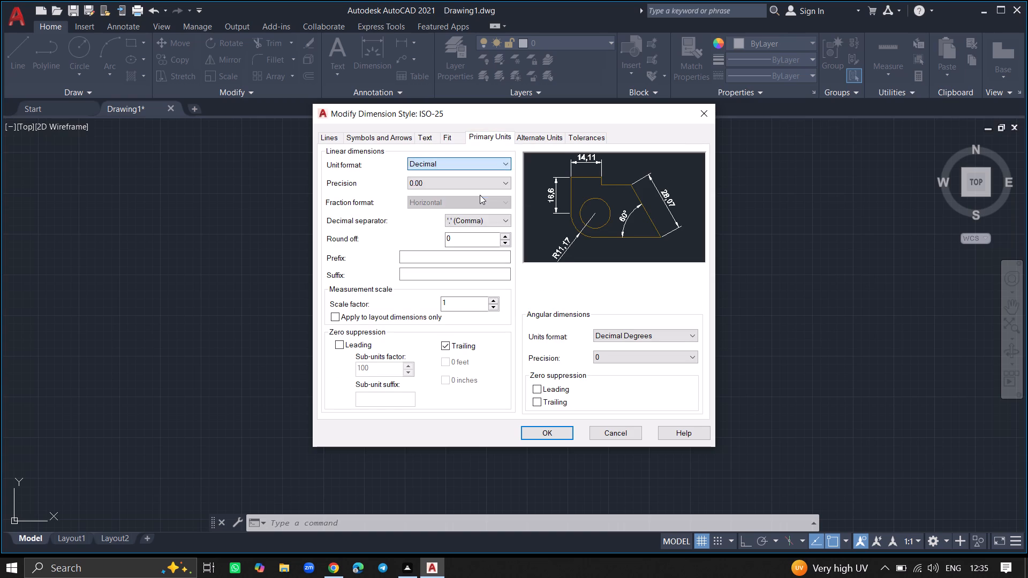
{"action": "left_click", "coordinate": [477, 183]}
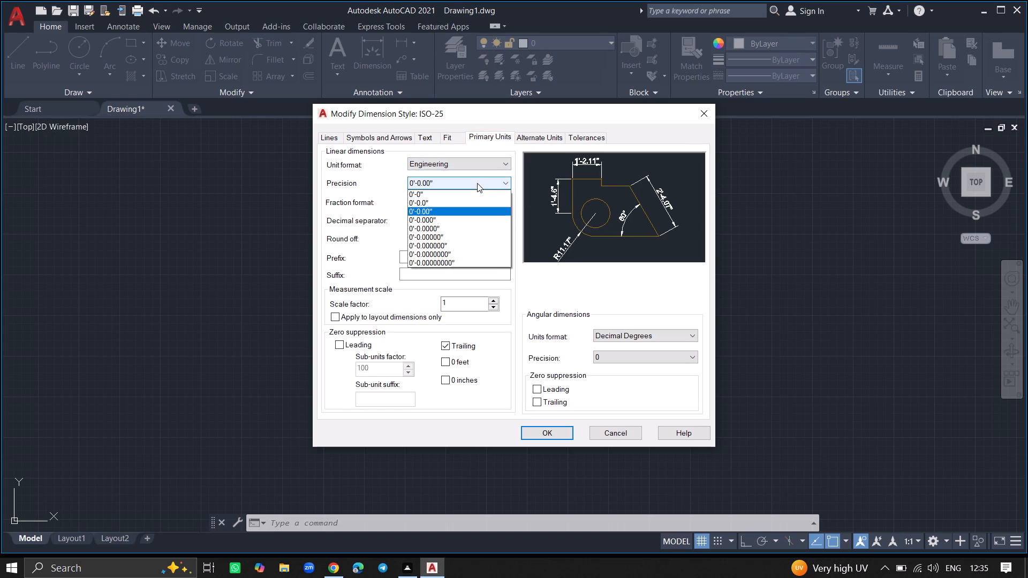
{"action": "left_click", "coordinate": [477, 192]}
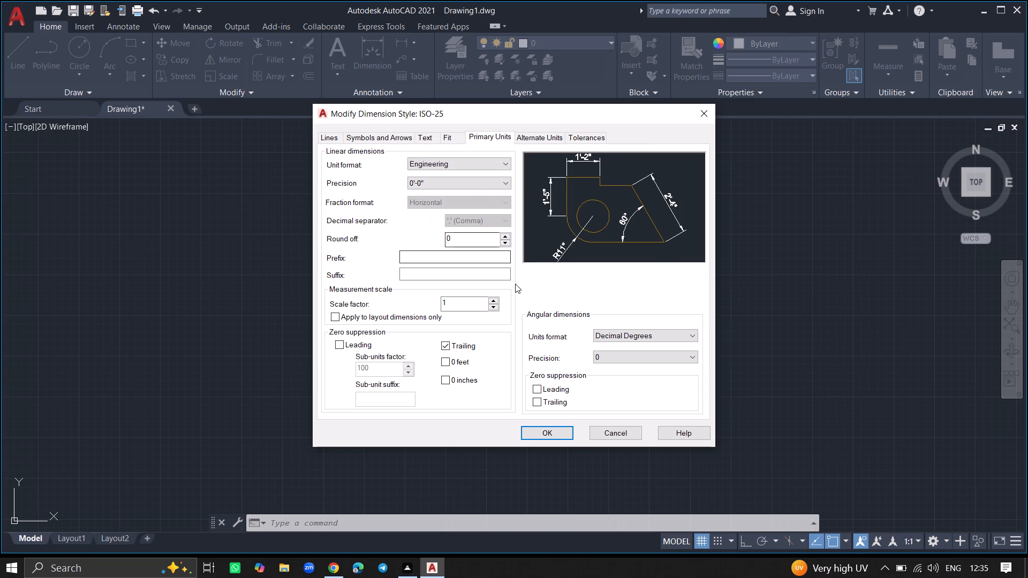
{"action": "left_click", "coordinate": [536, 432]}
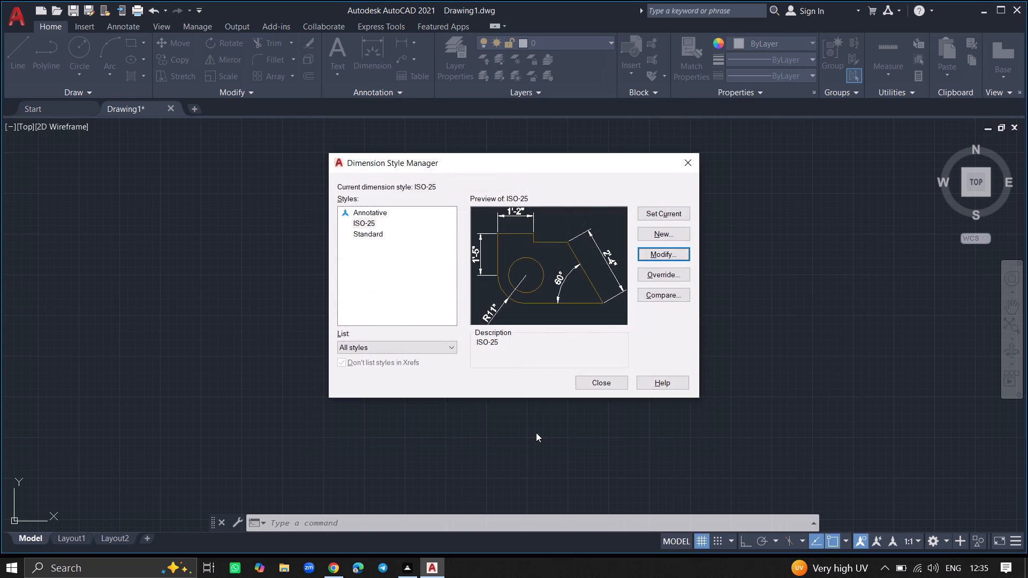
{"action": "left_click", "coordinate": [651, 217]}
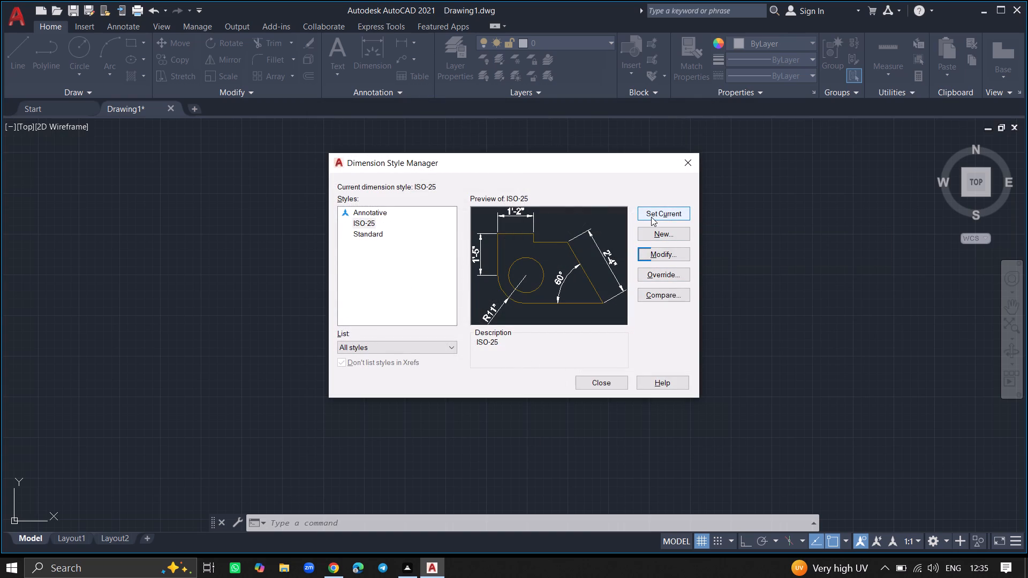
{"action": "left_click", "coordinate": [607, 386]}
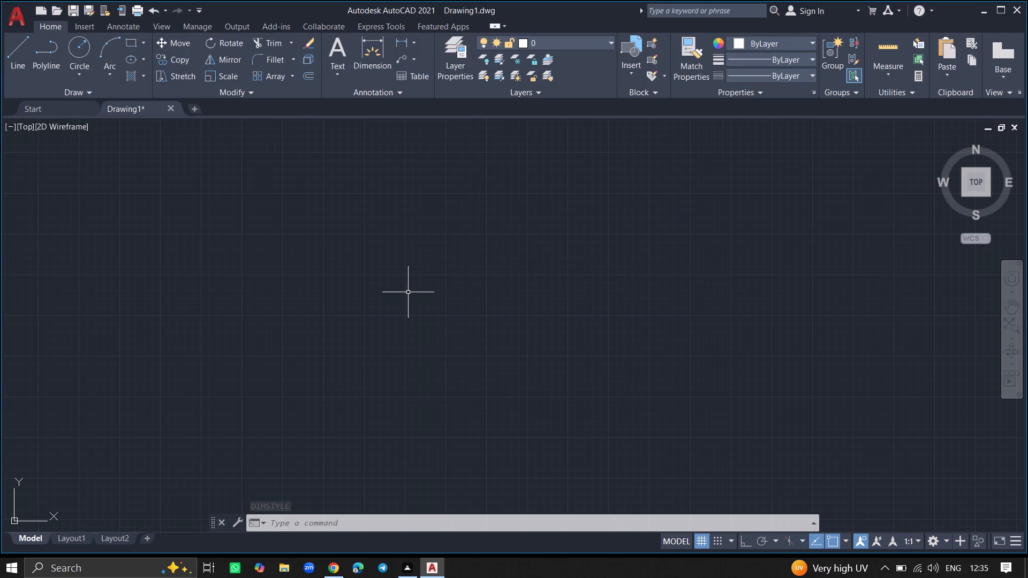
{"action": "left_click_drag", "start_coordinate": [410, 291], "coordinate": [410, 255]}
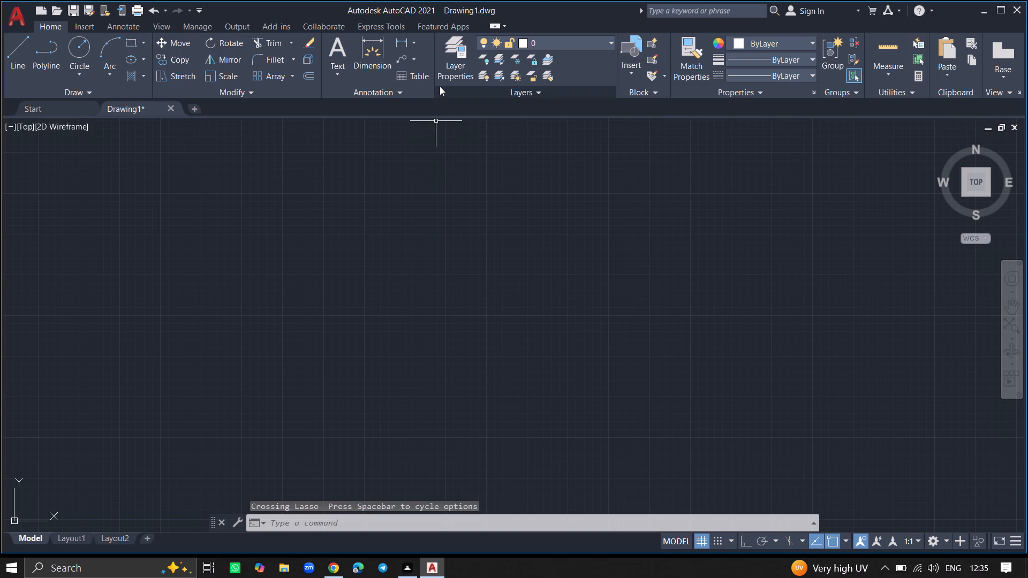
Create a new layer that is frozen in all viewports and name it WALLS.
{"action": "left_click", "coordinate": [442, 64]}
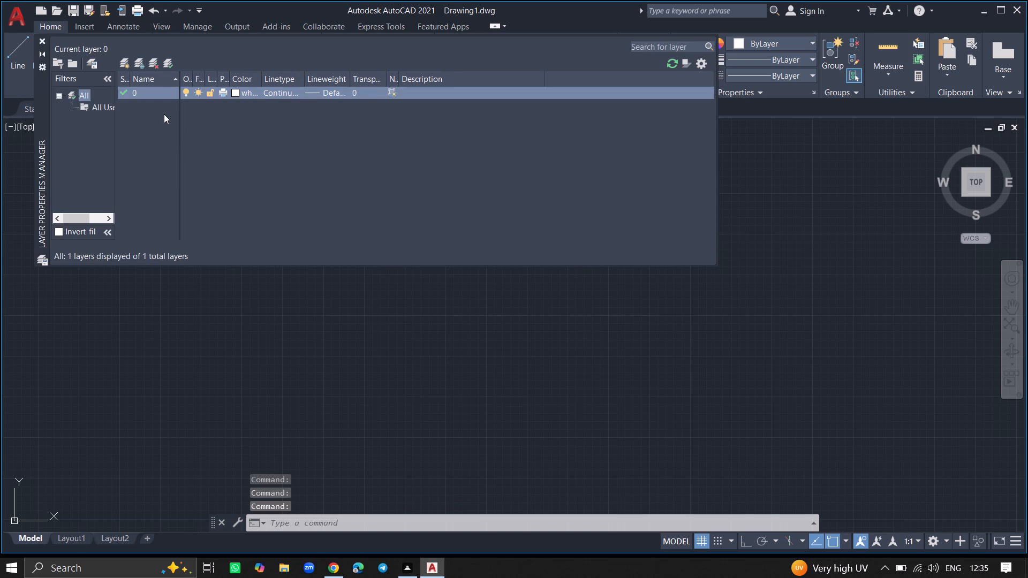
{"action": "left_click", "coordinate": [138, 63]}
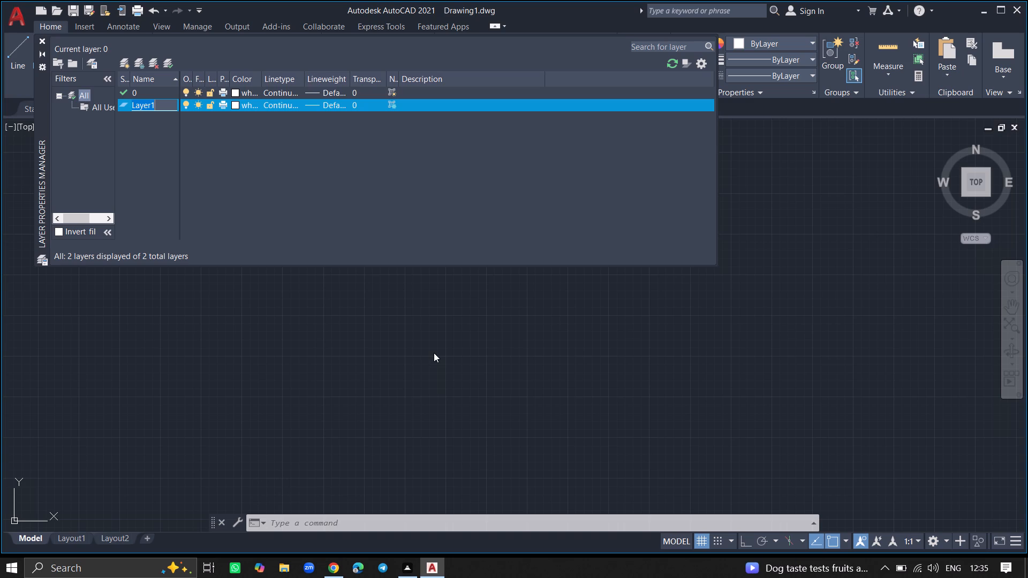
{"action": "key", "text": "BackSpace"}
{"action": "key", "text": "BackSpace"}
{"action": "key", "text": "BackSpace"}
{"action": "key", "text": "BackSpace"}
{"action": "type", "text": "WALLS"}
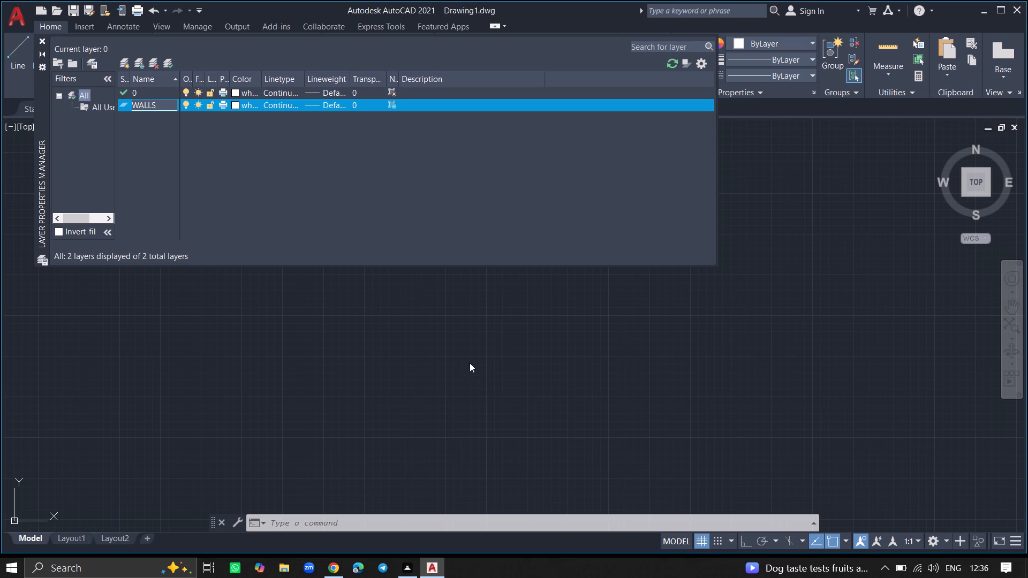
{"action": "left_click", "coordinate": [357, 231]}
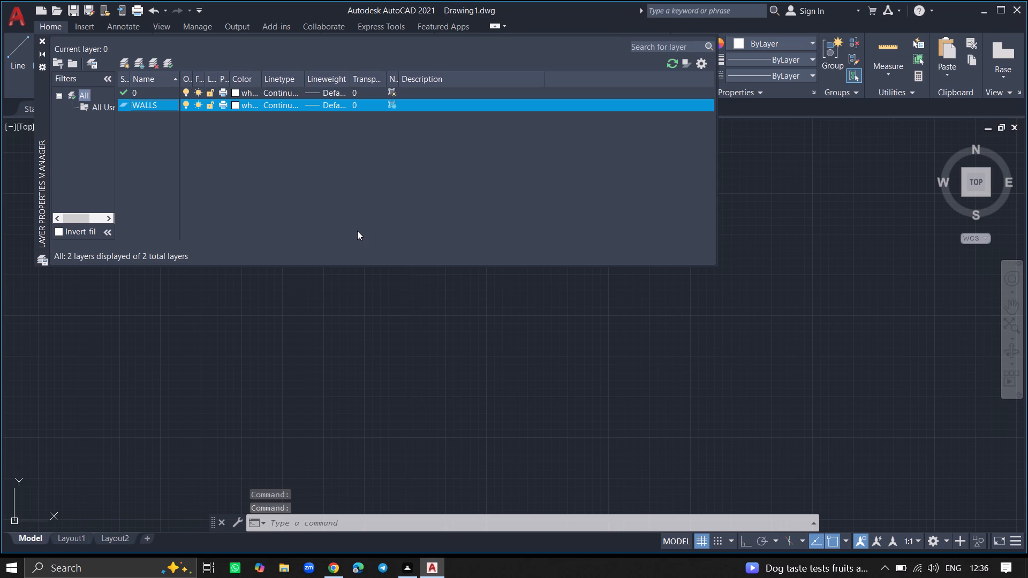
Set the WALLS layer's colour to index 150 and toggle its freeze setting for new viewports.
{"action": "left_click", "coordinate": [235, 102]}
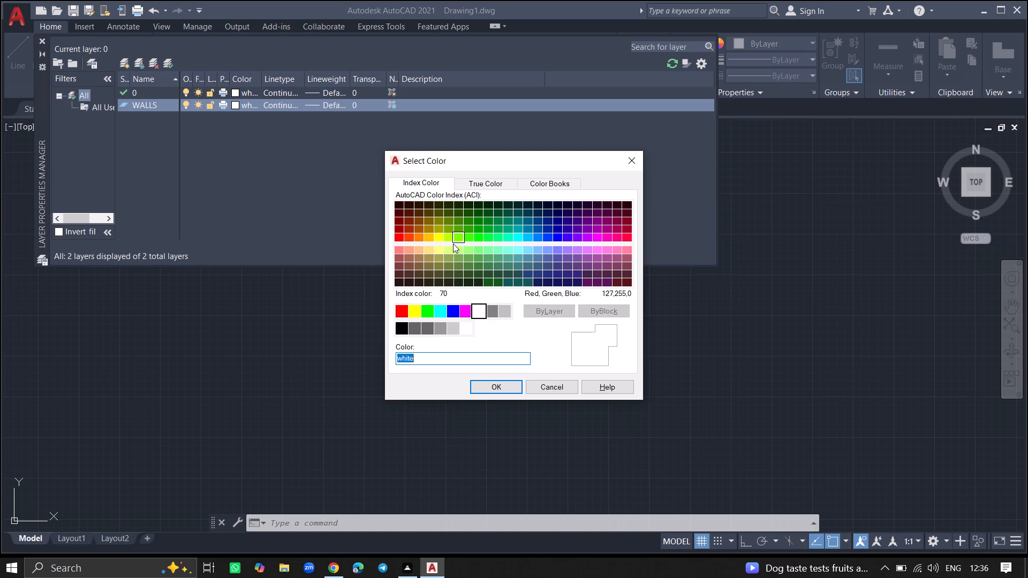
{"action": "left_click", "coordinate": [536, 241]}
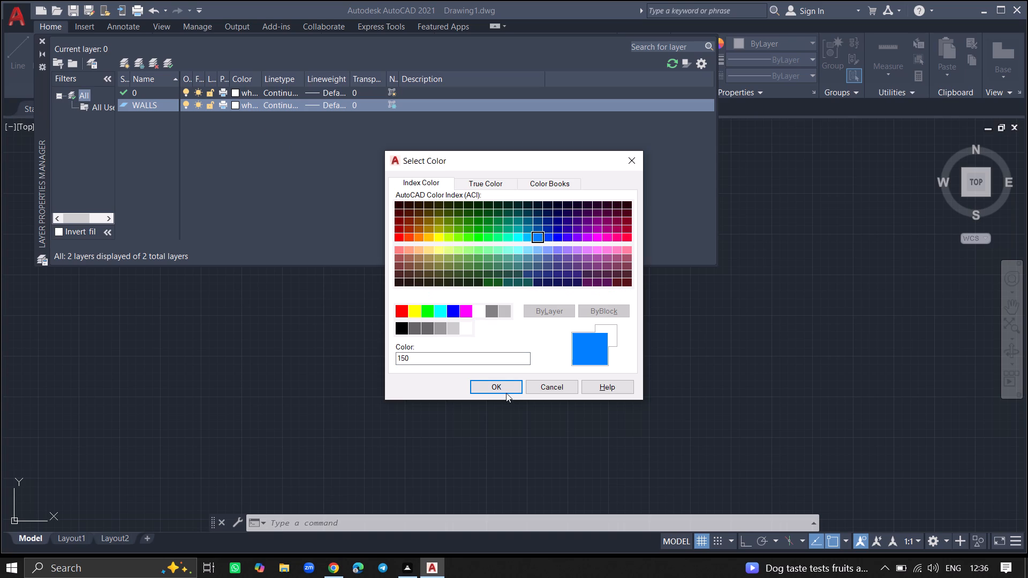
{"action": "left_click", "coordinate": [505, 389]}
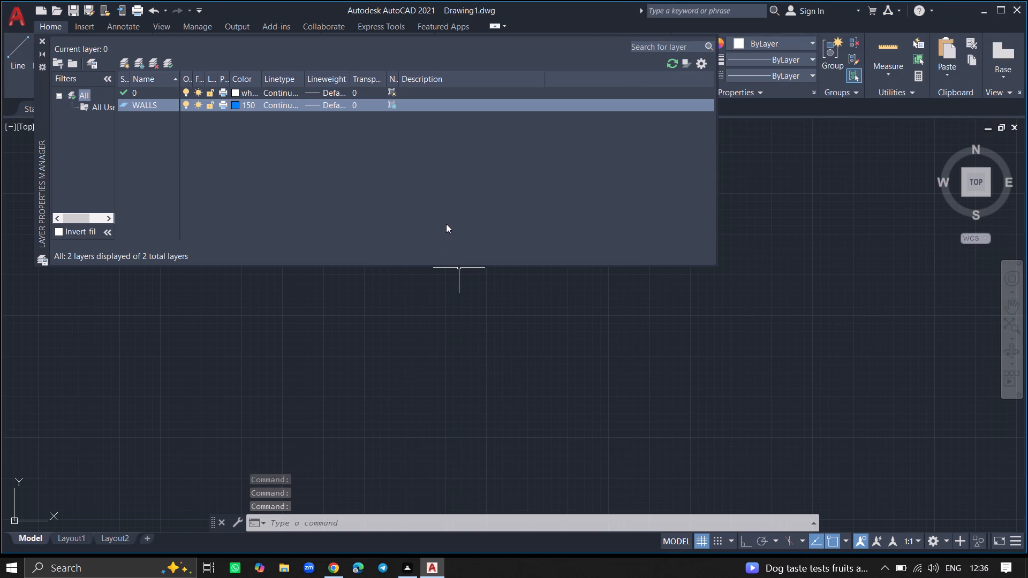
{"action": "left_click", "coordinate": [394, 105]}
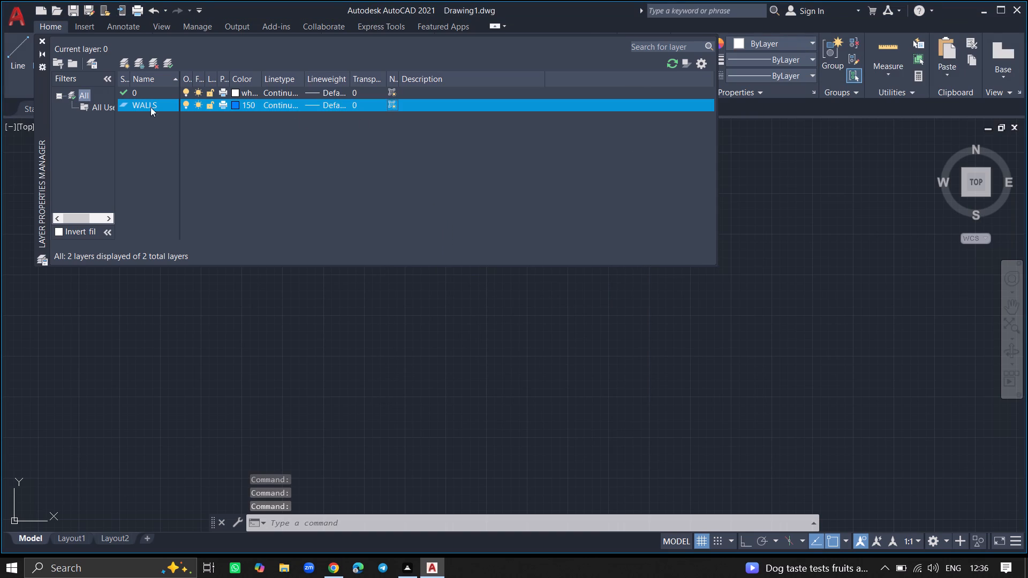
Add another layer that is frozen in all viewports and name it DOORS.
{"action": "left_click", "coordinate": [138, 64]}
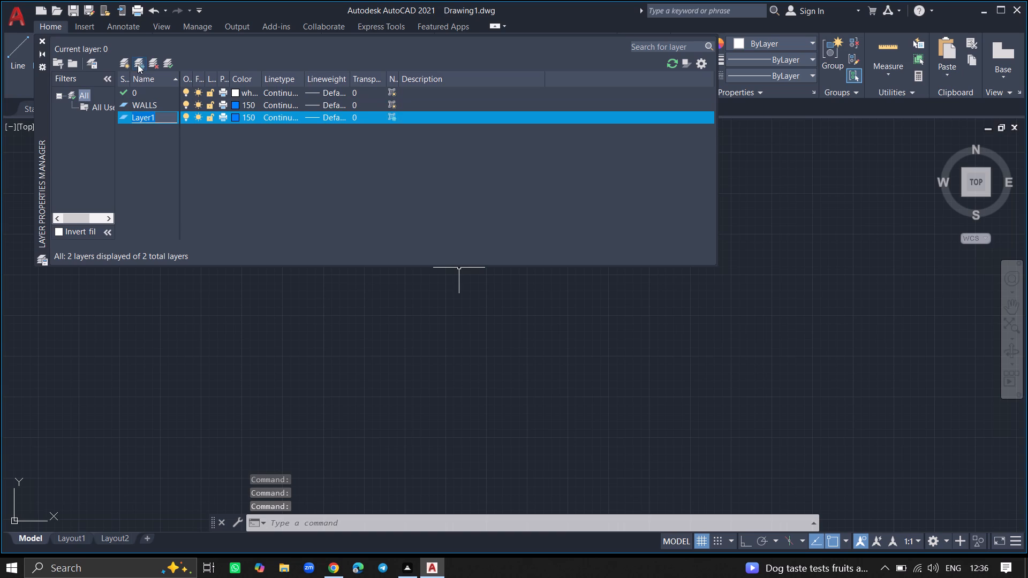
{"action": "left_click", "coordinate": [159, 117]}
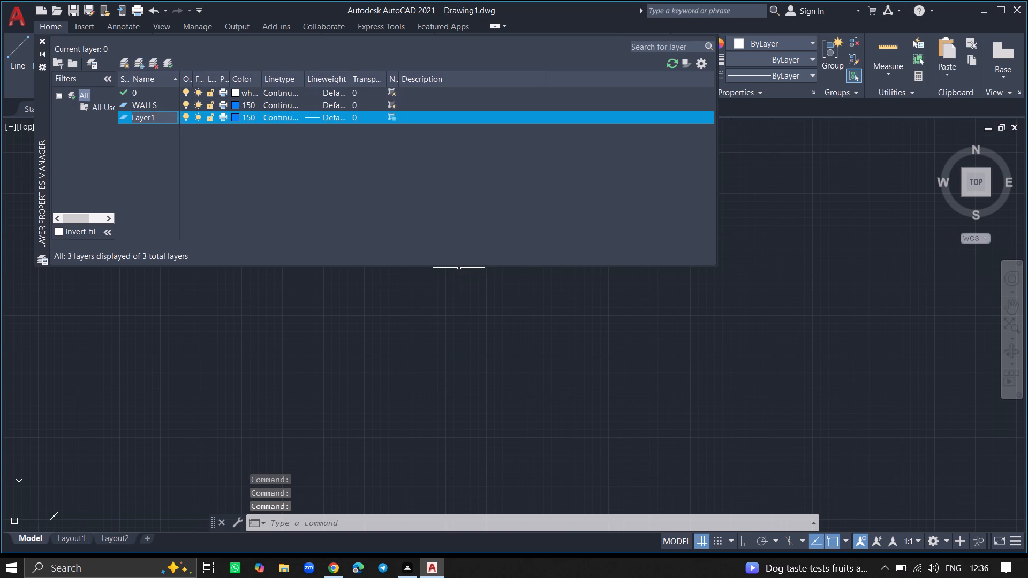
{"action": "key", "text": "BackSpace"}
{"action": "key", "text": "BackSpace"}
{"action": "key", "text": "BackSpace"}
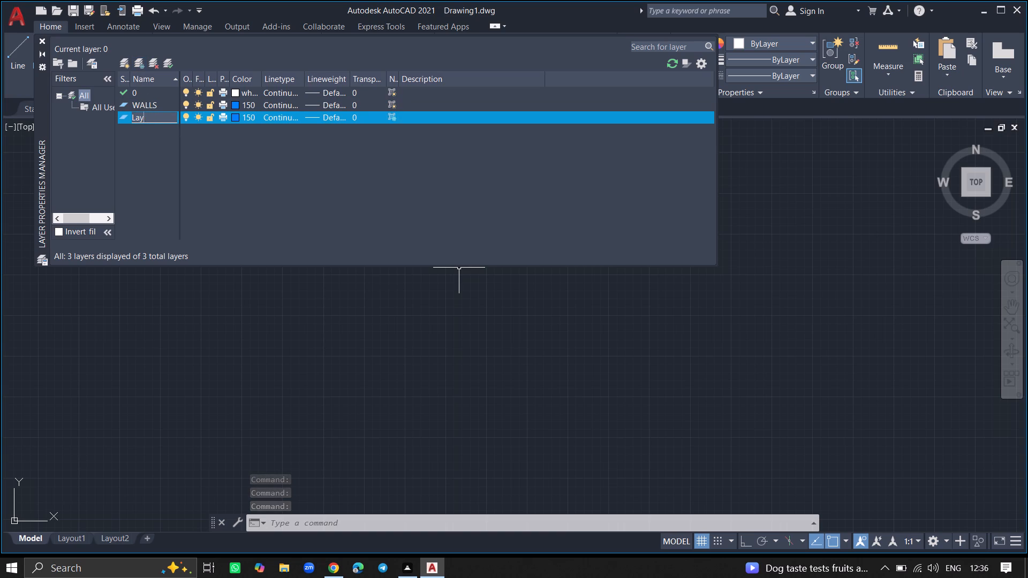
{"action": "key", "text": "BackSpace"}
{"action": "key", "text": "BackSpace"}
{"action": "key", "text": "BackSpace"}
{"action": "key", "text": "BackSpace"}
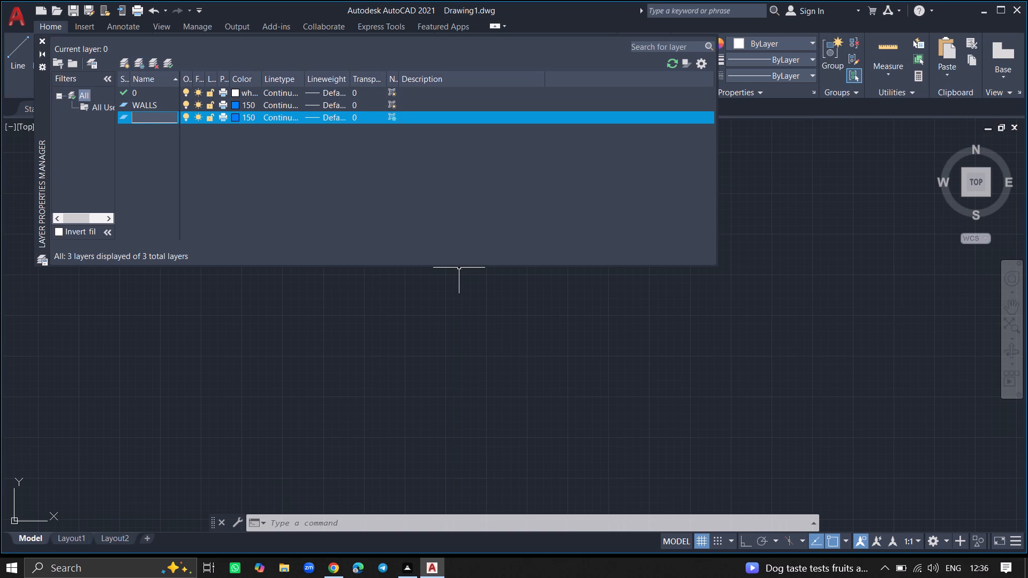
{"action": "type", "text": "DOORS"}
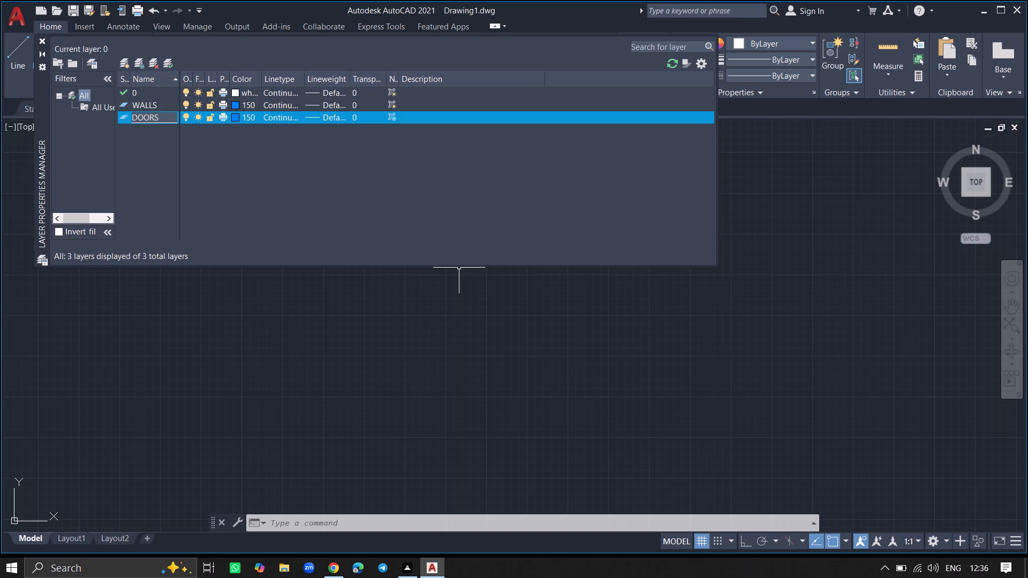
{"action": "double_click", "coordinate": [220, 154]}
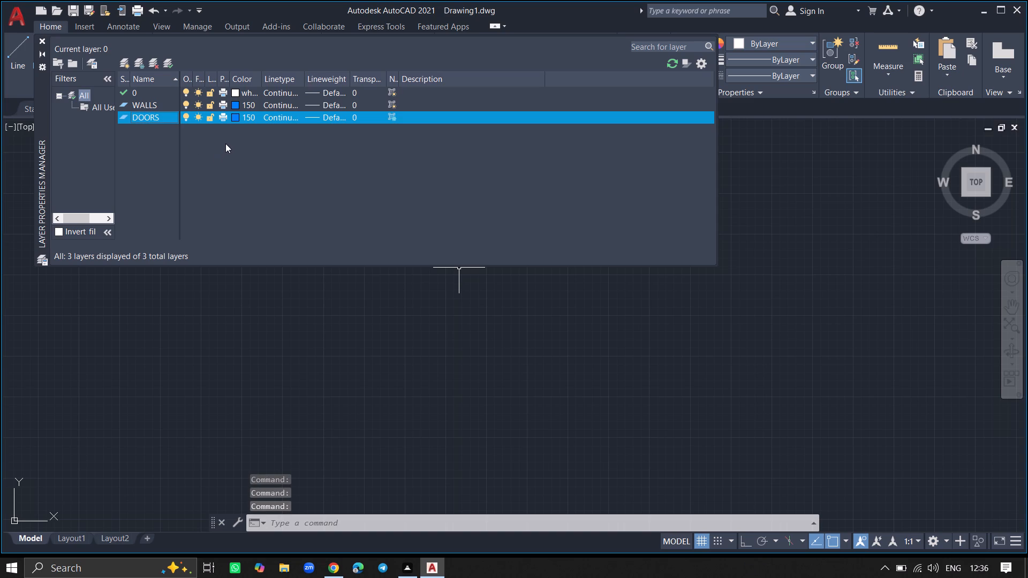
Set the DOORS layer's colour to index 213 and toggle its freeze setting for new viewports.
{"action": "left_click", "coordinate": [233, 115]}
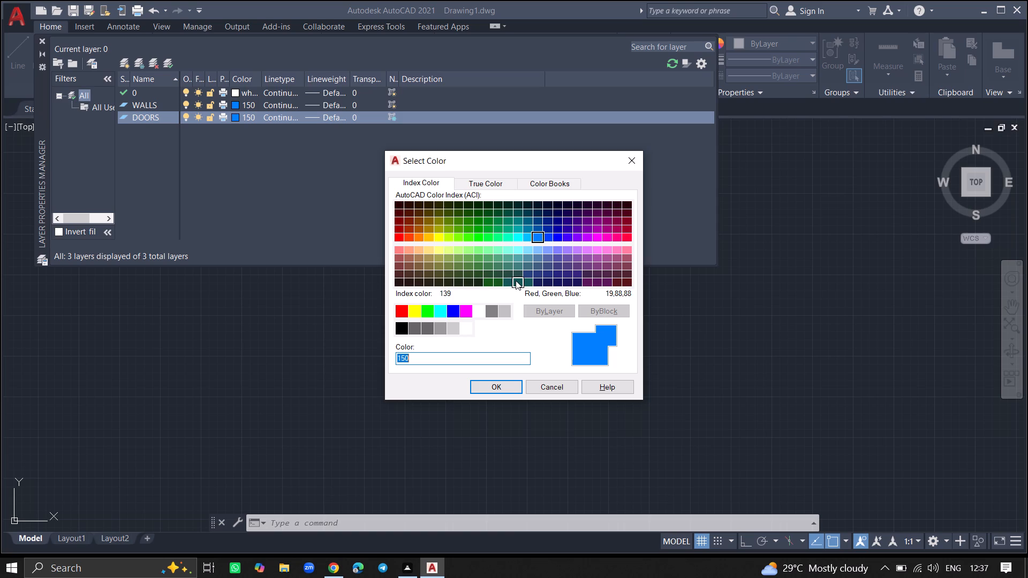
{"action": "left_click", "coordinate": [603, 261]}
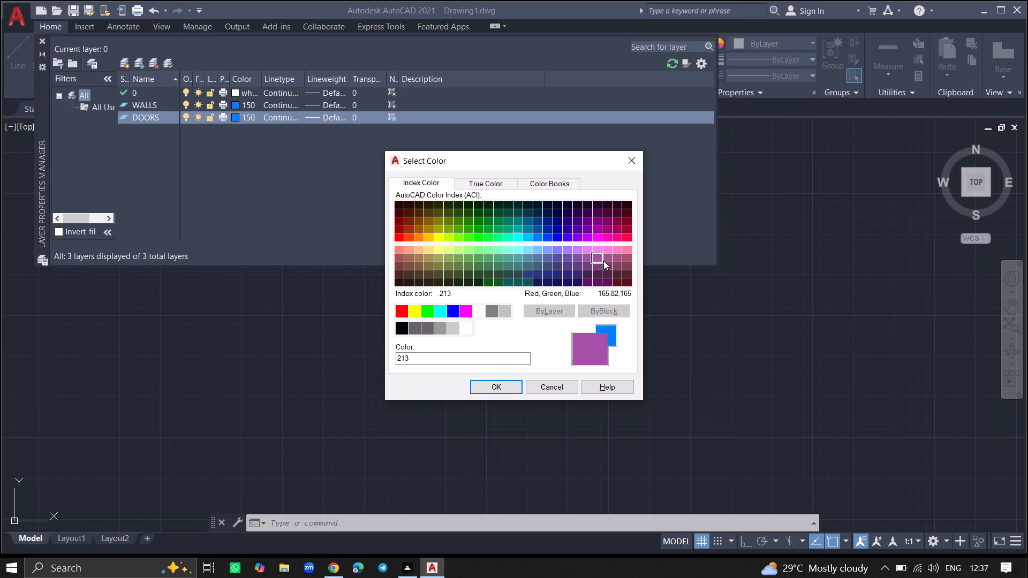
{"action": "left_click", "coordinate": [501, 387]}
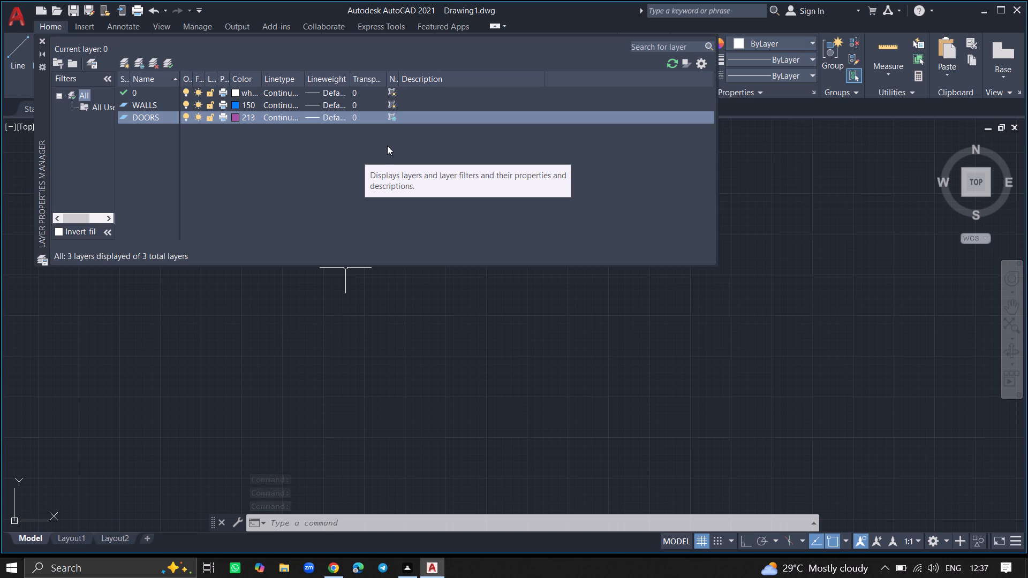
{"action": "left_click", "coordinate": [389, 114]}
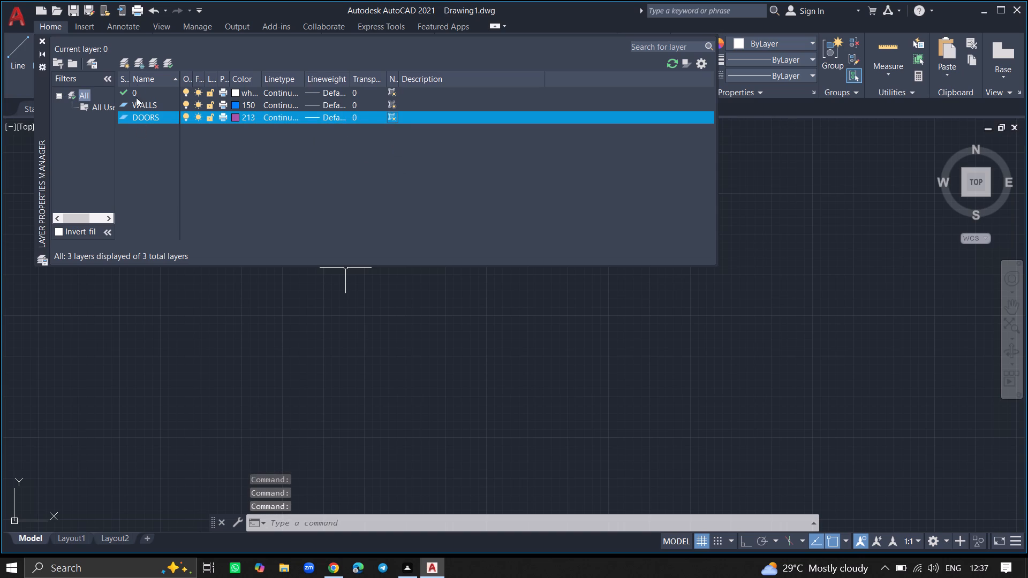
Add another layer that is frozen in all viewports and name it WINDOWS.
{"action": "left_click", "coordinate": [138, 64]}
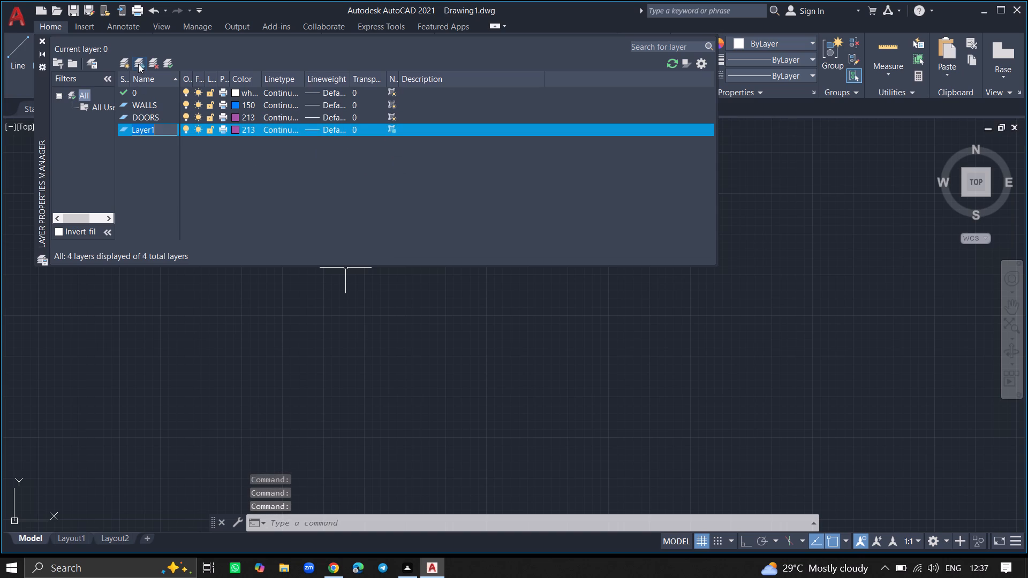
{"action": "left_click", "coordinate": [157, 128]}
{"action": "key", "text": "BackSpace"}
{"action": "key", "text": "BackSpace"}
{"action": "key", "text": "BackSpace"}
{"action": "key", "text": "BackSpace"}
{"action": "key", "text": "BackSpace"}
{"action": "key", "text": "BackSpace"}
{"action": "key", "text": "BackSpace"}
{"action": "key", "text": "BackSpace"}
{"action": "key", "text": "BackSpace"}
{"action": "key", "text": "BackSpace"}
{"action": "key", "text": "BackSpace"}
{"action": "key", "text": "BackSpace"}
{"action": "key", "text": "BackSpace"}
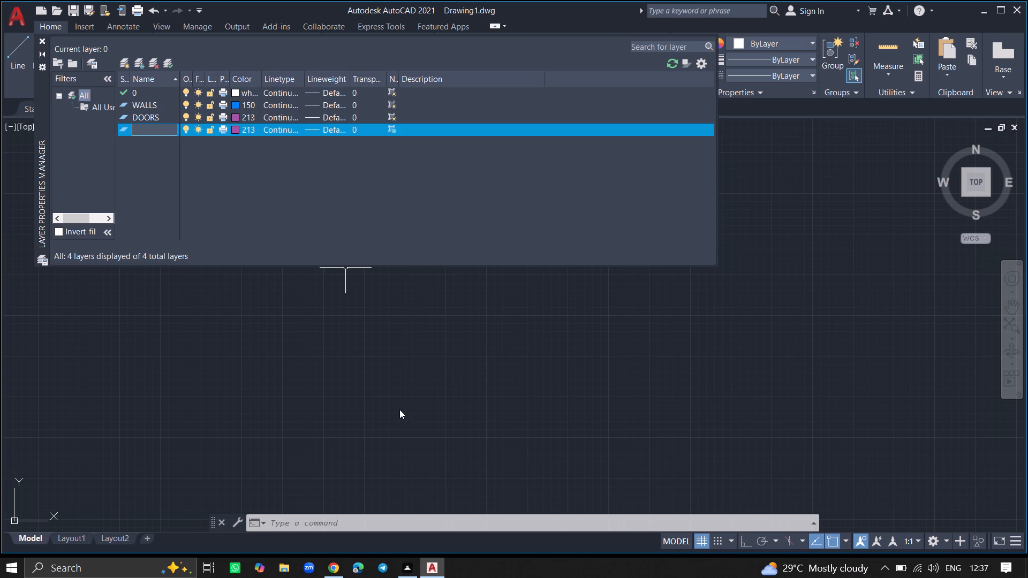
{"action": "left_click", "coordinate": [168, 127]}
{"action": "key", "text": "w"}
{"action": "key", "text": "i"}
{"action": "key", "text": "n"}
{"action": "key", "text": "d"}
{"action": "type", "text": "OWS"}
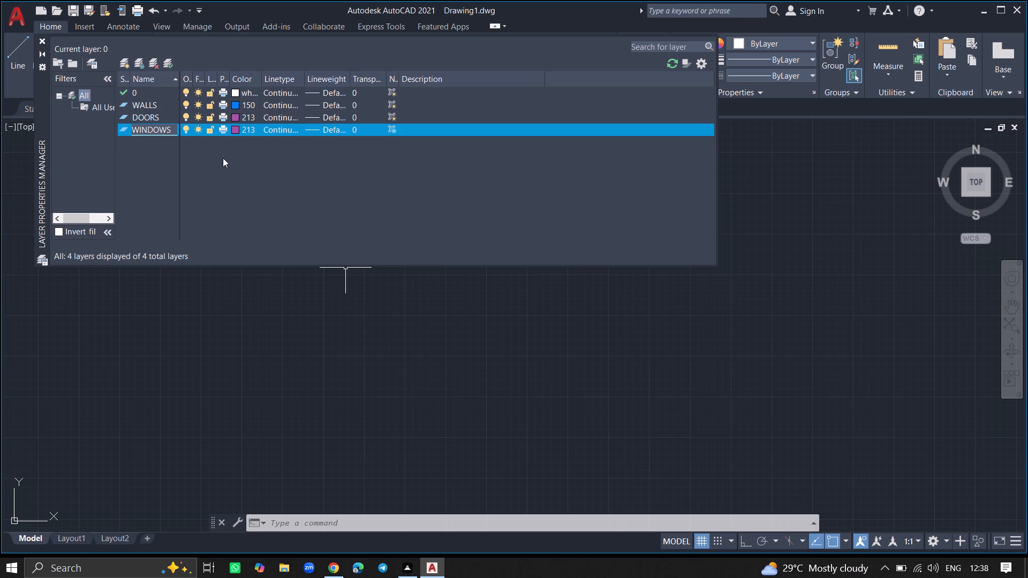
{"action": "left_click", "coordinate": [228, 164]}
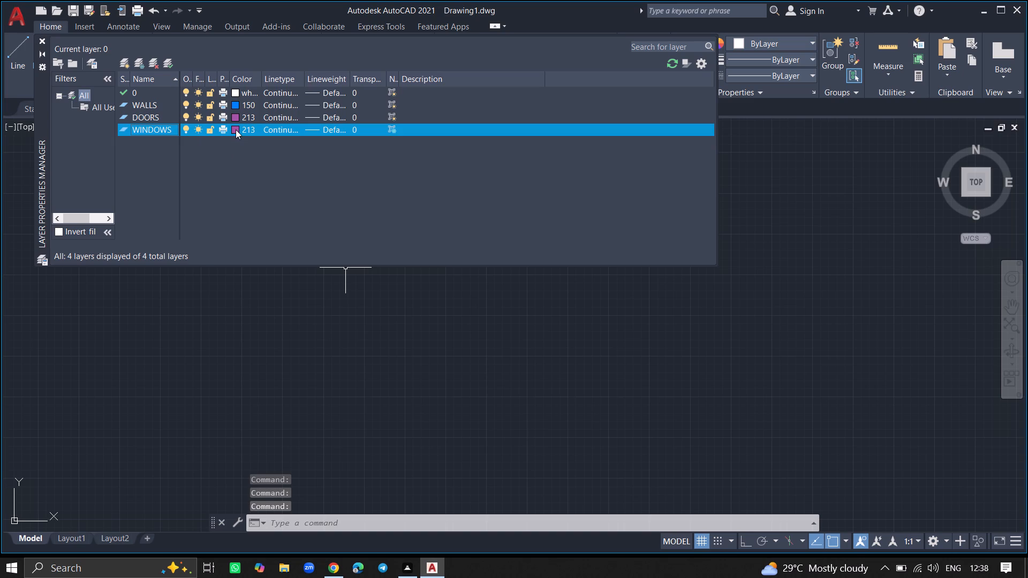
Set the WINDOWS layer's colour to index 23 and toggle its freeze setting for new viewports.
{"action": "left_click", "coordinate": [236, 130]}
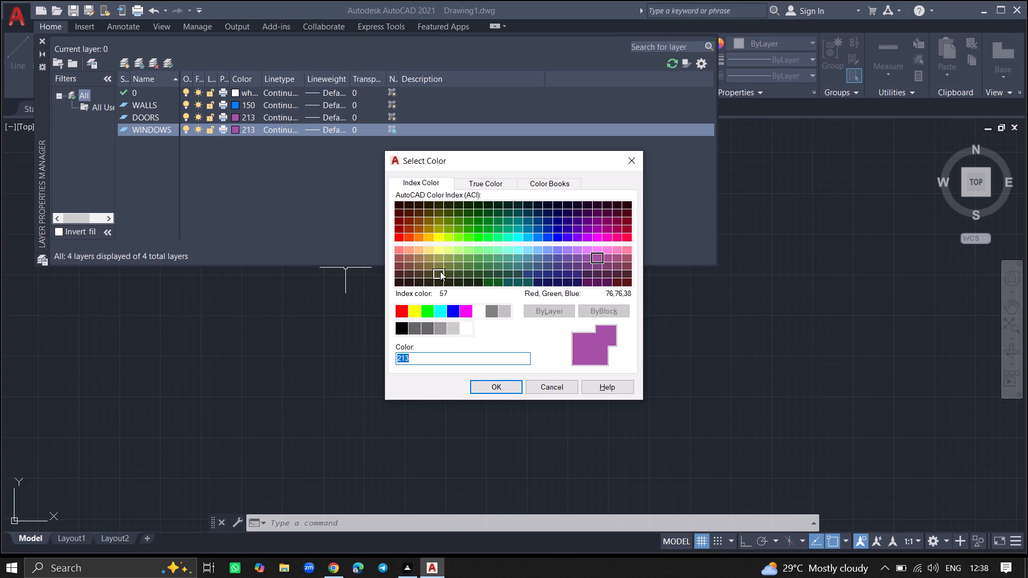
{"action": "left_click", "coordinate": [427, 260]}
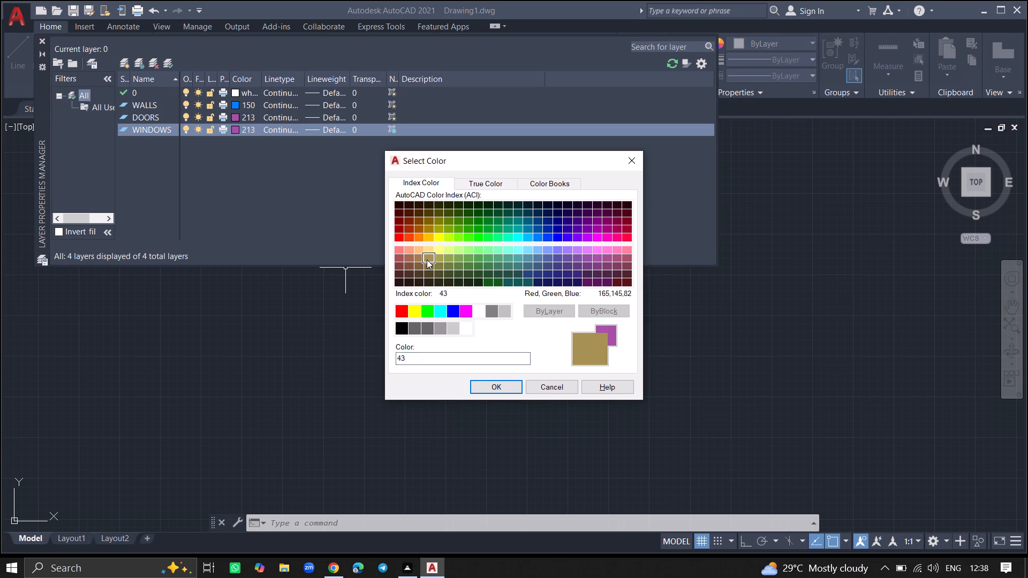
{"action": "left_click", "coordinate": [427, 260]}
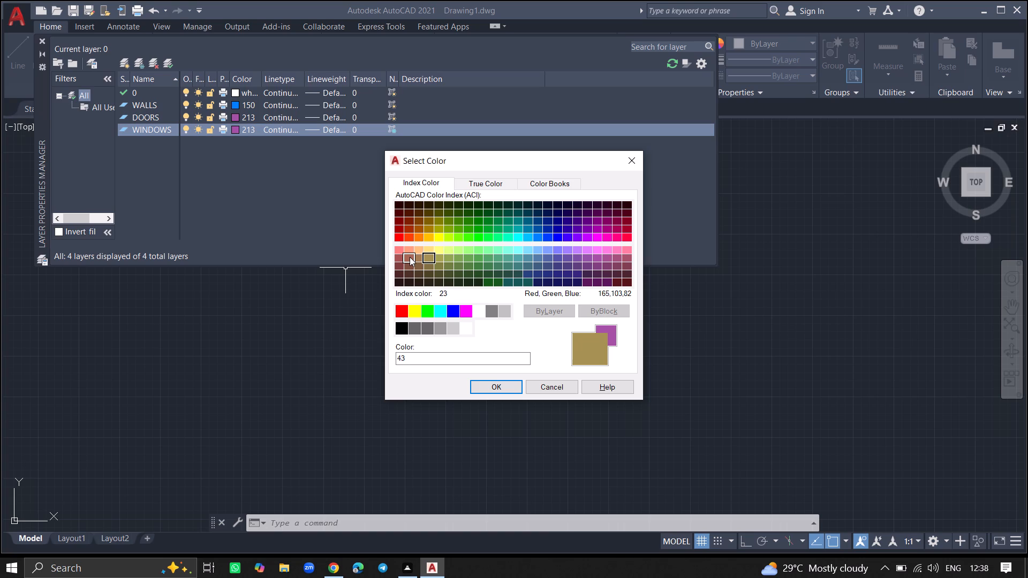
{"action": "left_click", "coordinate": [410, 257]}
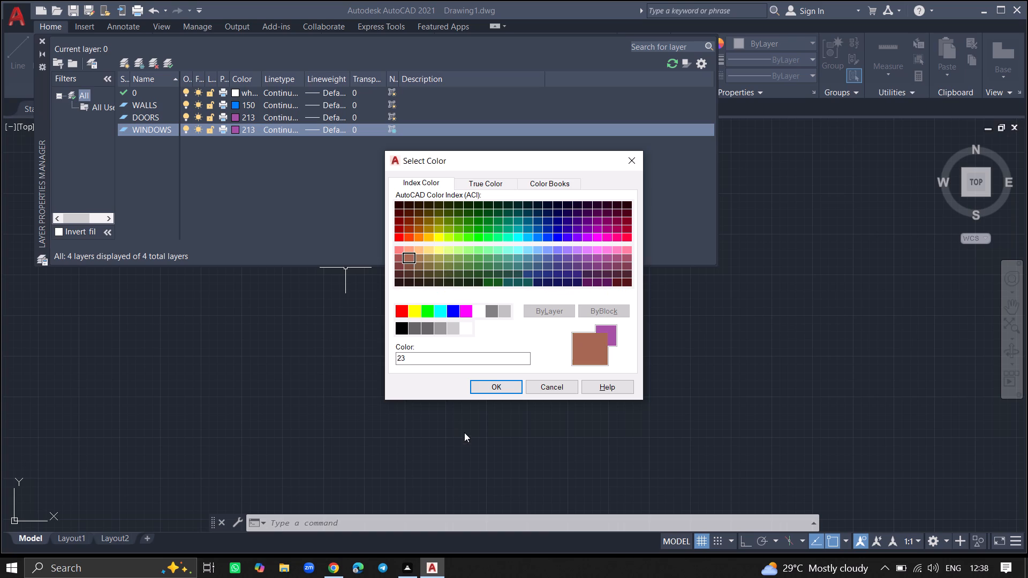
{"action": "left_click", "coordinate": [485, 390]}
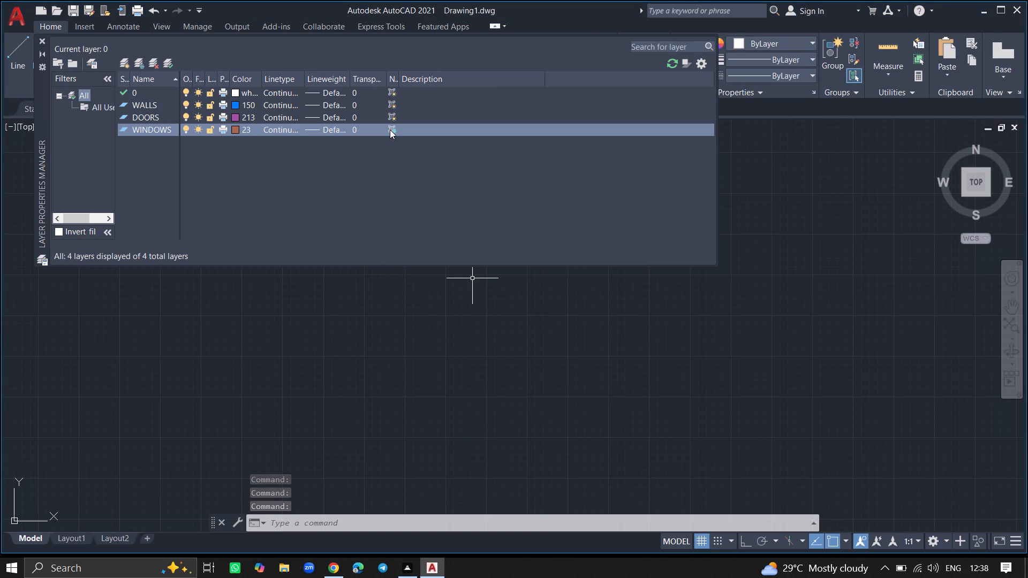
{"action": "double_click", "coordinate": [390, 130]}
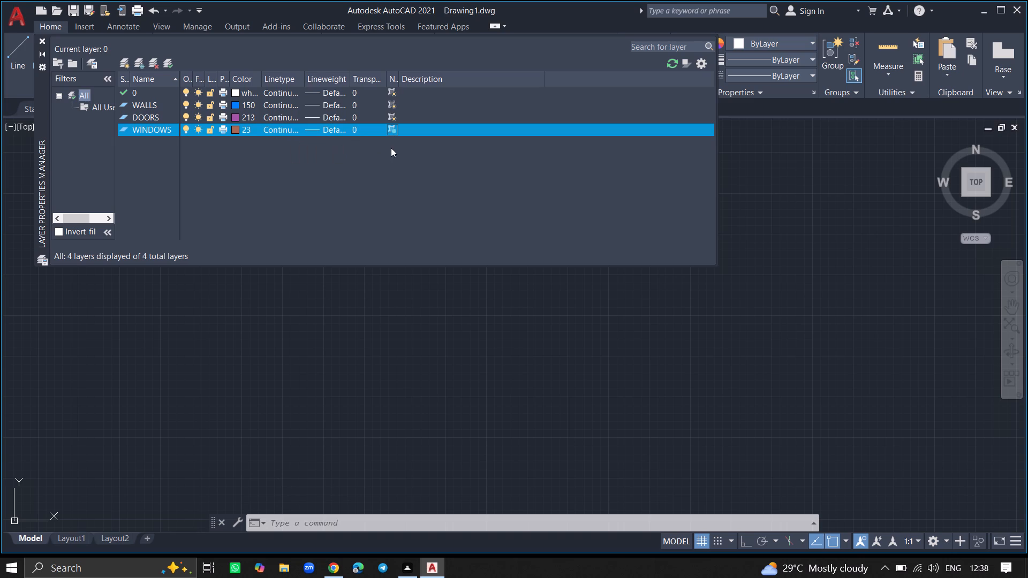
{"action": "left_click", "coordinate": [394, 131]}
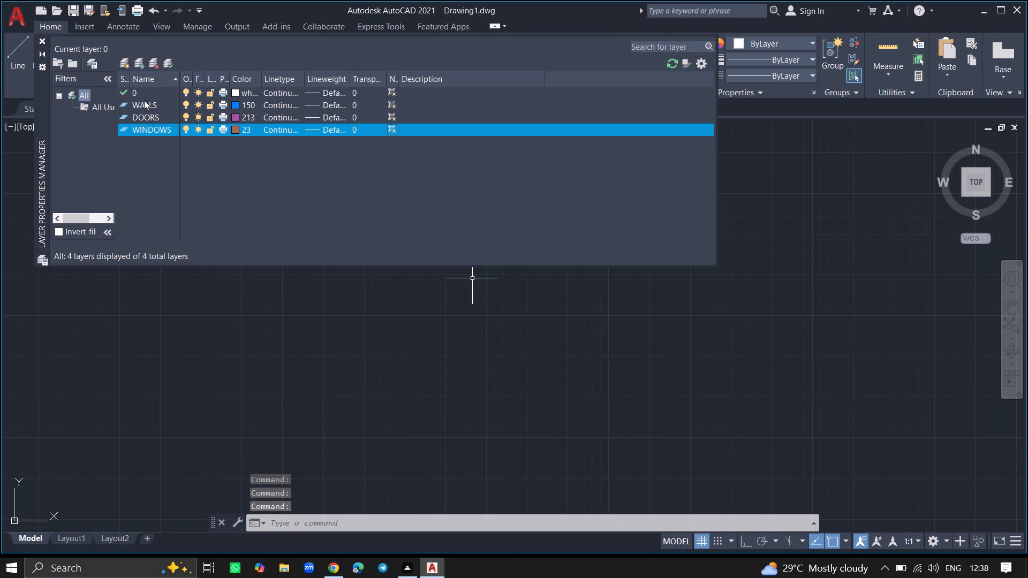
Add another layer that is frozen in all viewports and name it FURNITURE.
{"action": "left_click", "coordinate": [139, 64]}
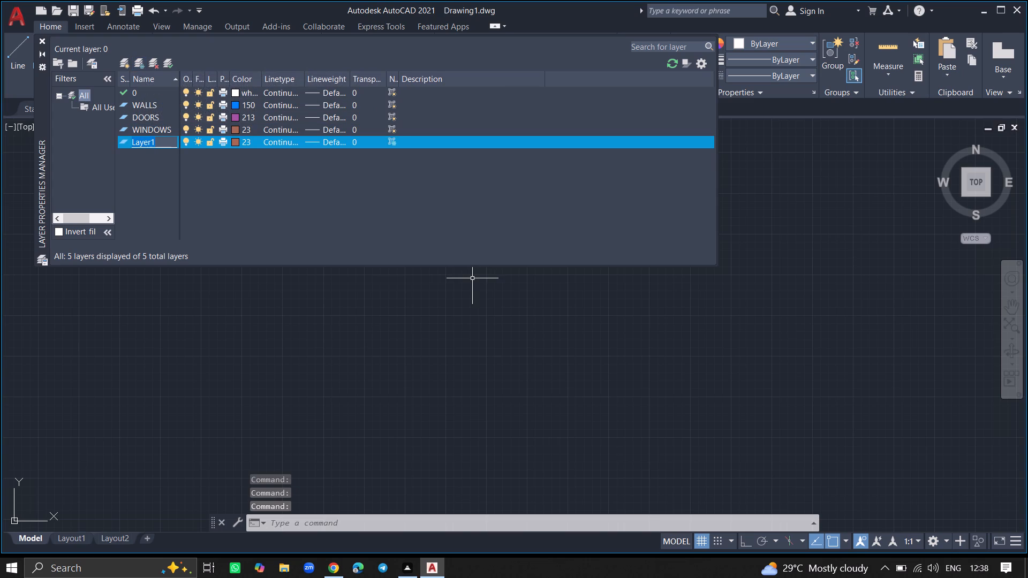
{"action": "left_click", "coordinate": [167, 141]}
{"action": "key", "text": "BackSpace"}
{"action": "key", "text": "BackSpace"}
{"action": "key", "text": "BackSpace"}
{"action": "key", "text": "BackSpace"}
{"action": "key", "text": "BackSpace"}
{"action": "key", "text": "BackSpace"}
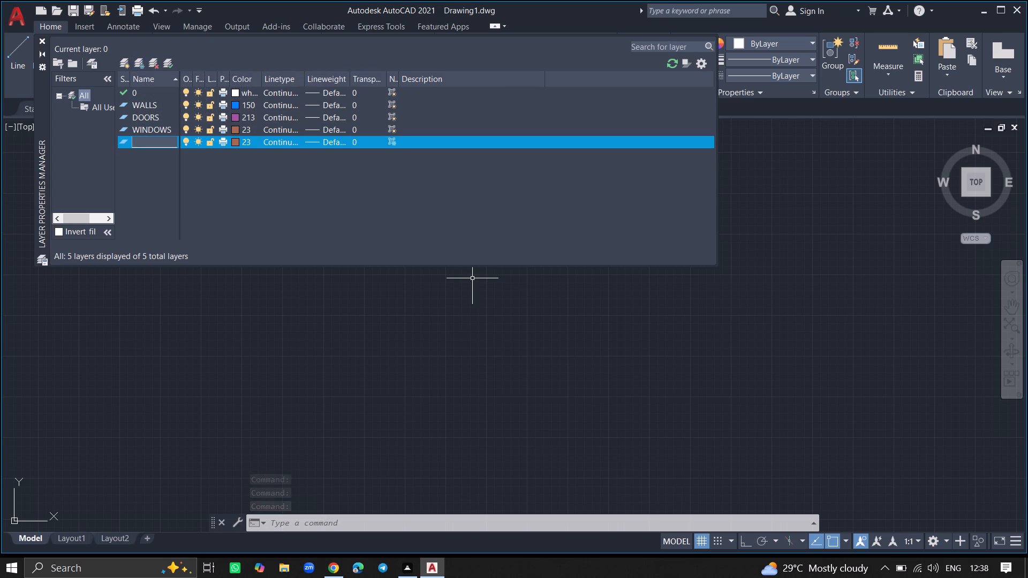
{"action": "key", "text": "f"}
{"action": "type", "text": "UR"}
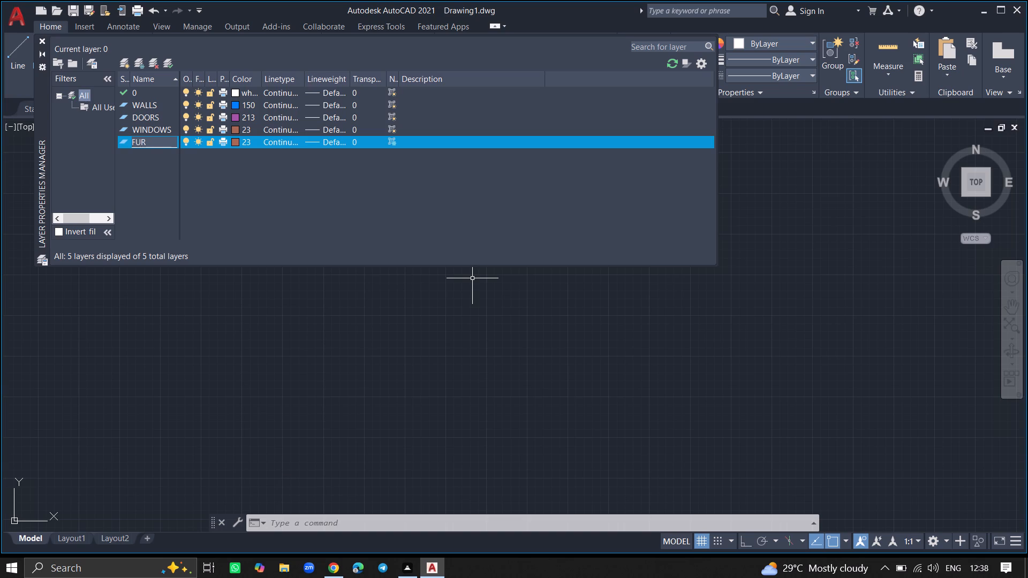
{"action": "type", "text": "NI"}
{"action": "type", "text": "TURE"}
{"action": "left_click", "coordinate": [234, 176]}
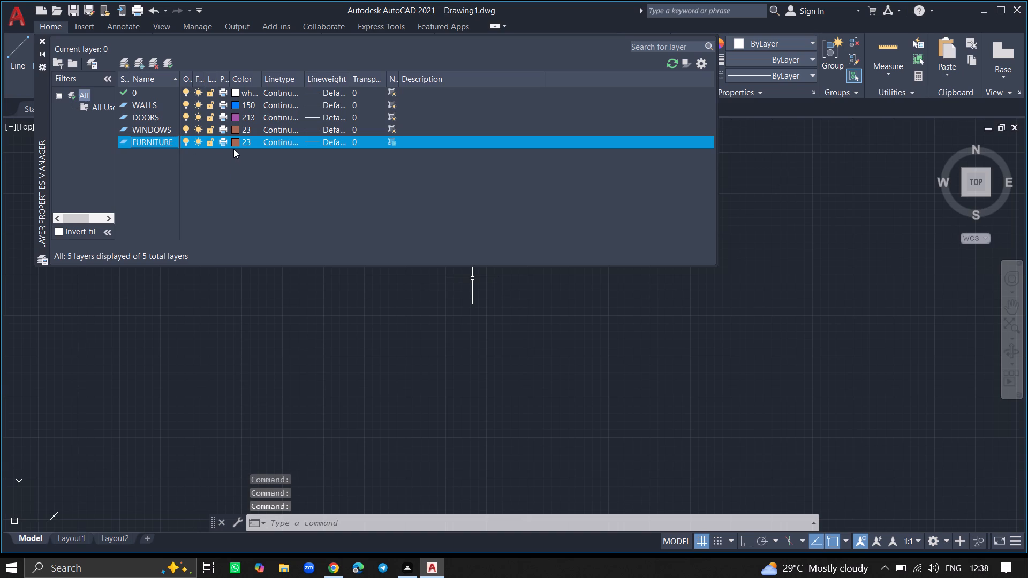
Set the FURNITURE layer's colour to yellow and toggle its freeze setting for new viewports.
{"action": "left_click", "coordinate": [234, 140]}
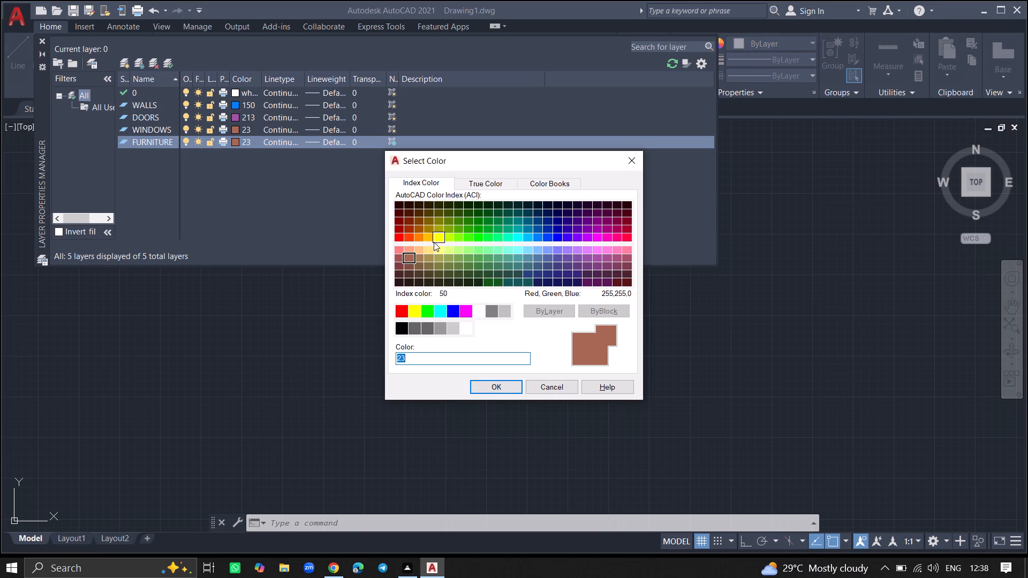
{"action": "left_click", "coordinate": [436, 240]}
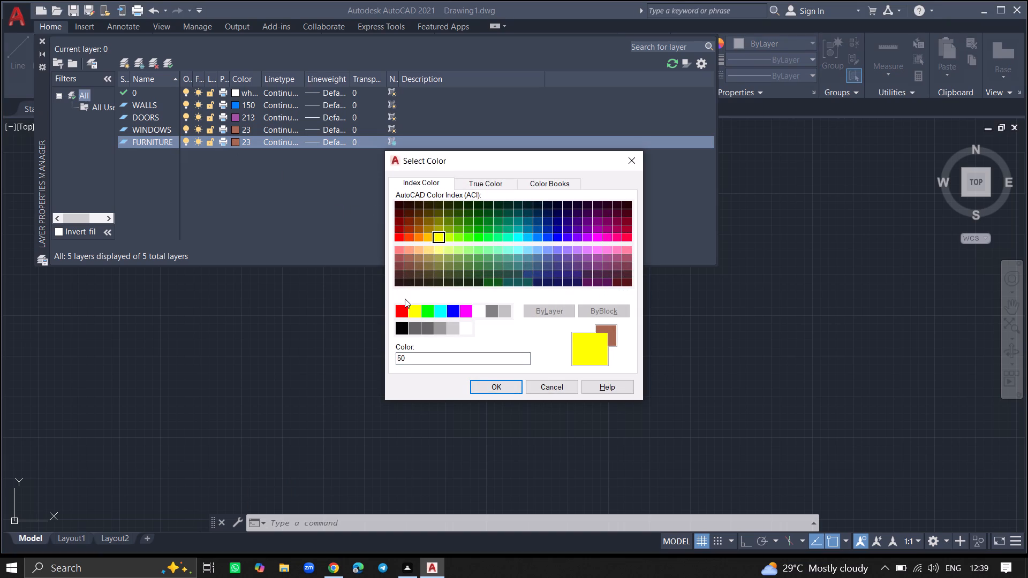
{"action": "left_click", "coordinate": [410, 305]}
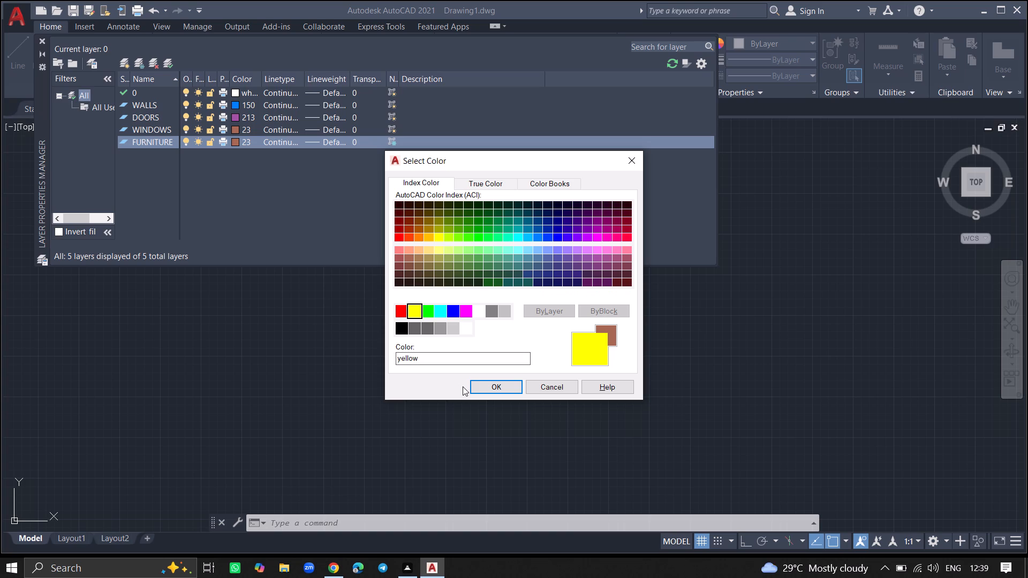
{"action": "left_click", "coordinate": [482, 389]}
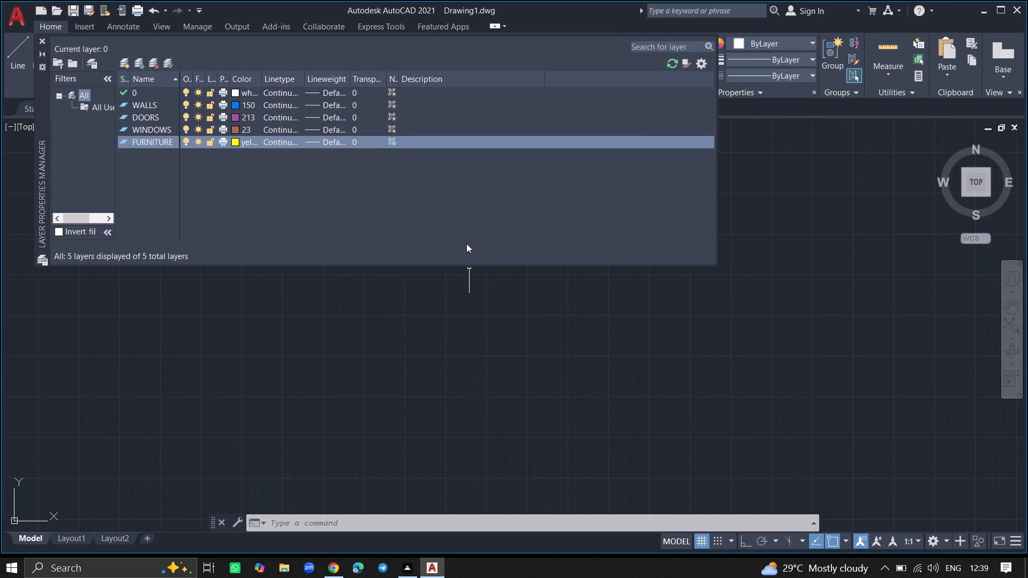
{"action": "left_click", "coordinate": [390, 142]}
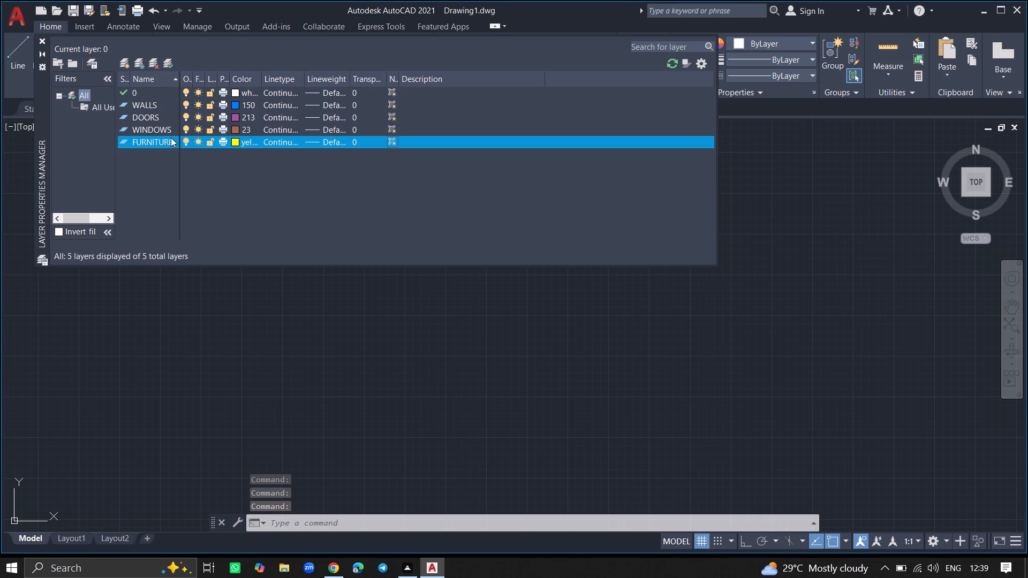
Add another layer that is frozen in all viewports and name it TEXT.
{"action": "left_click", "coordinate": [140, 63]}
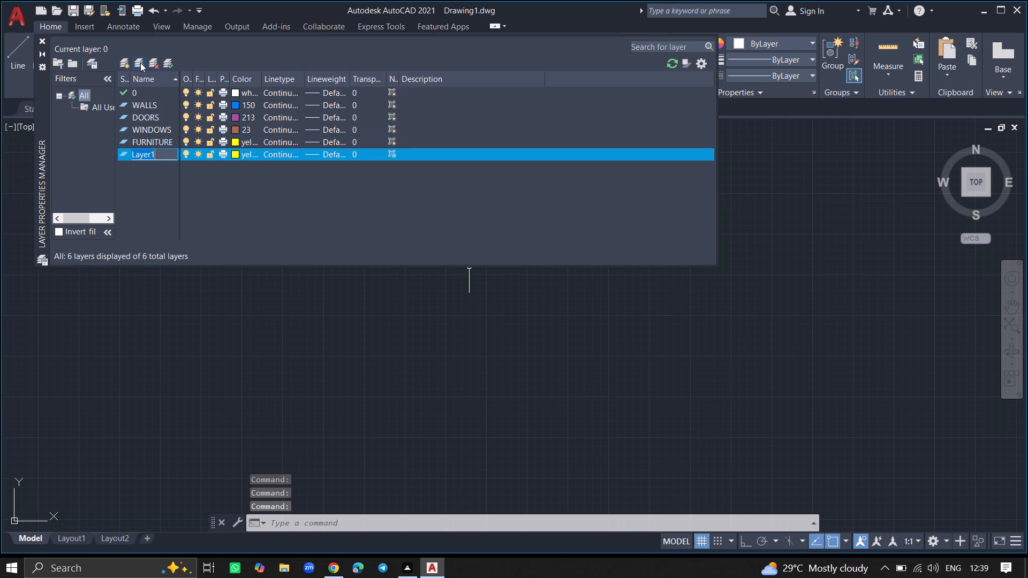
{"action": "left_click", "coordinate": [169, 155]}
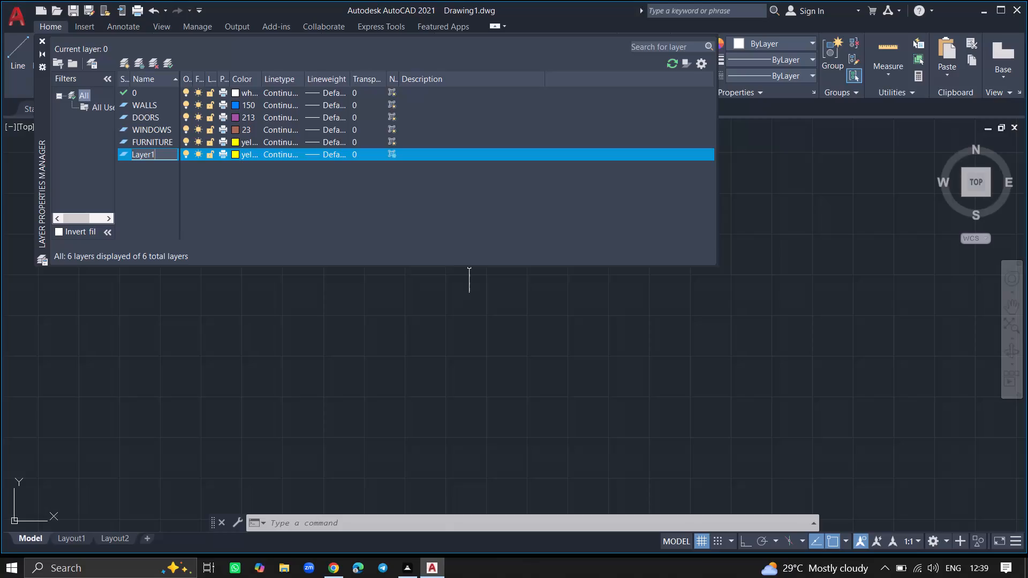
{"action": "type", "text": "TEXT"}
{"action": "key", "text": "BackSpace"}
{"action": "key", "text": "BackSpace"}
{"action": "key", "text": "BackSpace"}
{"action": "key", "text": "BackSpace"}
{"action": "key", "text": "BackSpace"}
{"action": "key", "text": "BackSpace"}
{"action": "key", "text": "BackSpace"}
{"action": "key", "text": "BackSpace"}
{"action": "key", "text": "BackSpace"}
{"action": "key", "text": "BackSpace"}
{"action": "key", "text": "BackSpace"}
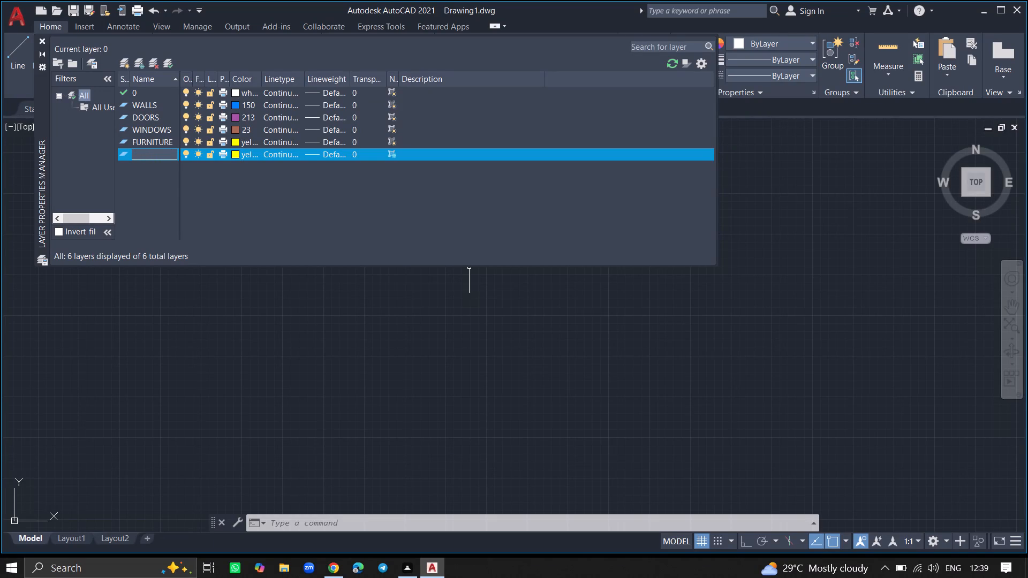
{"action": "key", "text": "t"}
{"action": "key", "text": "e"}
{"action": "key", "text": "x"}
{"action": "key", "text": "t"}
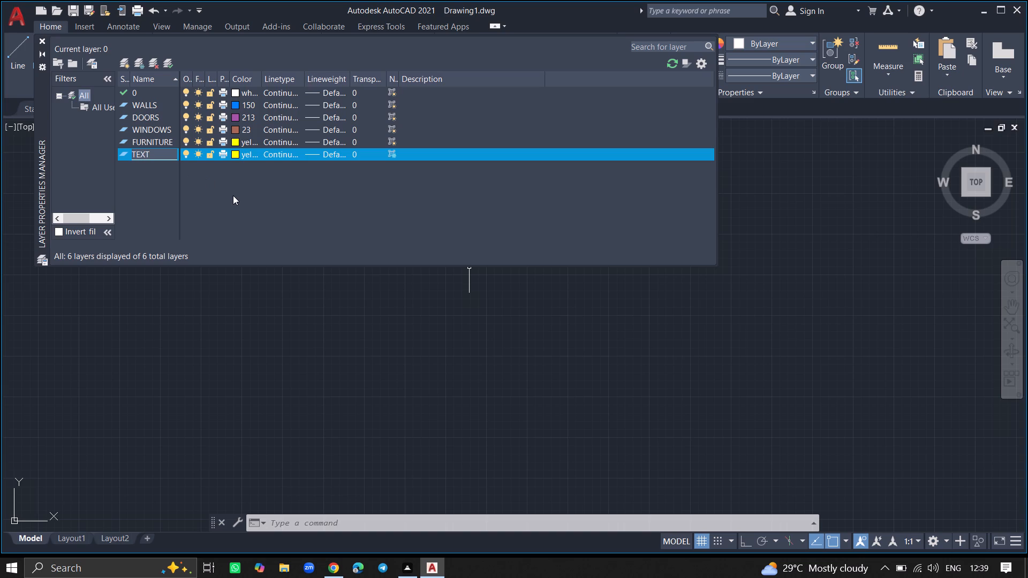
{"action": "left_click", "coordinate": [233, 195]}
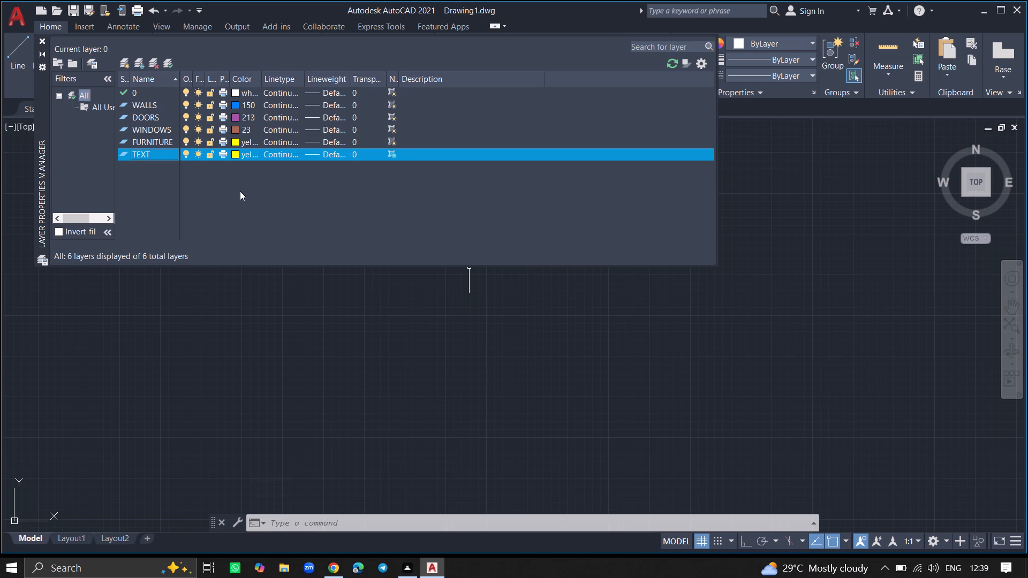
Set the TEXT layer's colour to index 80 and toggle its freeze setting for new viewports.
{"action": "left_click", "coordinate": [235, 154]}
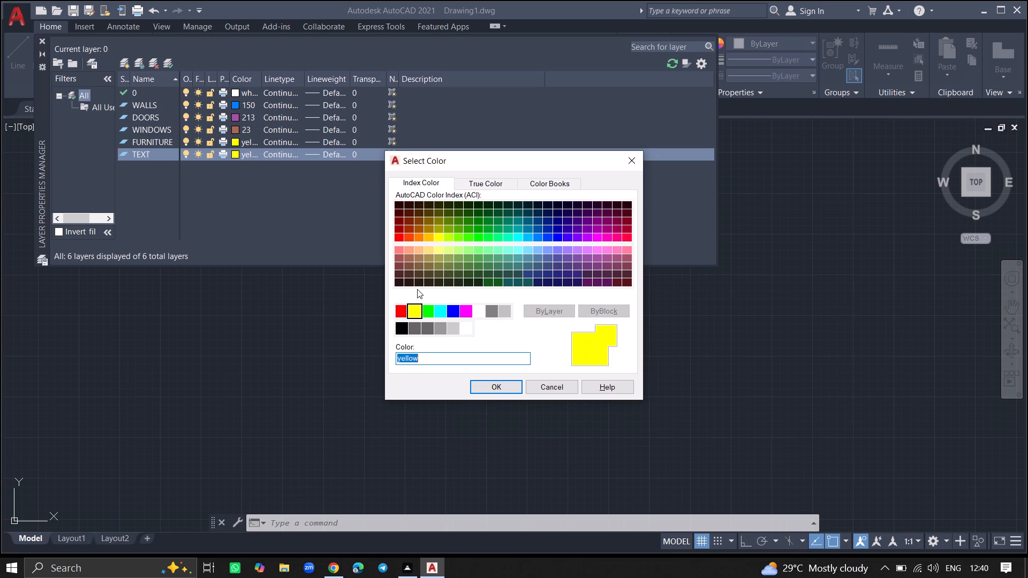
{"action": "left_click", "coordinate": [468, 237]}
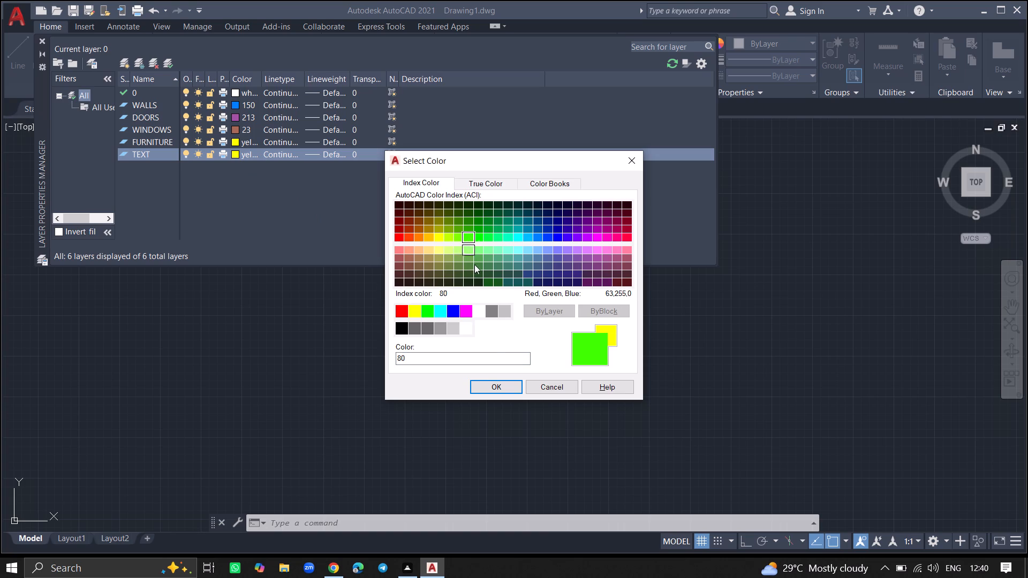
{"action": "left_click", "coordinate": [495, 384]}
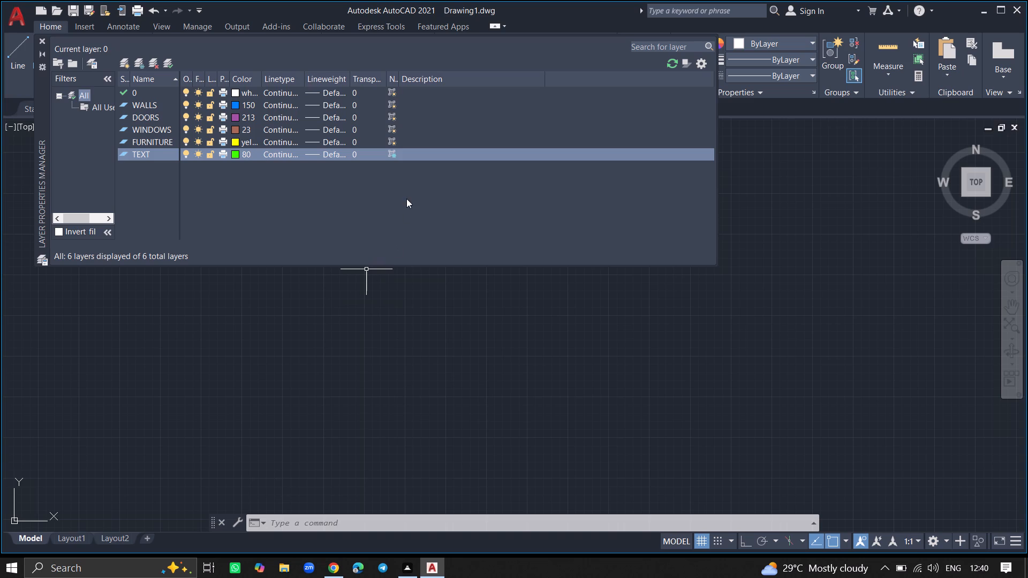
{"action": "left_click", "coordinate": [392, 156]}
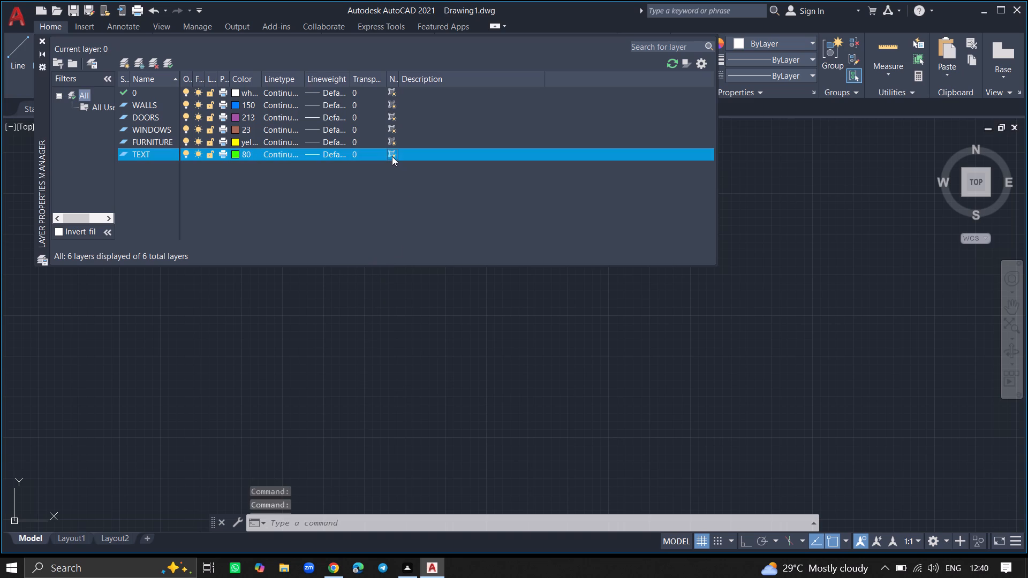
{"action": "left_click", "coordinate": [233, 205]}
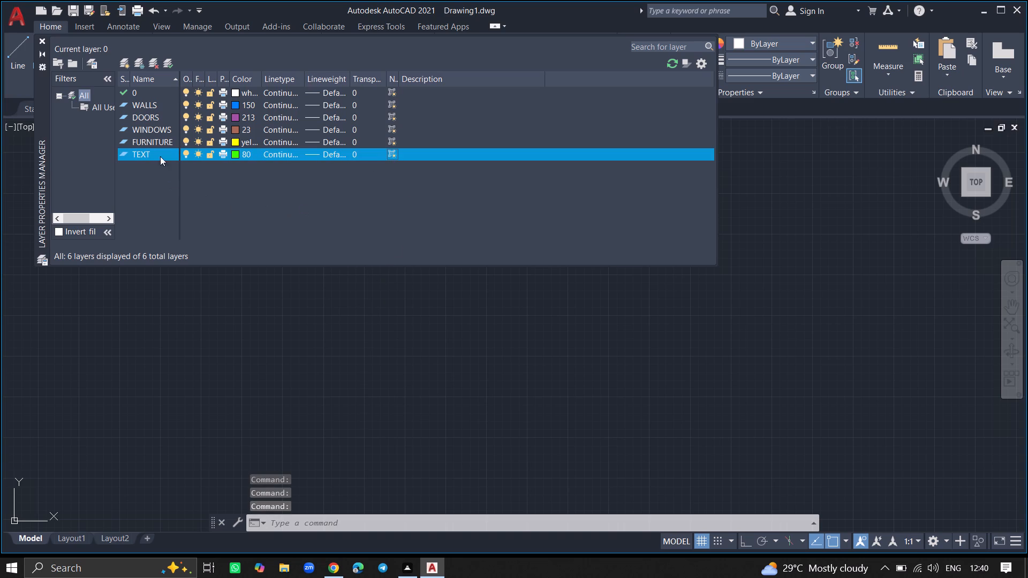
Add another layer that is frozen in all viewports and name it DIMENSIONS.
{"action": "left_click", "coordinate": [140, 61]}
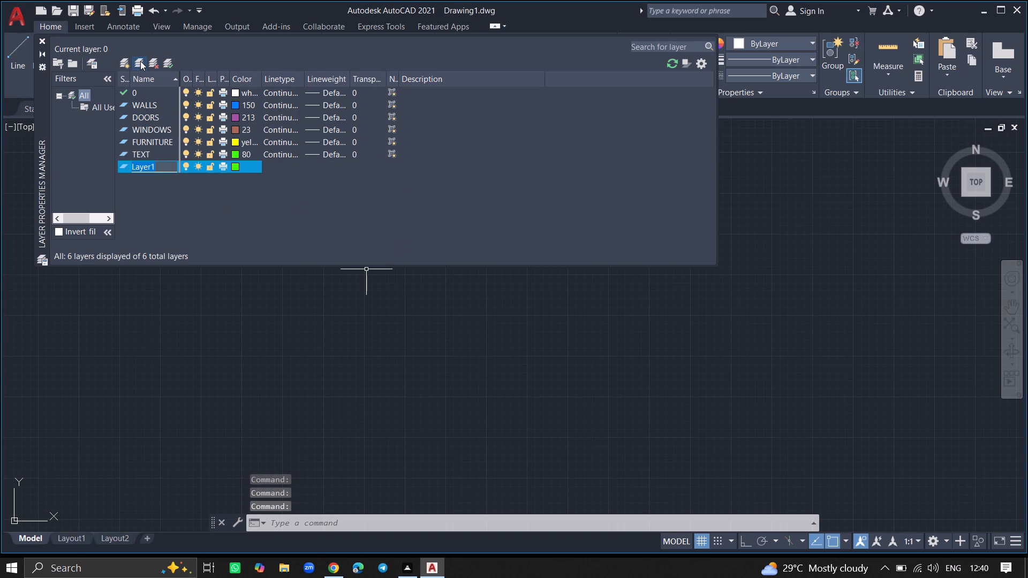
{"action": "left_click", "coordinate": [168, 163]}
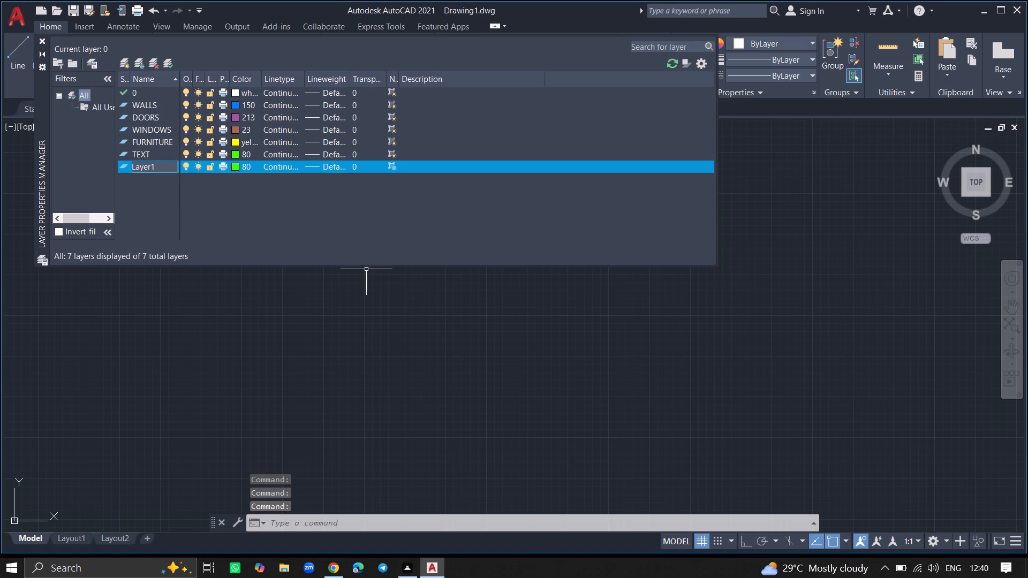
{"action": "left_click", "coordinate": [168, 163]}
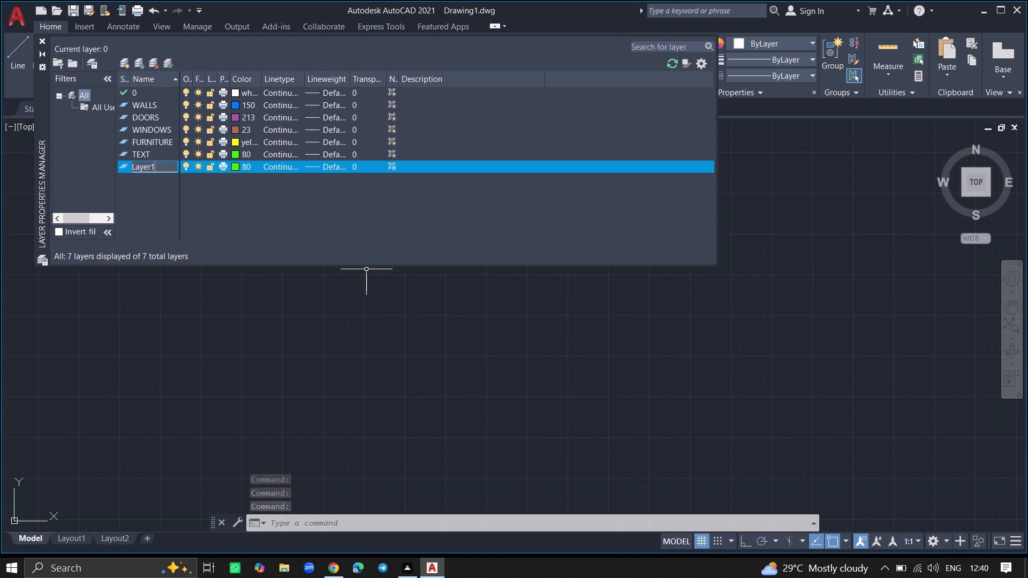
{"action": "key", "text": "BackSpace"}
{"action": "key", "text": "BackSpace"}
{"action": "key", "text": "BackSpace"}
{"action": "key", "text": "BackSpace"}
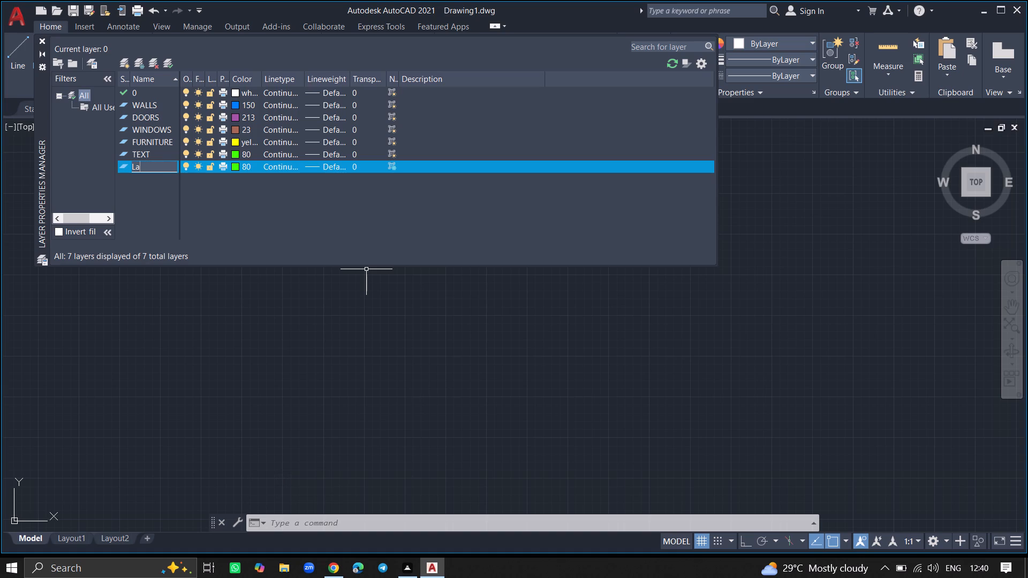
{"action": "key", "text": "BackSpace"}
{"action": "key", "text": "BackSpace"}
{"action": "type", "text": "DIMENSIONS"}
{"action": "left_click", "coordinate": [208, 207]}
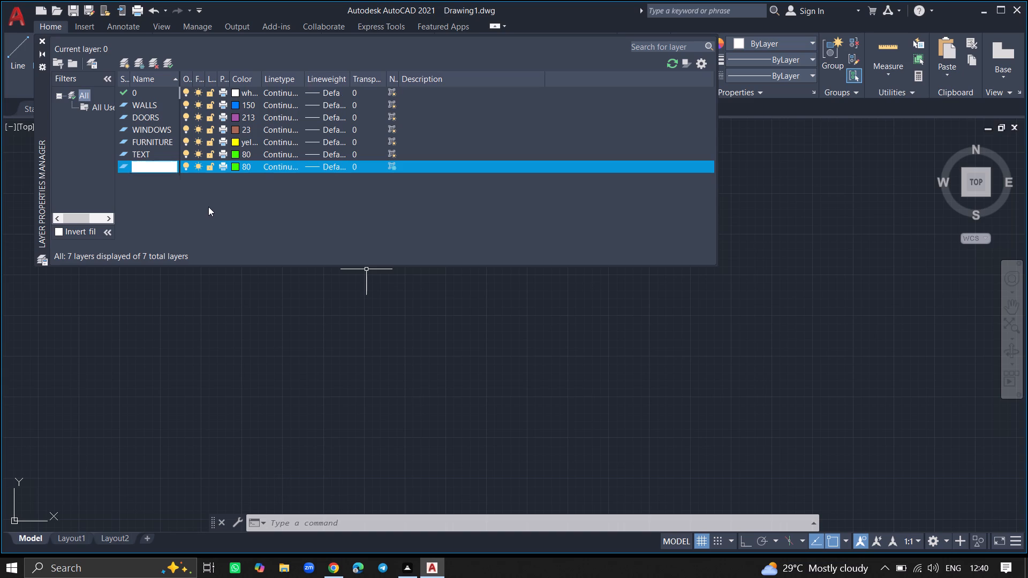
Set the DIMENSIONS layer's colour to index 10 and toggle its freeze setting for new viewports.
{"action": "left_click", "coordinate": [237, 169]}
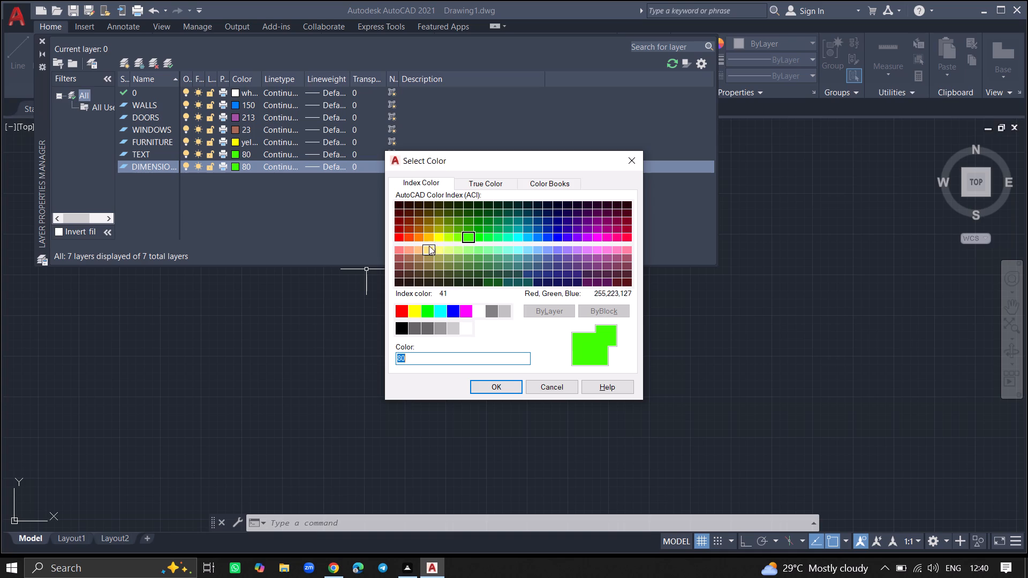
{"action": "left_click", "coordinate": [400, 235]}
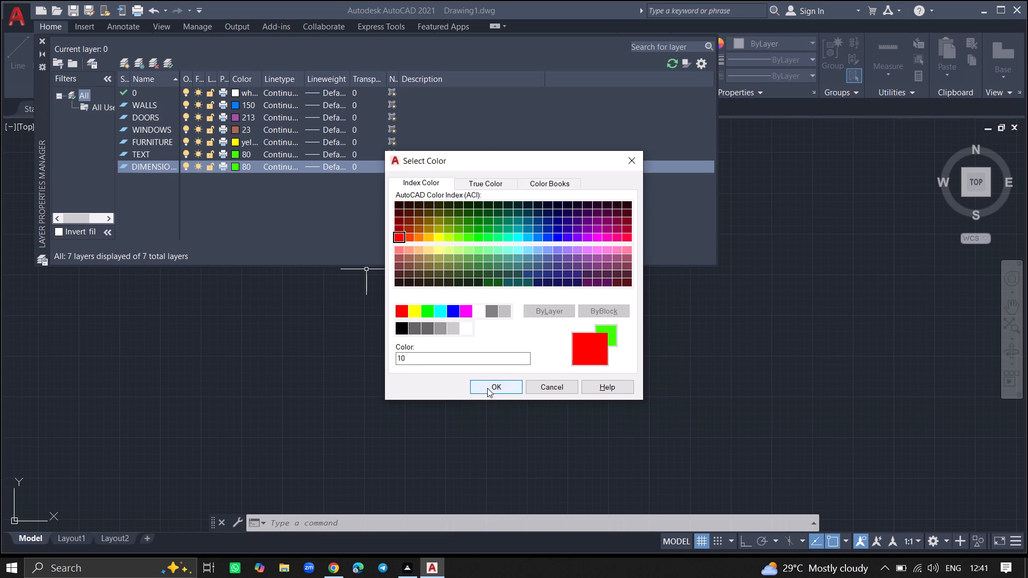
{"action": "left_click", "coordinate": [487, 388]}
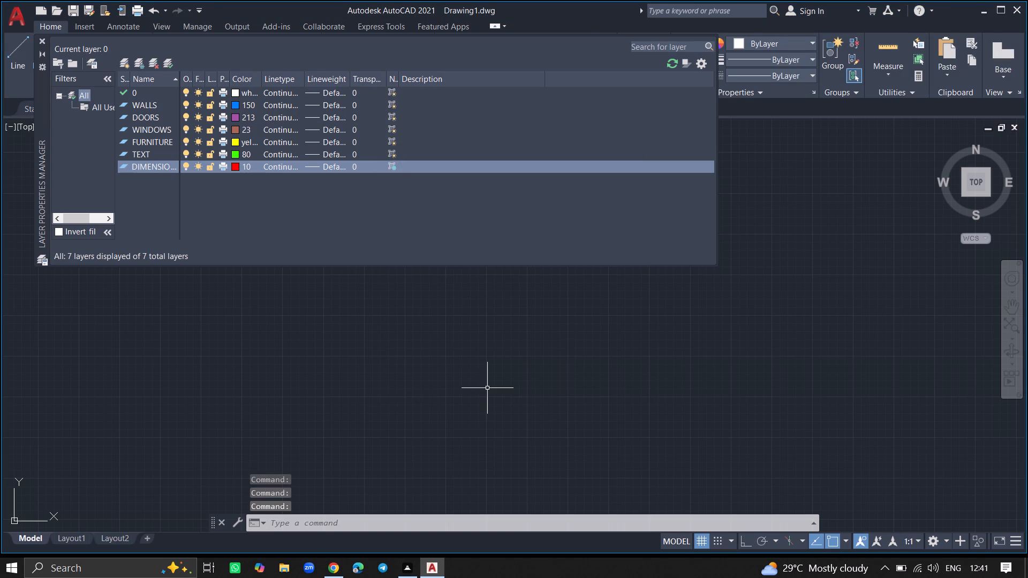
{"action": "left_click", "coordinate": [392, 168]}
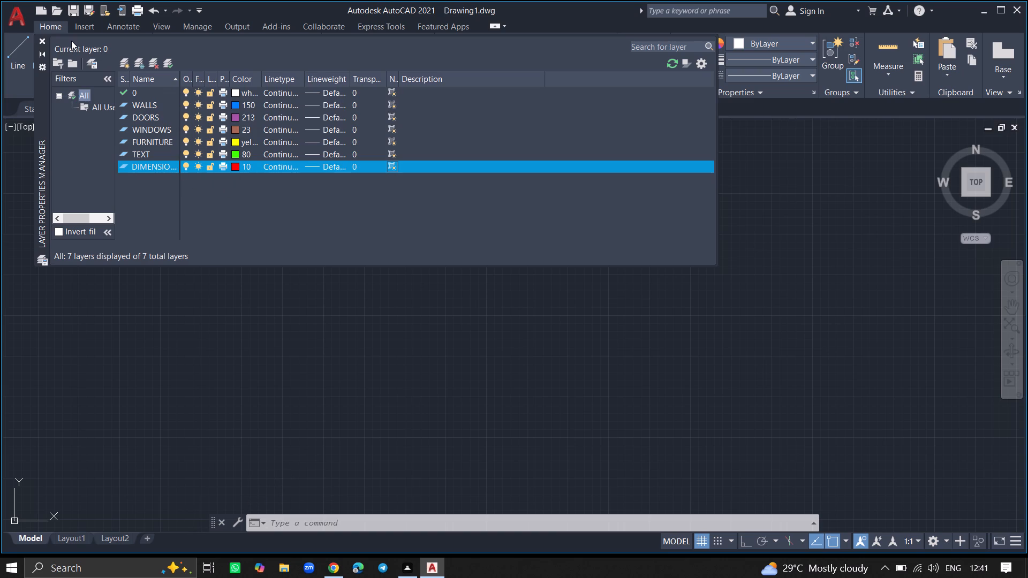
Add another layer that is frozen in all viewports and name it STAIRCASE.
{"action": "left_click", "coordinate": [136, 64]}
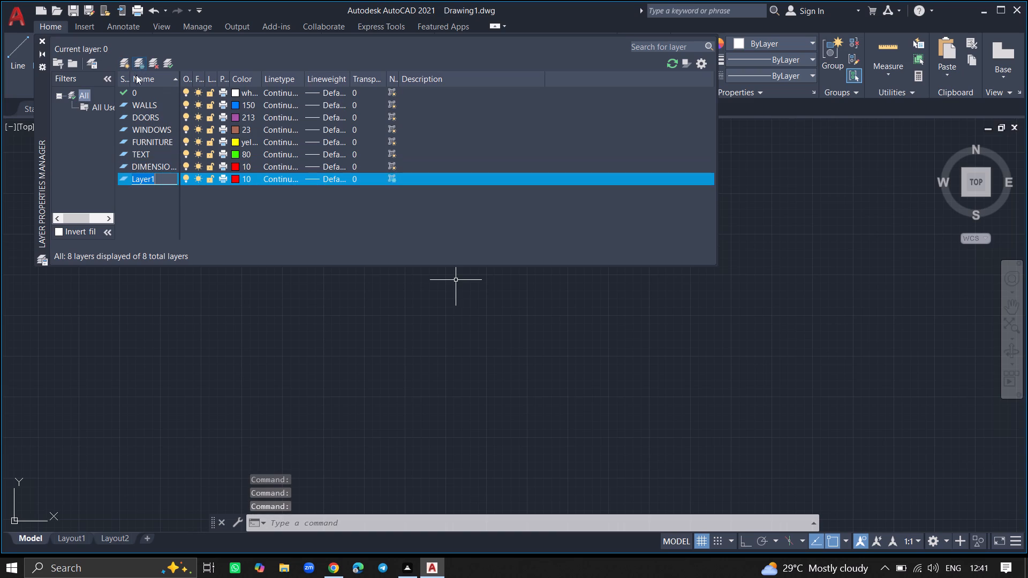
{"action": "left_click", "coordinate": [156, 177]}
{"action": "key", "text": "BackSpace"}
{"action": "key", "text": "BackSpace"}
{"action": "key", "text": "BackSpace"}
{"action": "key", "text": "BackSpace"}
{"action": "key", "text": "BackSpace"}
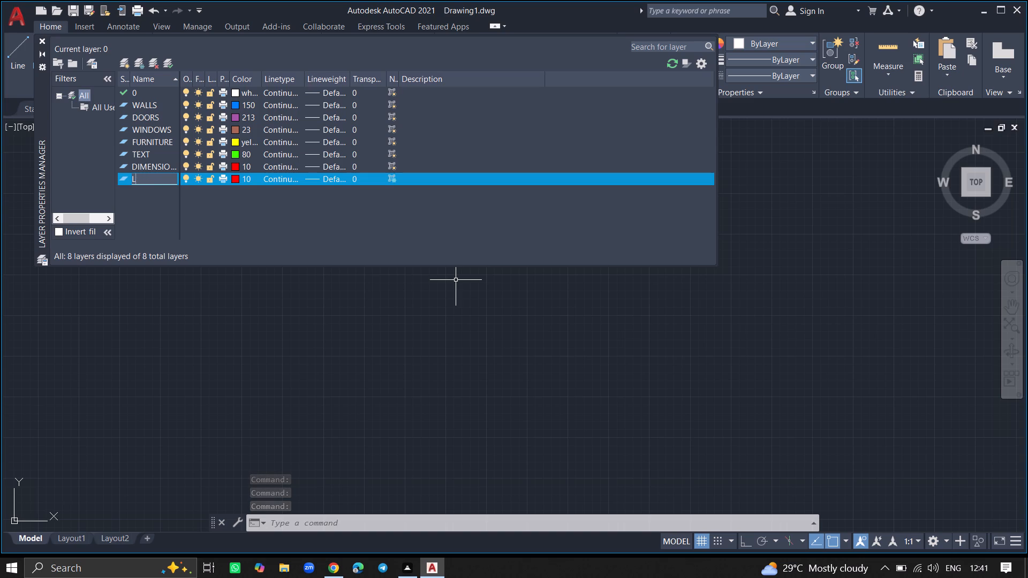
{"action": "key", "text": "BackSpace"}
{"action": "type", "text": "STAIR"}
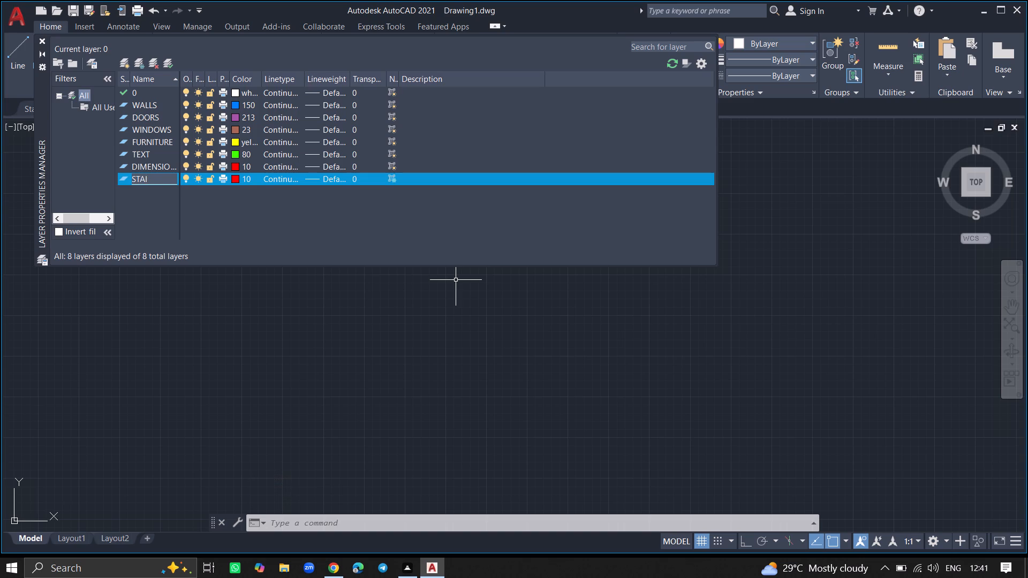
{"action": "type", "text": "CASE"}
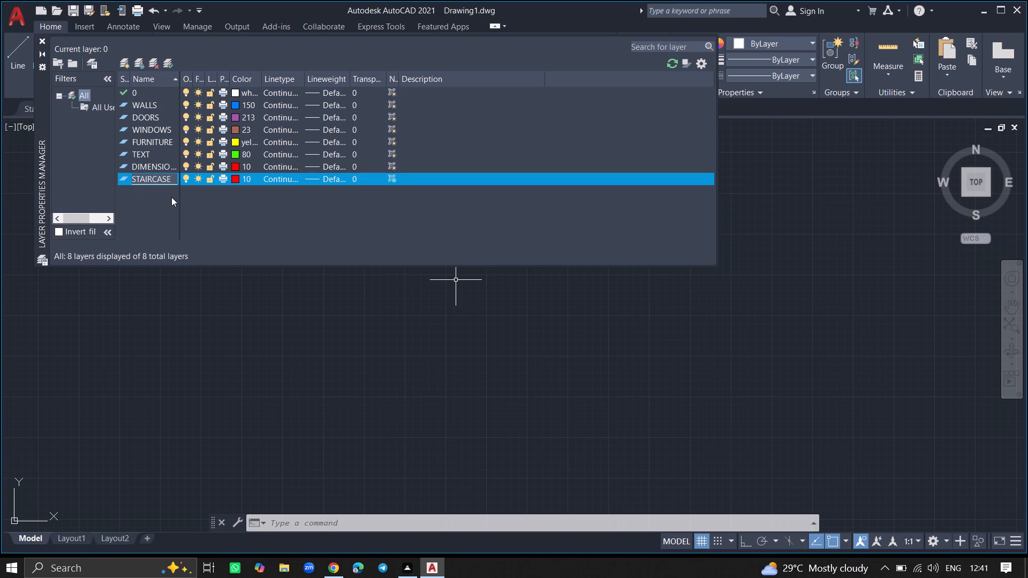
{"action": "left_click", "coordinate": [171, 197]}
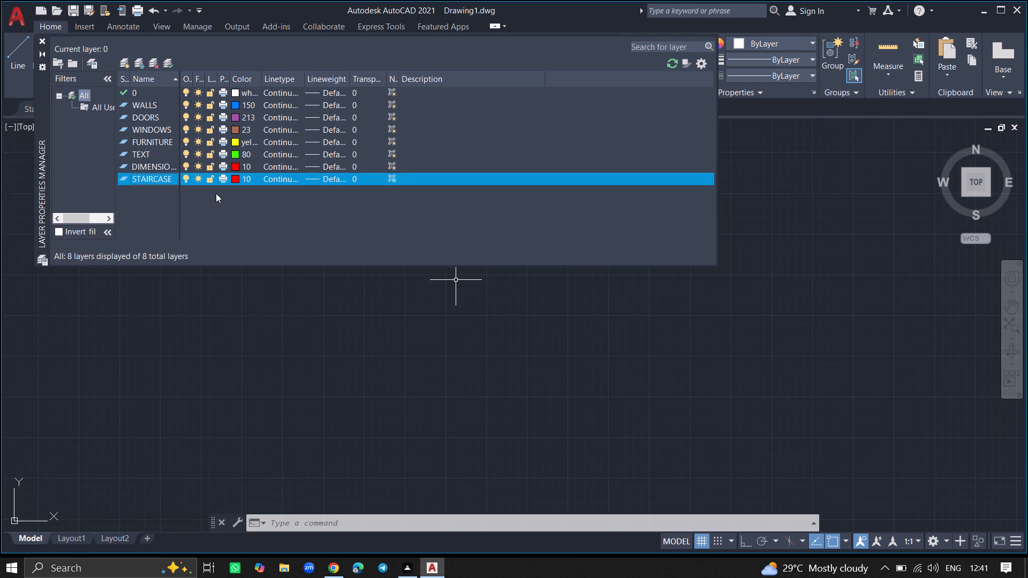
Set the STAIRCASE layer's colour to index 140 and toggle its freeze setting for new viewports.
{"action": "left_click", "coordinate": [238, 178]}
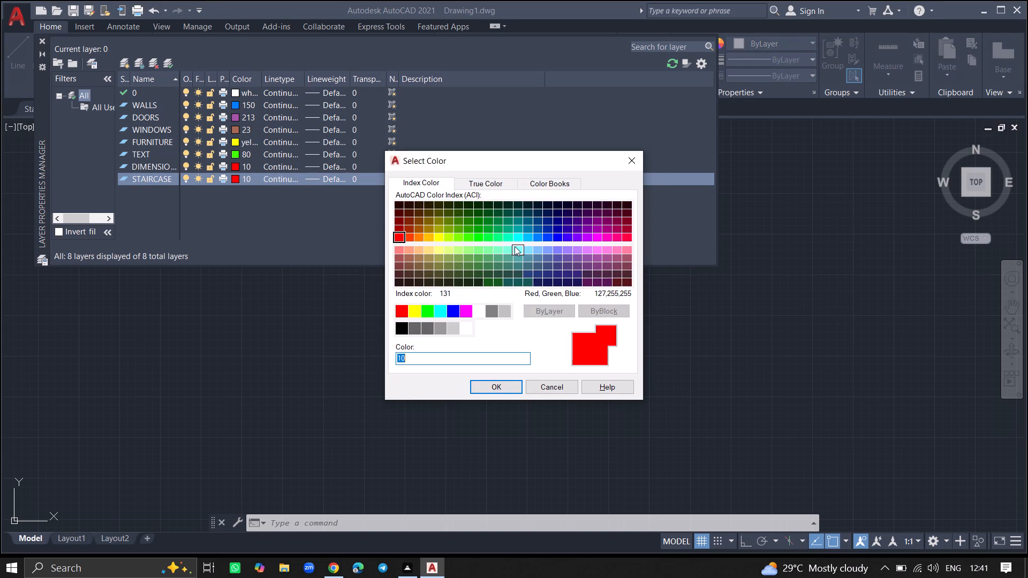
{"action": "left_click", "coordinate": [527, 240]}
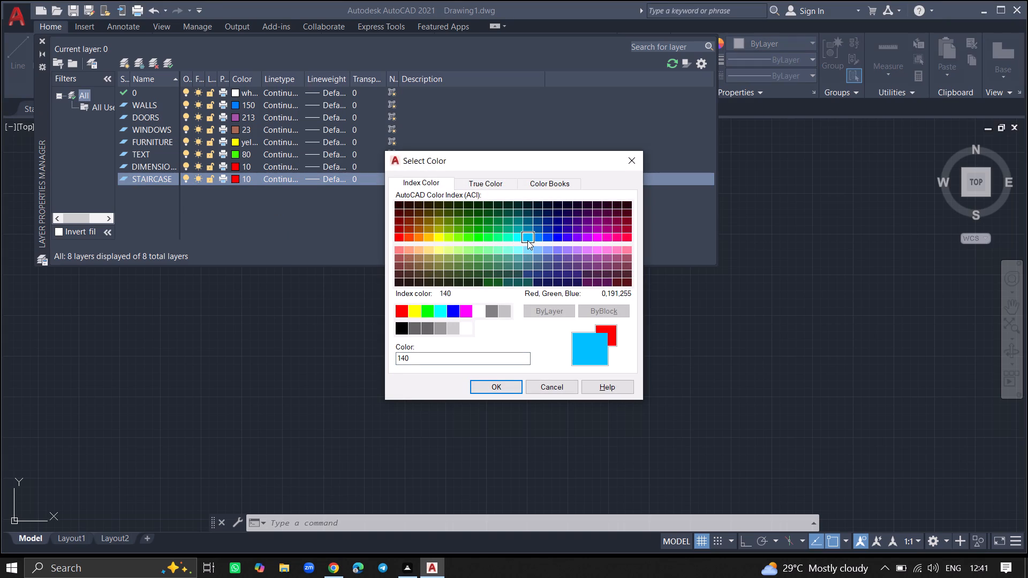
{"action": "left_click", "coordinate": [508, 394]}
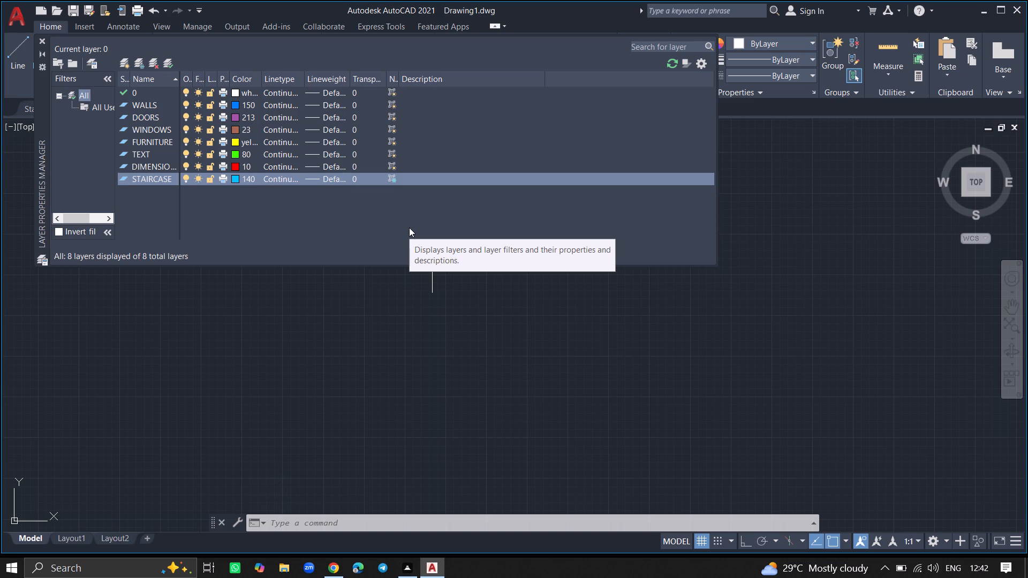
{"action": "left_click", "coordinate": [391, 179]}
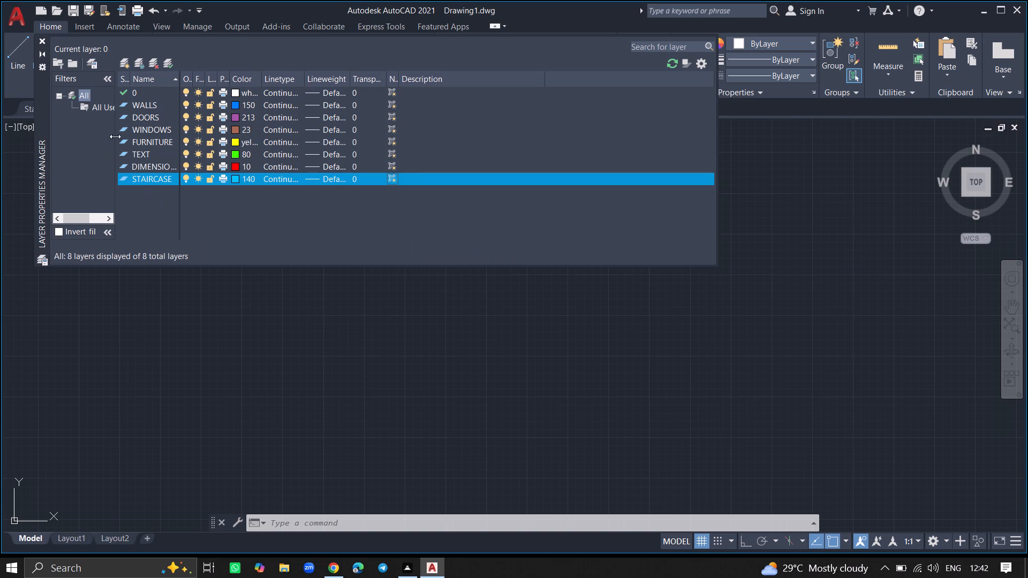
Make WALLS the current layer.
{"action": "double_click", "coordinate": [143, 104]}
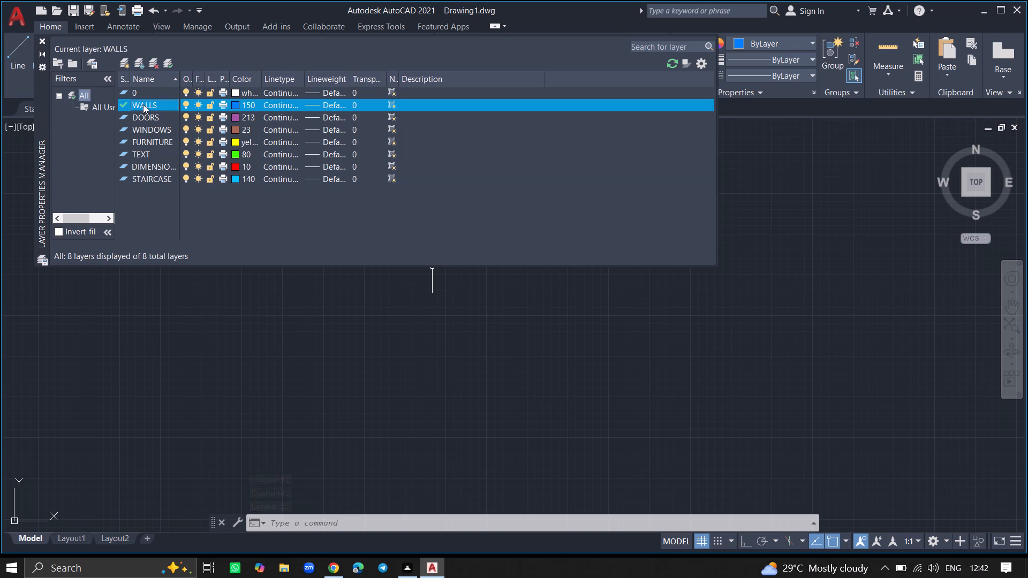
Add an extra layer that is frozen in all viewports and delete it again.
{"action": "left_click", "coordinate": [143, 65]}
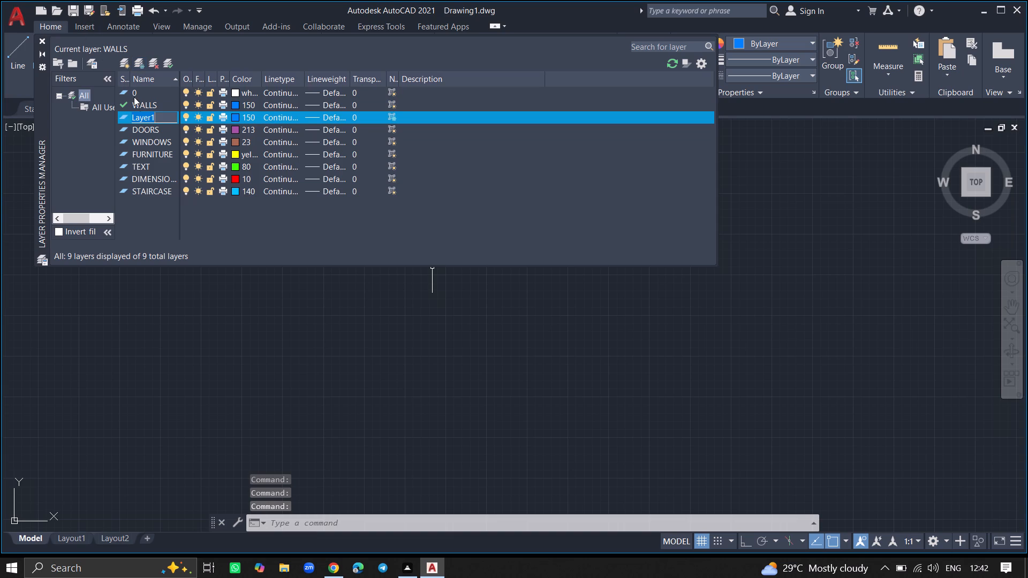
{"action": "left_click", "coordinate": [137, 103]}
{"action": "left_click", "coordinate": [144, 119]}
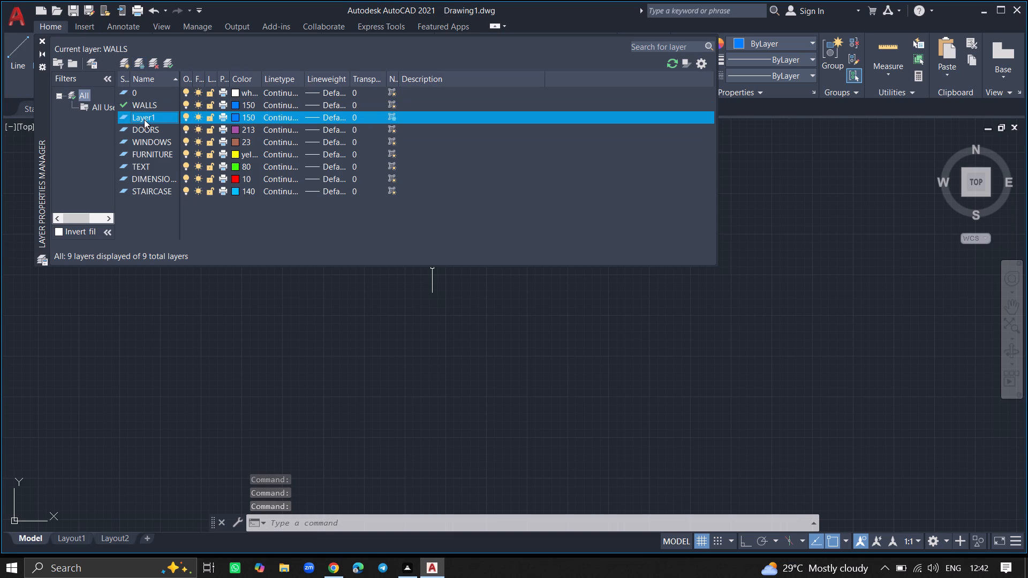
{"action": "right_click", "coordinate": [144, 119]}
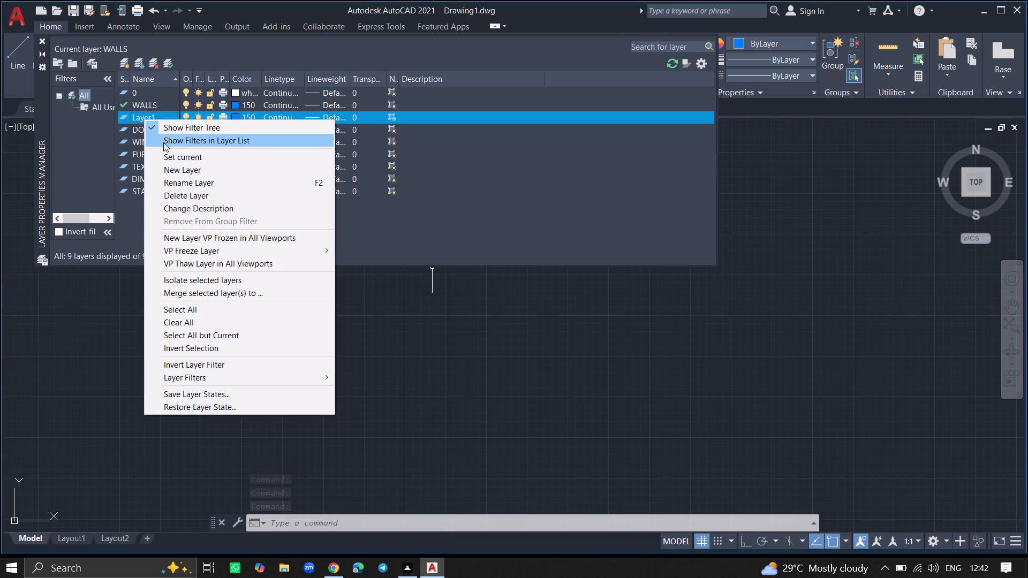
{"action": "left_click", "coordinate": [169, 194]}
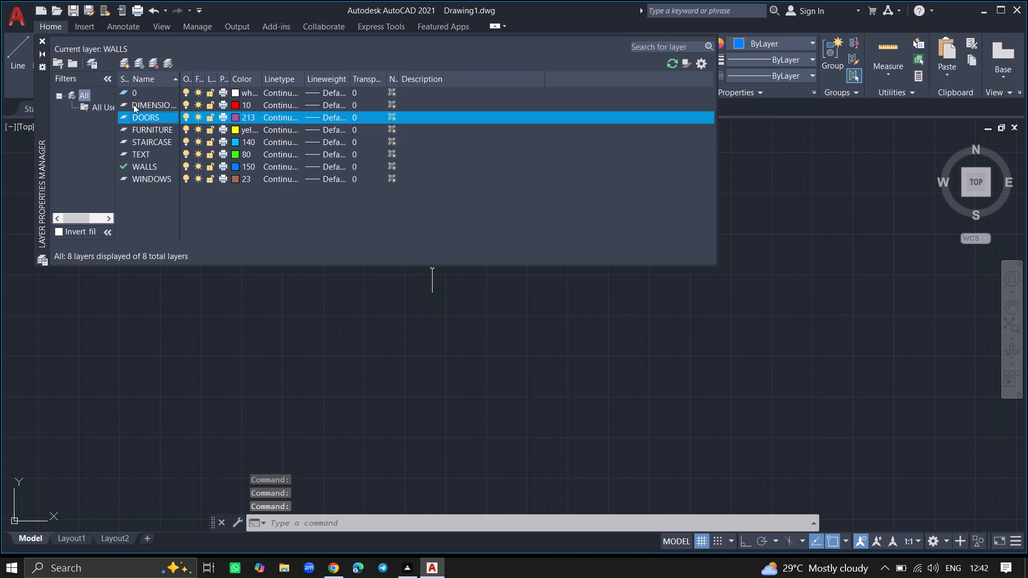
Confirm WALLS as the current layer and close the layer manager.
{"action": "double_click", "coordinate": [133, 165]}
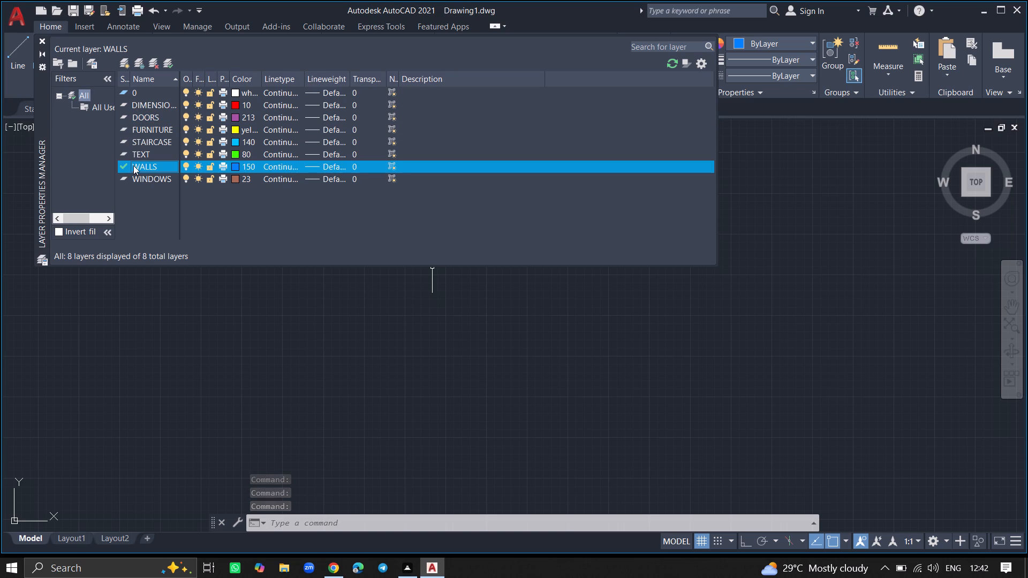
{"action": "left_click", "coordinate": [42, 37]}
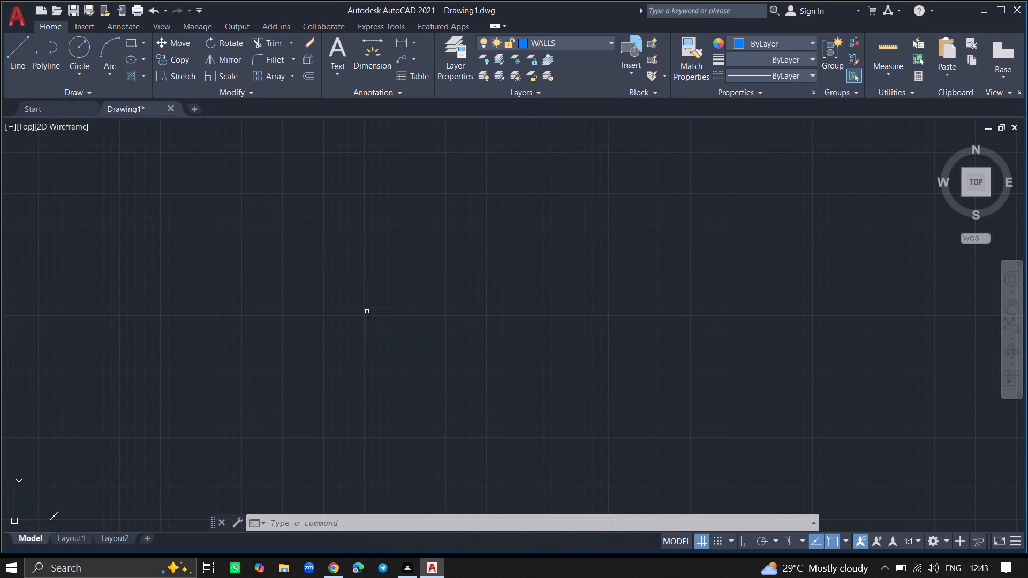
Draw a vertical construction line on the WALLS layer through about X 3046.
{"action": "type", "text": "XL"}
{"action": "key", "text": "Return"}
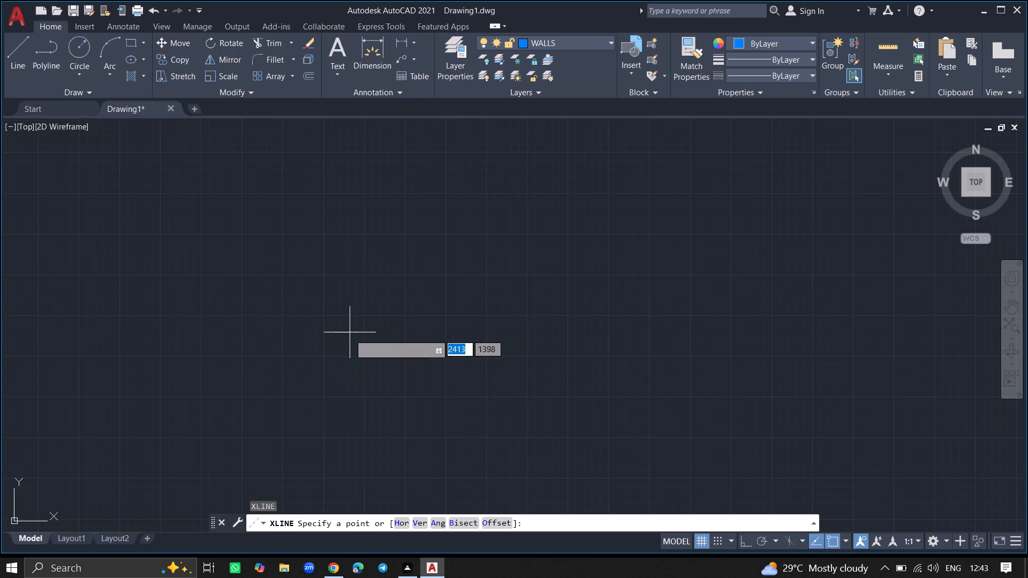
{"action": "left_click", "coordinate": [415, 524]}
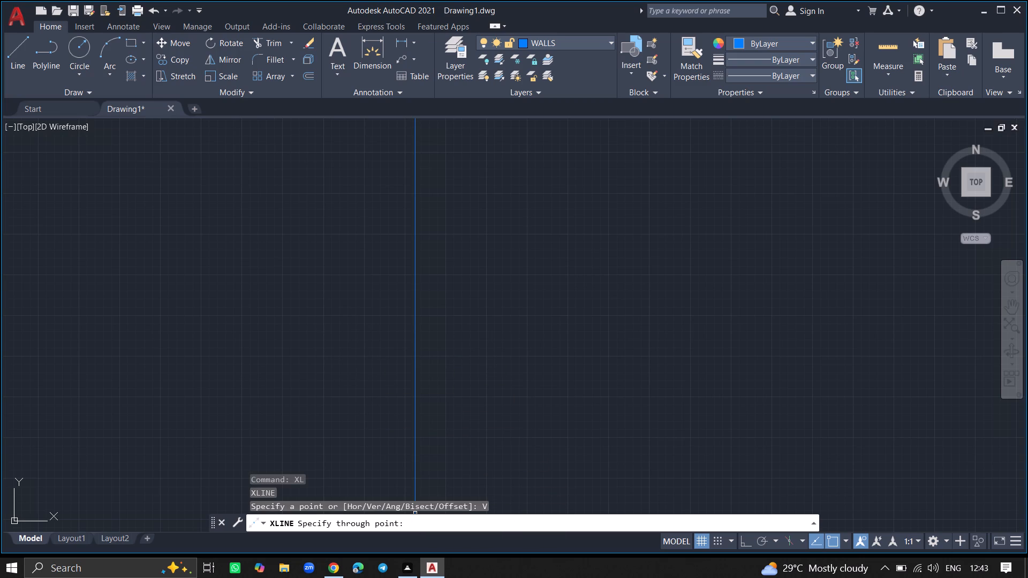
{"action": "left_click", "coordinate": [453, 431]}
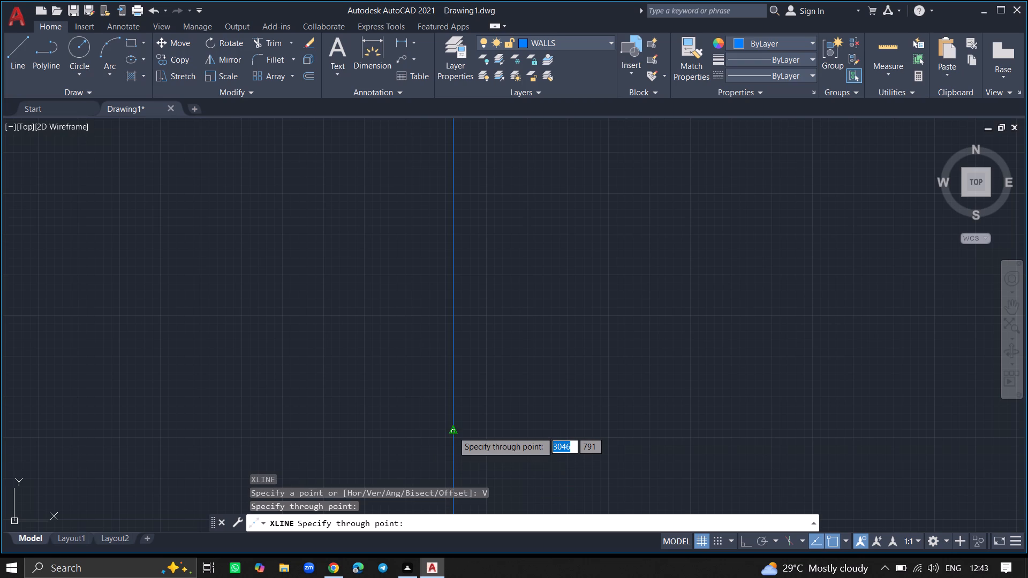
{"action": "key", "text": "Return"}
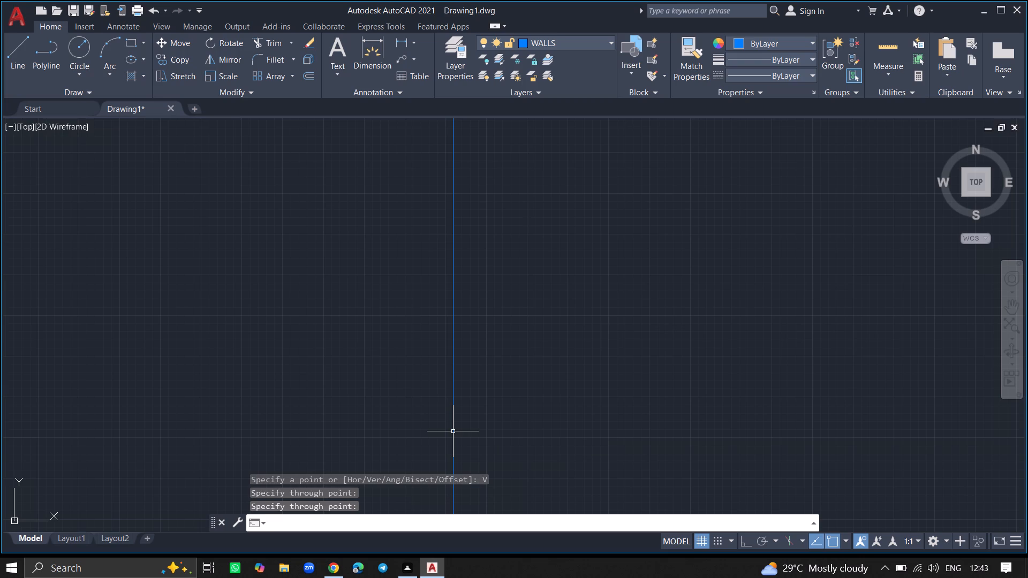
Draw a horizontal construction line crossing the vertical one at about Y 1470.
{"action": "type", "text": "XL"}
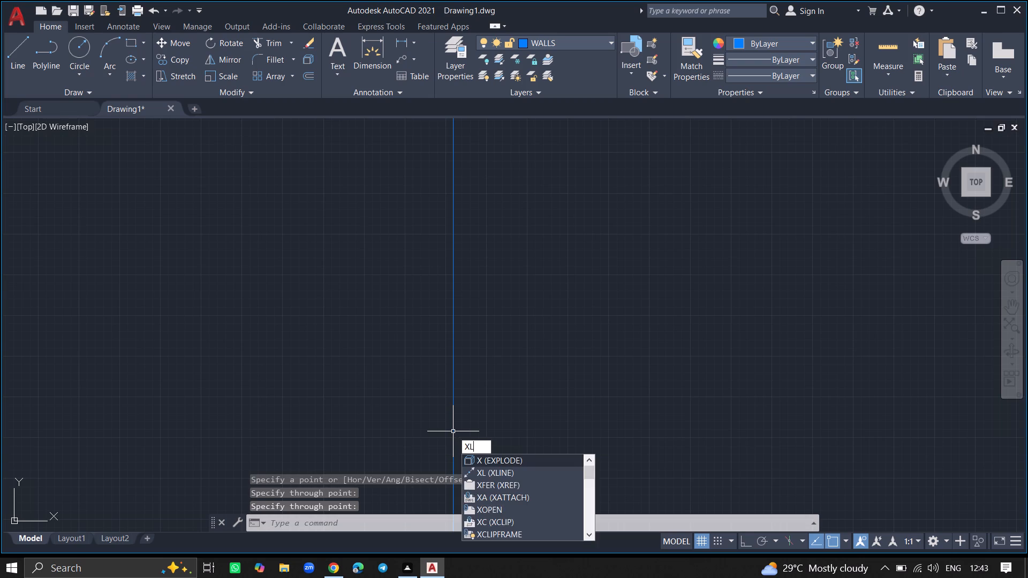
{"action": "key", "text": "Return"}
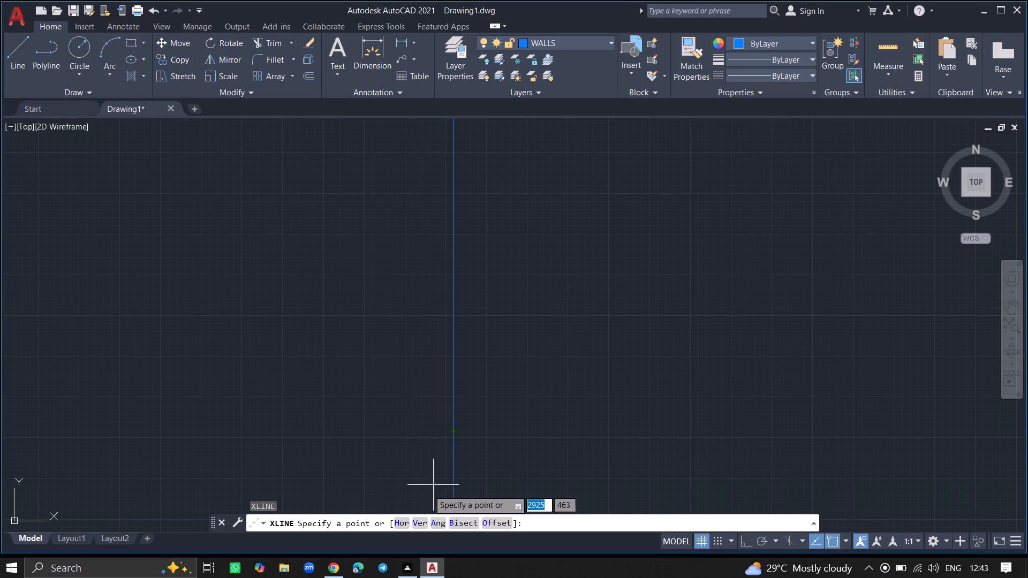
{"action": "left_click", "coordinate": [403, 528]}
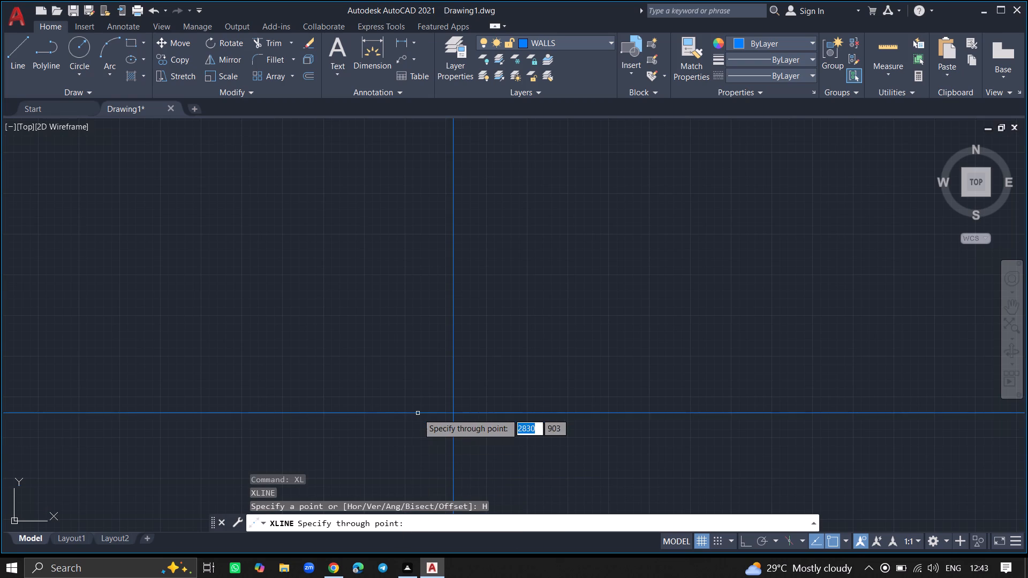
{"action": "left_click", "coordinate": [451, 320]}
{"action": "key", "text": "Return"}
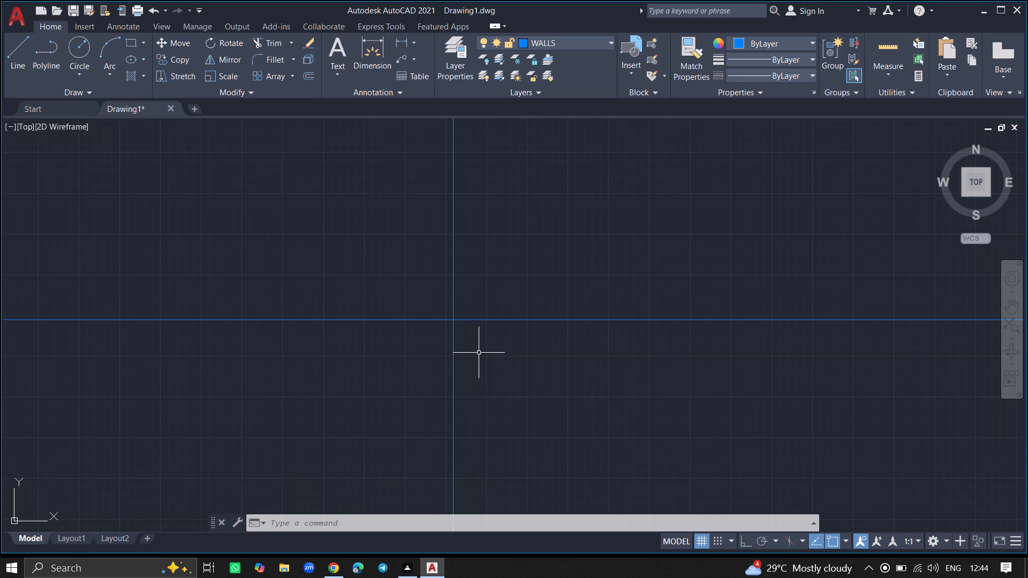
Save the drawing in Documents as an AutoCAD 2018 drawing named 123.
{"action": "key", "text": "ctrl+s"}
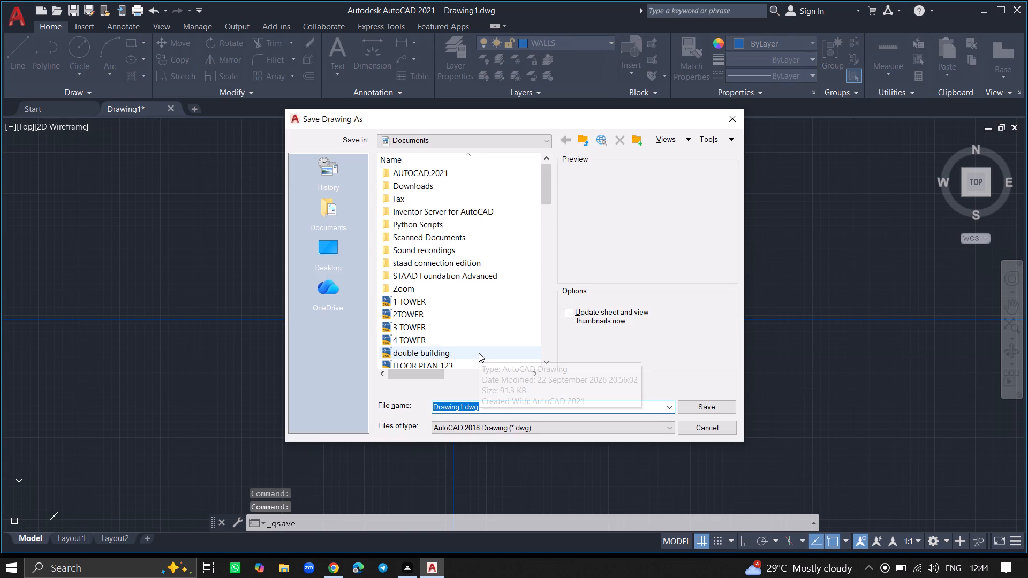
{"action": "left_click", "coordinate": [492, 412]}
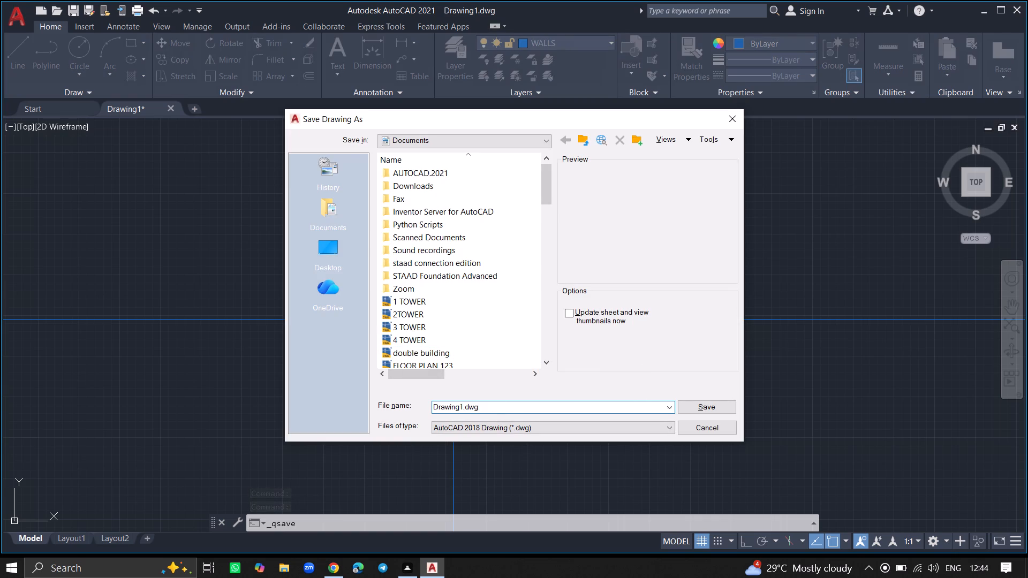
{"action": "key", "text": "BackSpace"}
{"action": "key", "text": "BackSpace"}
{"action": "key", "text": "BackSpace"}
{"action": "key", "text": "BackSpace"}
{"action": "key", "text": "BackSpace"}
{"action": "key", "text": "BackSpace"}
{"action": "key", "text": "BackSpace"}
{"action": "key", "text": "BackSpace"}
{"action": "key", "text": "BackSpace"}
{"action": "key", "text": "BackSpace"}
{"action": "key", "text": "BackSpace"}
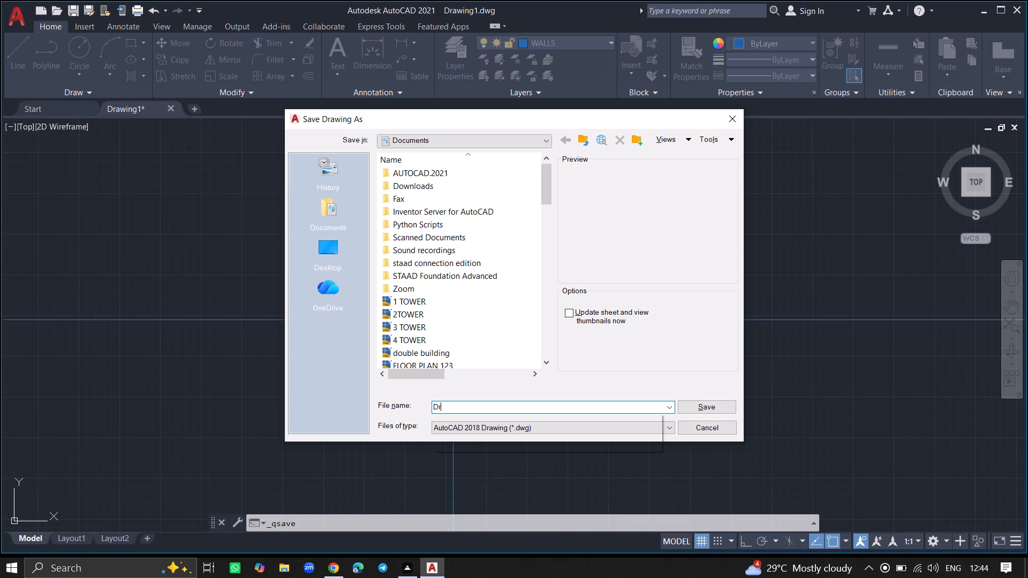
{"action": "key", "text": "BackSpace"}
{"action": "type", "text": "12"}
{"action": "key", "text": "3"}
{"action": "left_click", "coordinate": [691, 412]}
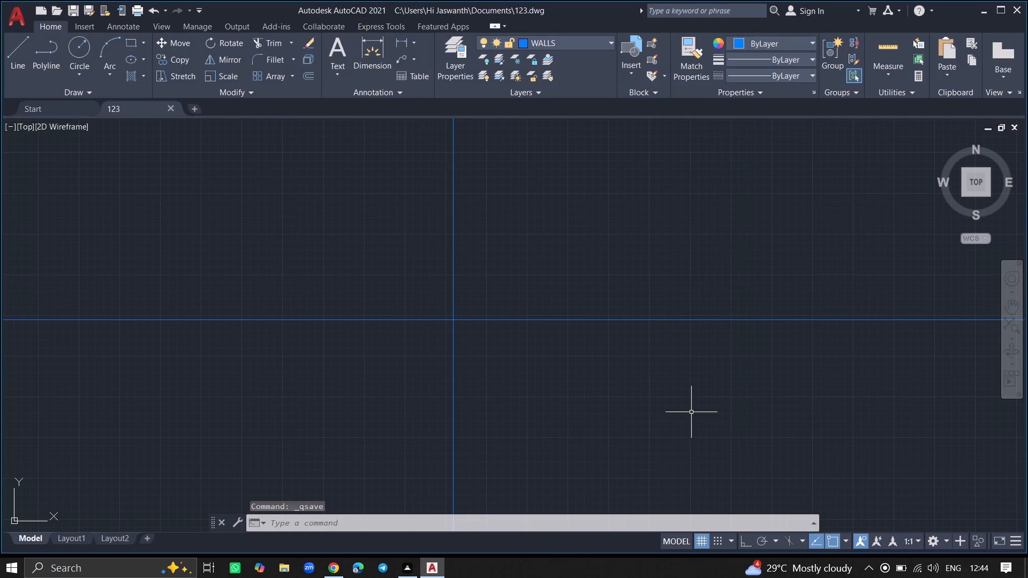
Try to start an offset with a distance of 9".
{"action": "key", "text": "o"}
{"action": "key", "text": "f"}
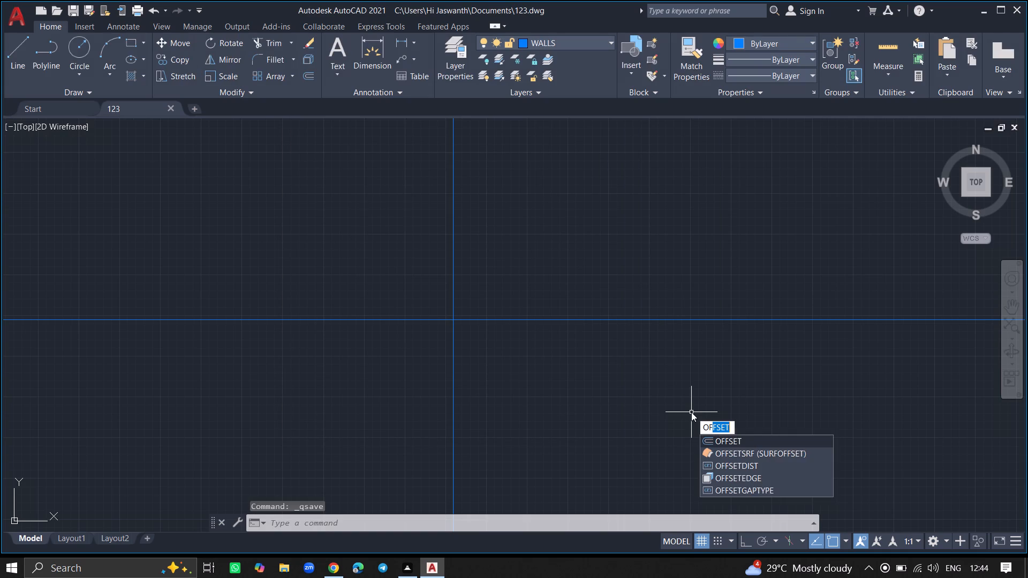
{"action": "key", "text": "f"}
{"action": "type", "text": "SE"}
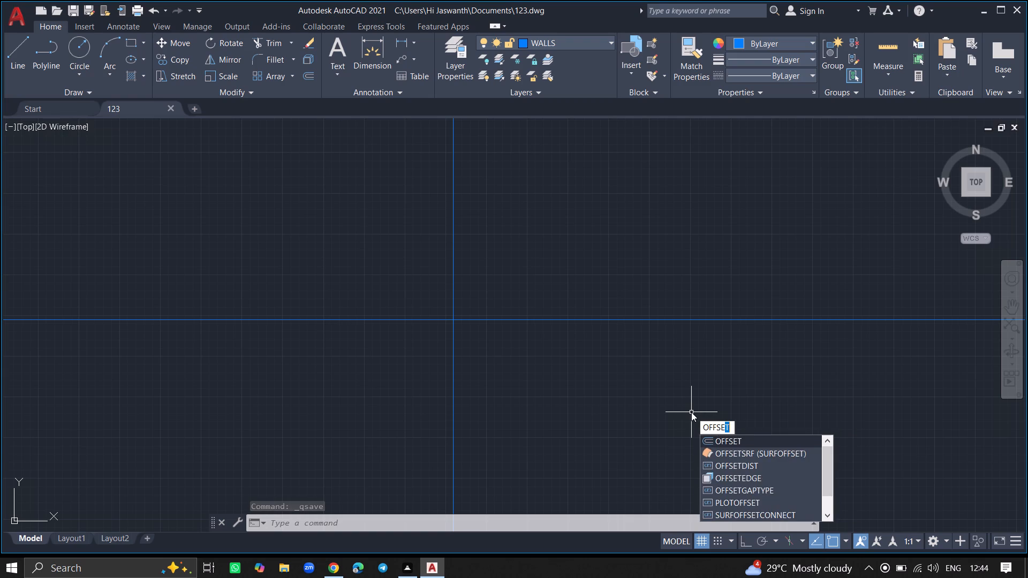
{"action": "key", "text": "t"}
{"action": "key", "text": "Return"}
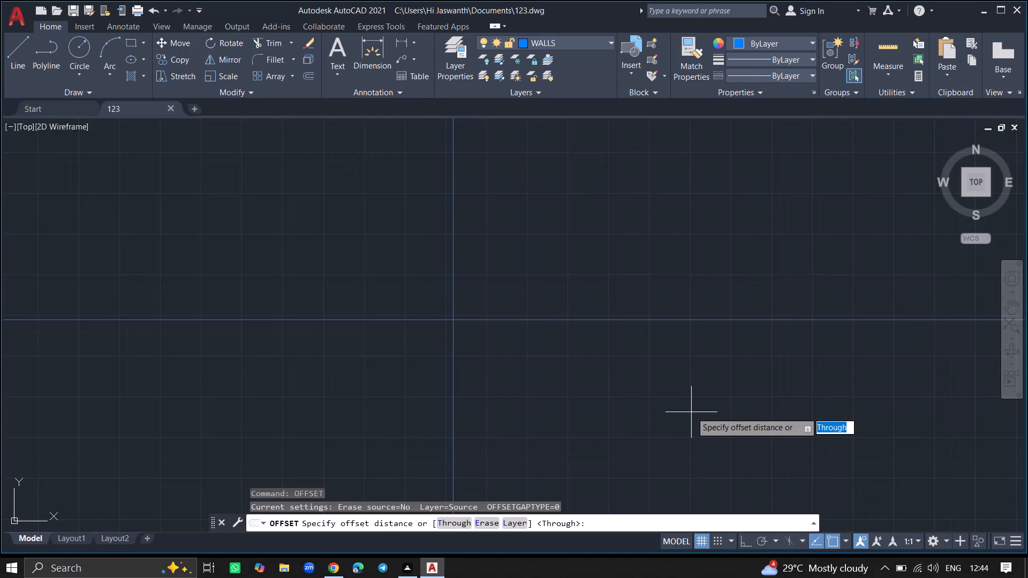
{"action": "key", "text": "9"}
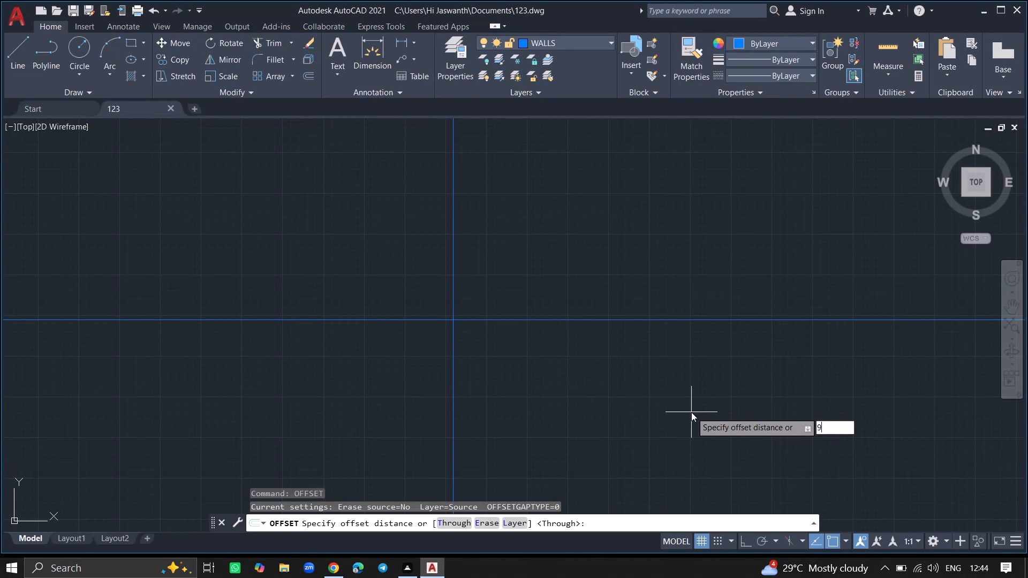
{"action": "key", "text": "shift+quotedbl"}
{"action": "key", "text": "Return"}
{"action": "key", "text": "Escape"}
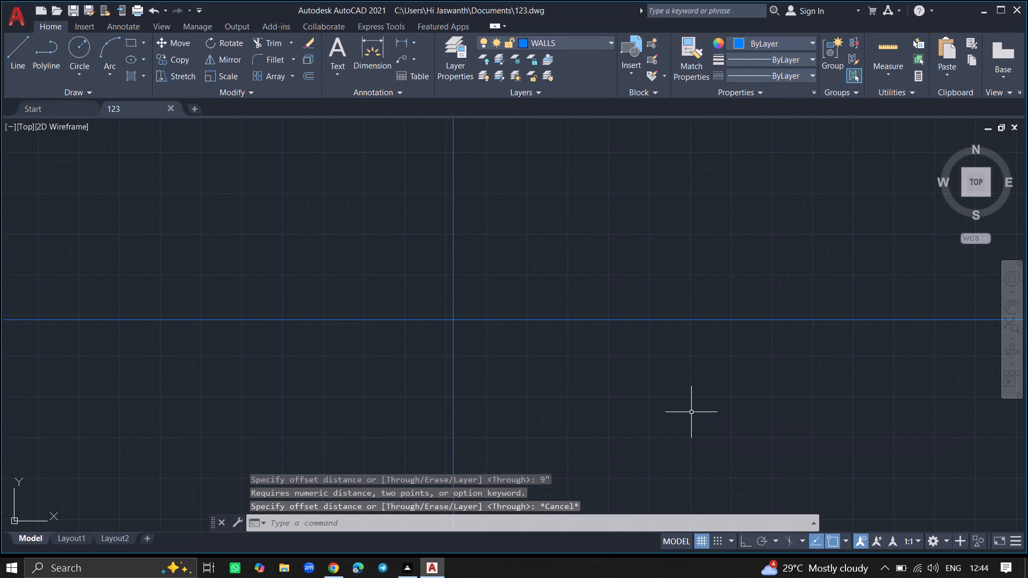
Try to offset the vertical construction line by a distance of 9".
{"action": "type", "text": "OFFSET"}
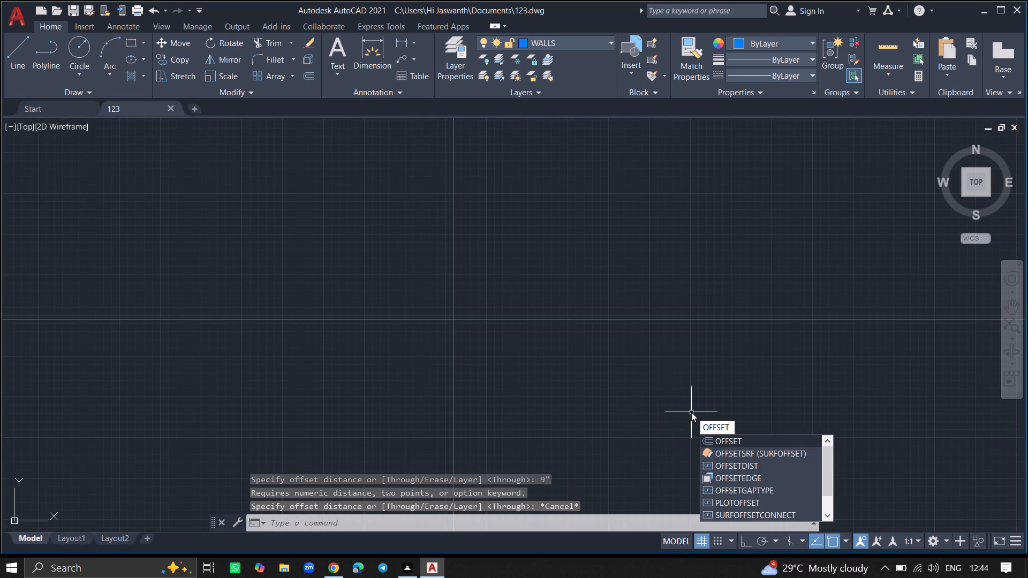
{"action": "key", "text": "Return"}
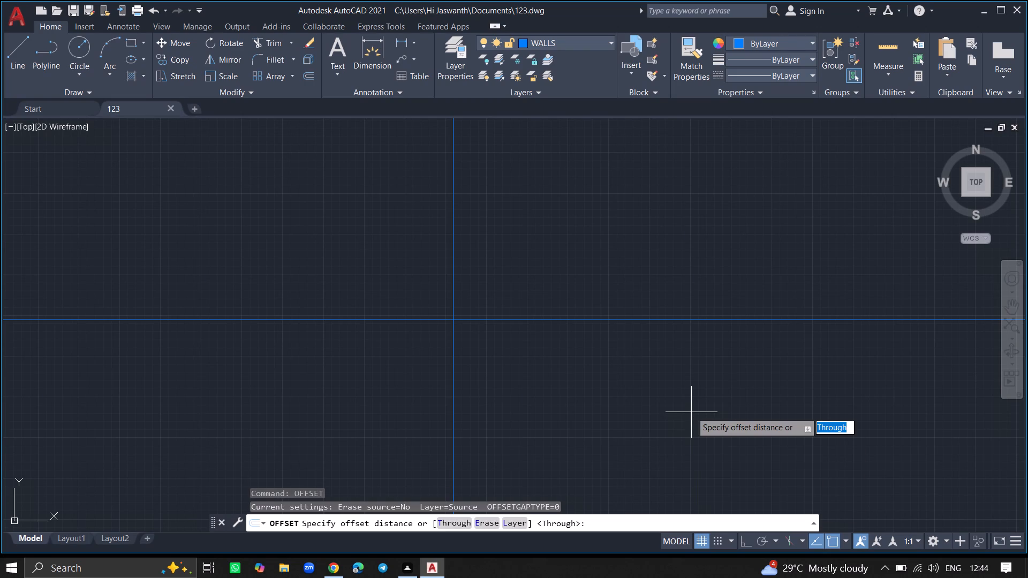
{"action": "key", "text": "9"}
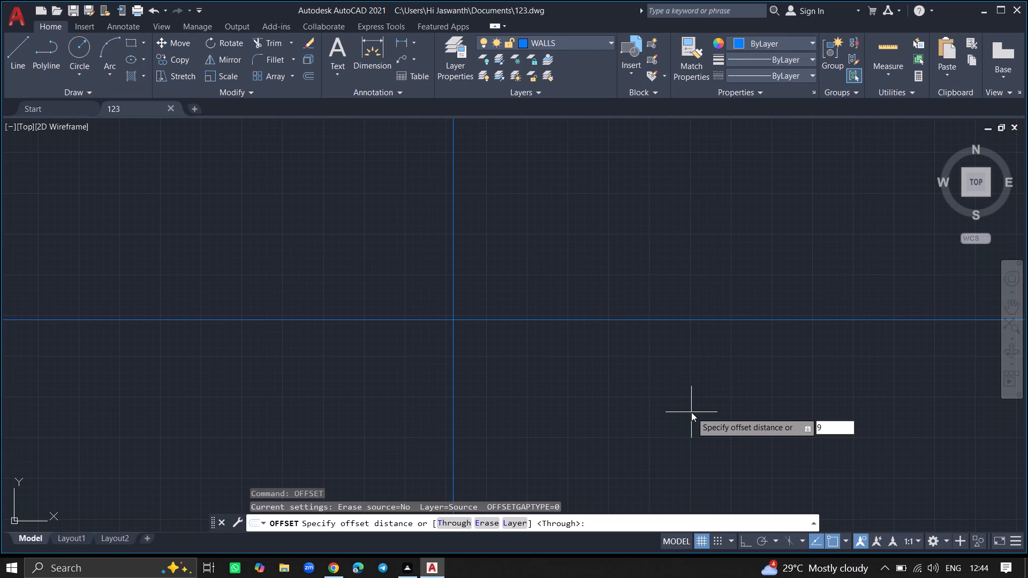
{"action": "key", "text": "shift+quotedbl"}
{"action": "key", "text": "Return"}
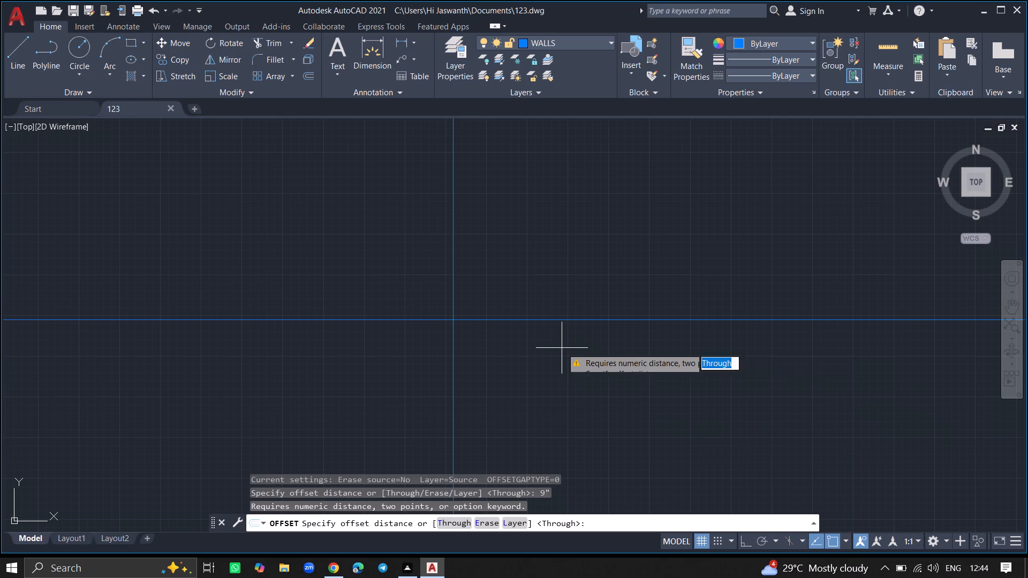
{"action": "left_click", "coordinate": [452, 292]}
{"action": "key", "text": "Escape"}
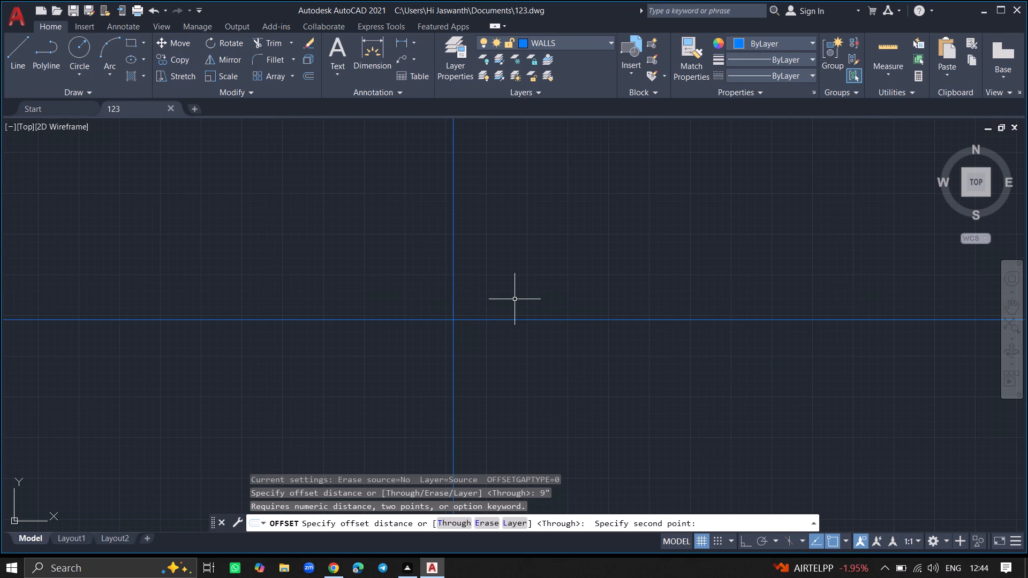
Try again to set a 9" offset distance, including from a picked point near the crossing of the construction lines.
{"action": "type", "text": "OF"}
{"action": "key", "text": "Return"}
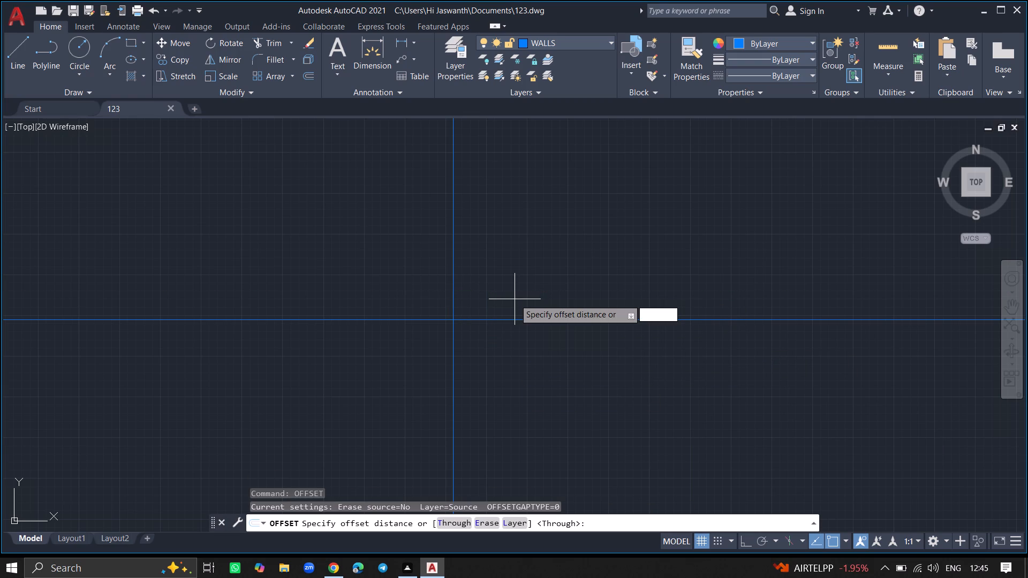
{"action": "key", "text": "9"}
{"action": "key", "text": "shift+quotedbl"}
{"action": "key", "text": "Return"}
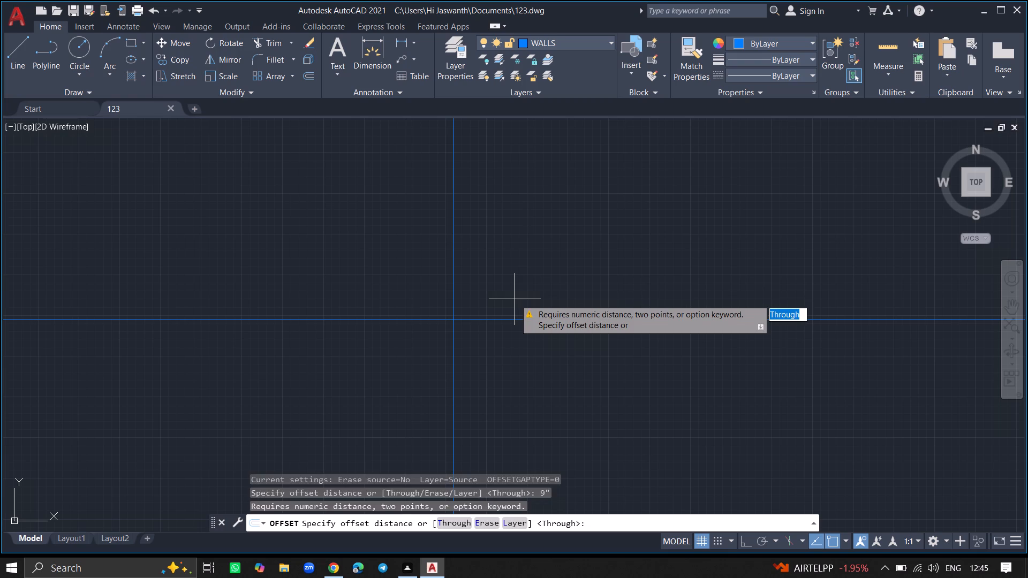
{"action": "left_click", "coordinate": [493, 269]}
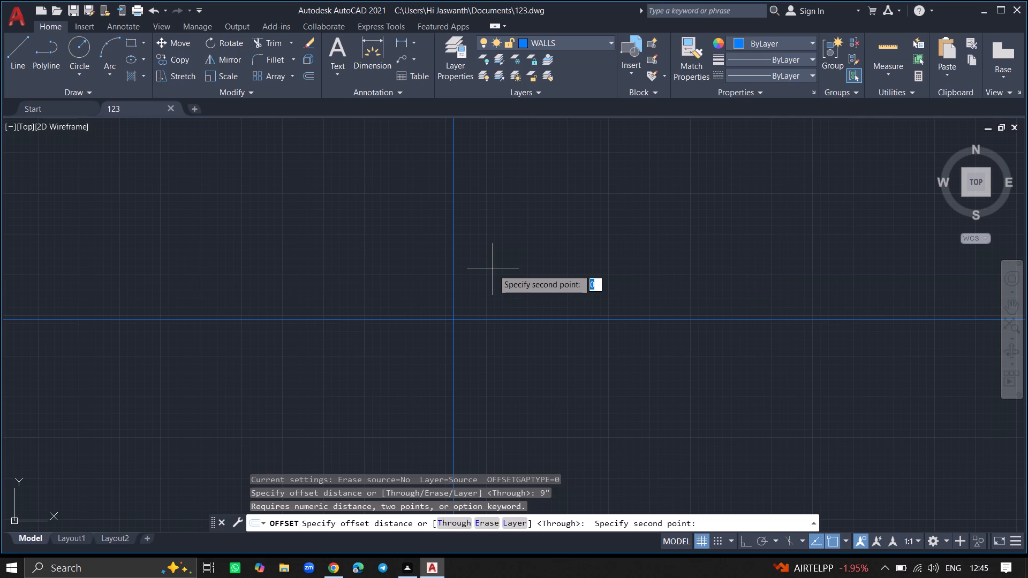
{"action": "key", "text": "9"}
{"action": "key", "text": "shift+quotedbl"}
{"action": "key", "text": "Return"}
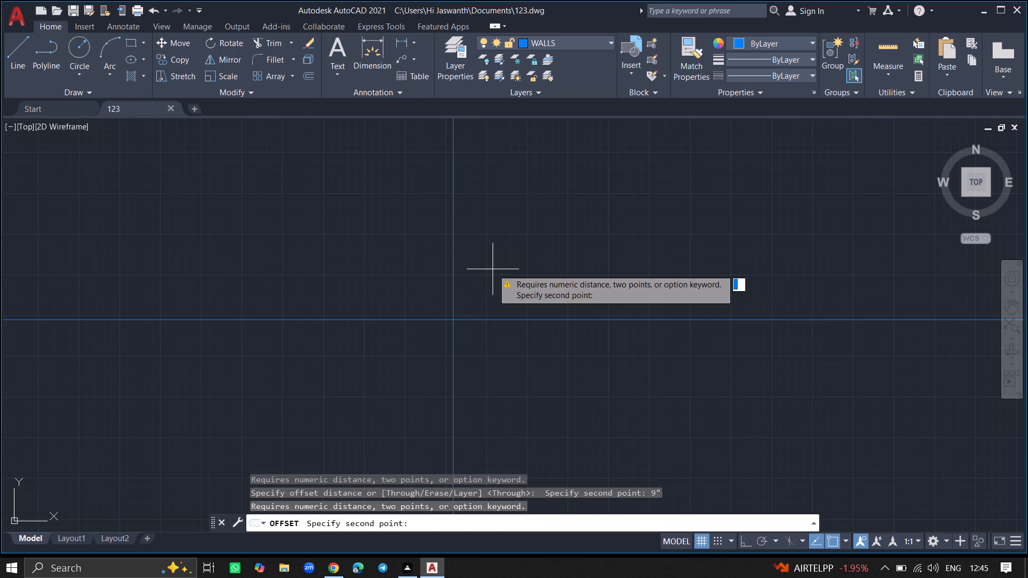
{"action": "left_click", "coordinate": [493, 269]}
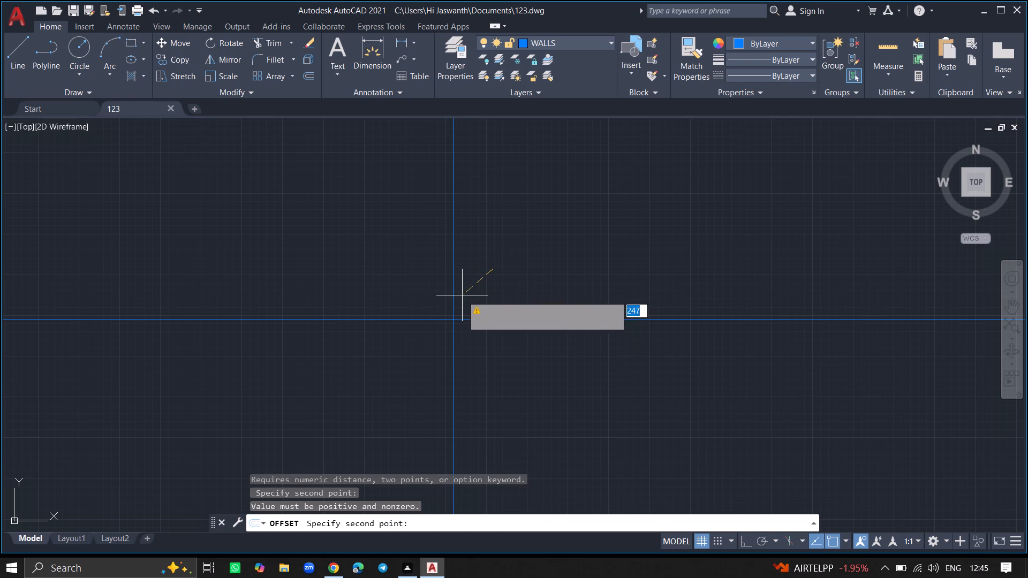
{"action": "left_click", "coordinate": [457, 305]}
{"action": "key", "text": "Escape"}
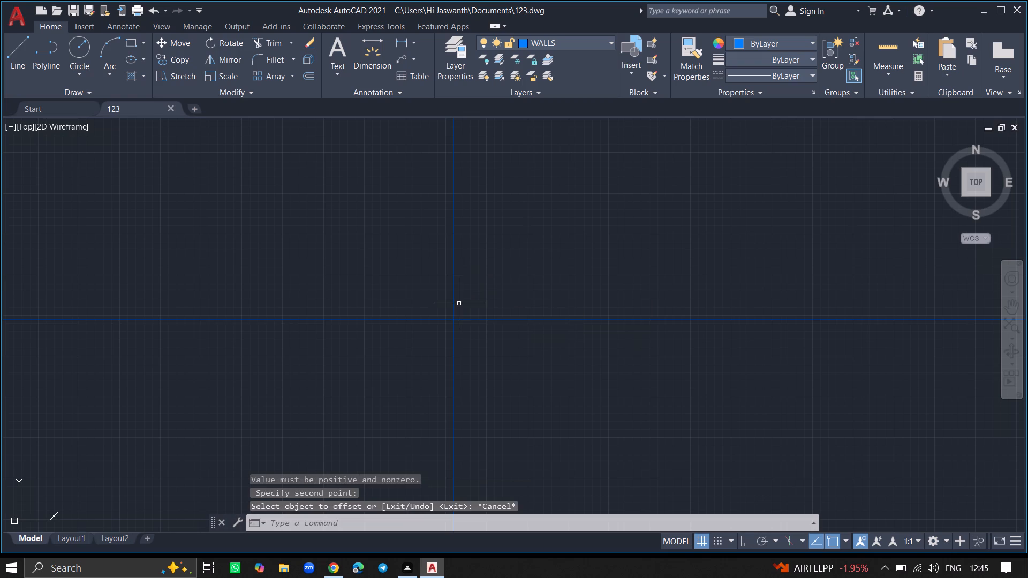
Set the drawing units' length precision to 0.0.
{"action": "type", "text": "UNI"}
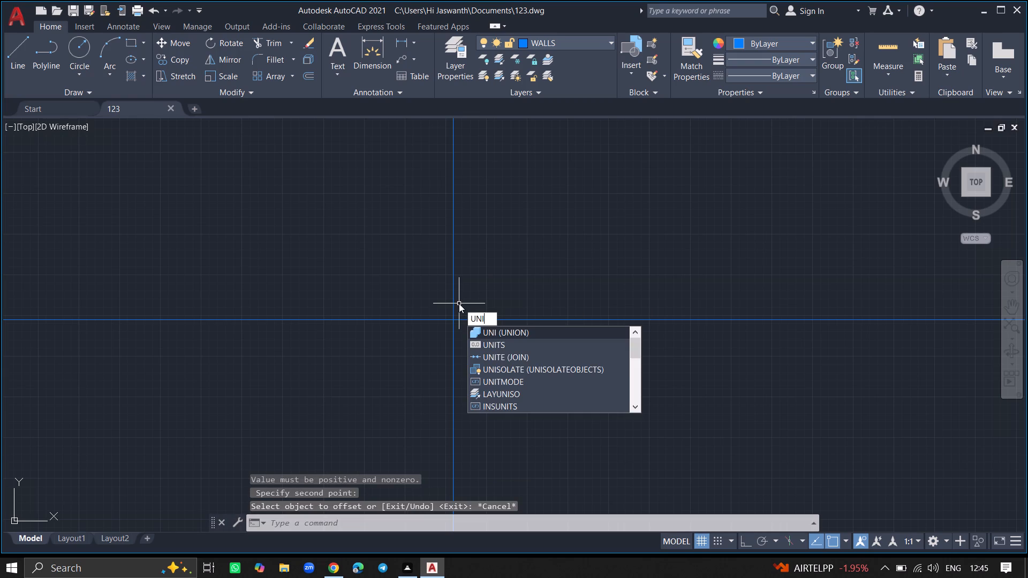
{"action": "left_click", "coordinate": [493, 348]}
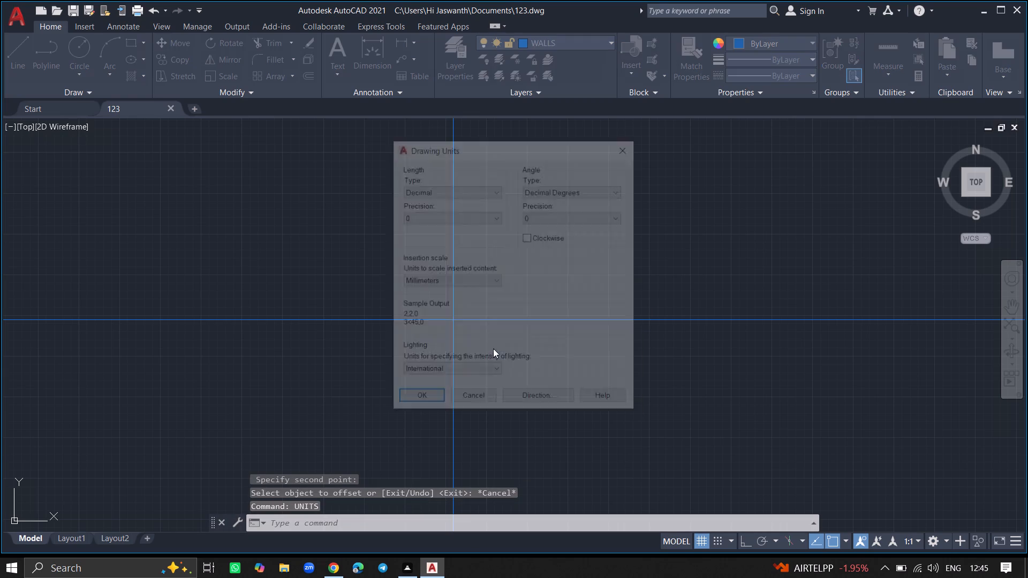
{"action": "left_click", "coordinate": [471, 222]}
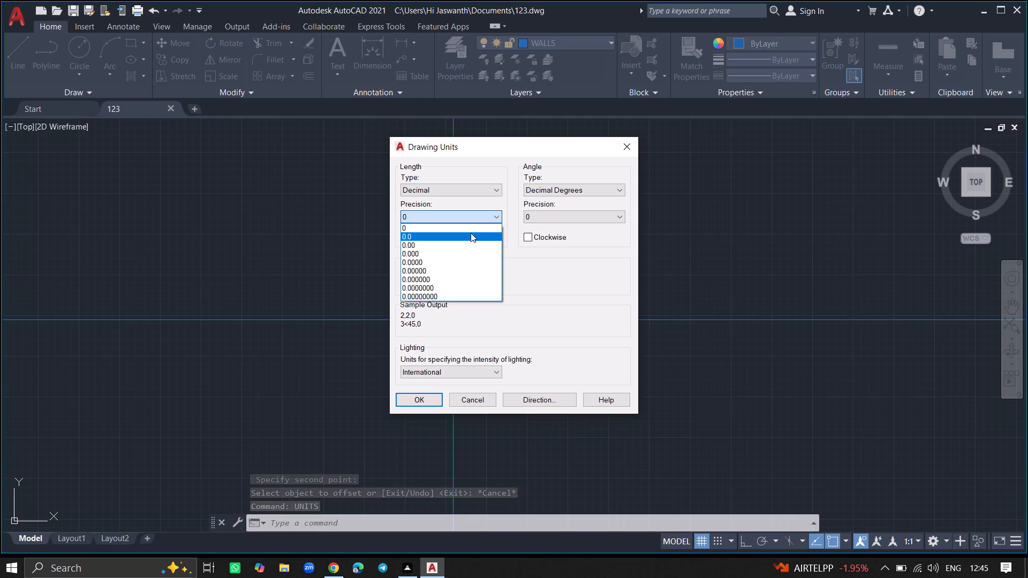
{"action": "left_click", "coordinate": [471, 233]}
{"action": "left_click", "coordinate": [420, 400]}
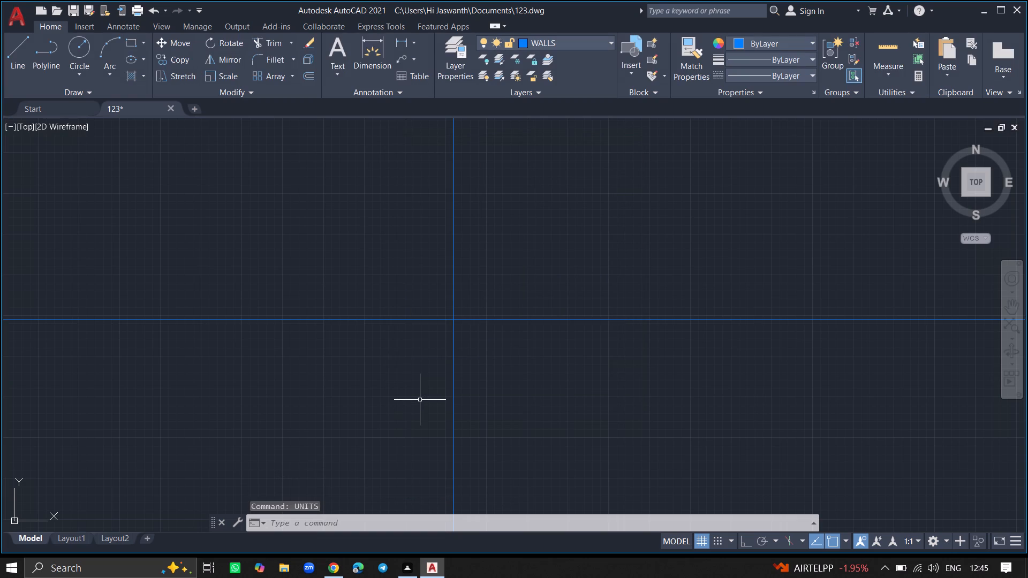
Check the primary units precision options of the ISO-25 dimension style and set that style current.
{"action": "key", "text": "d"}
{"action": "key", "text": "Return"}
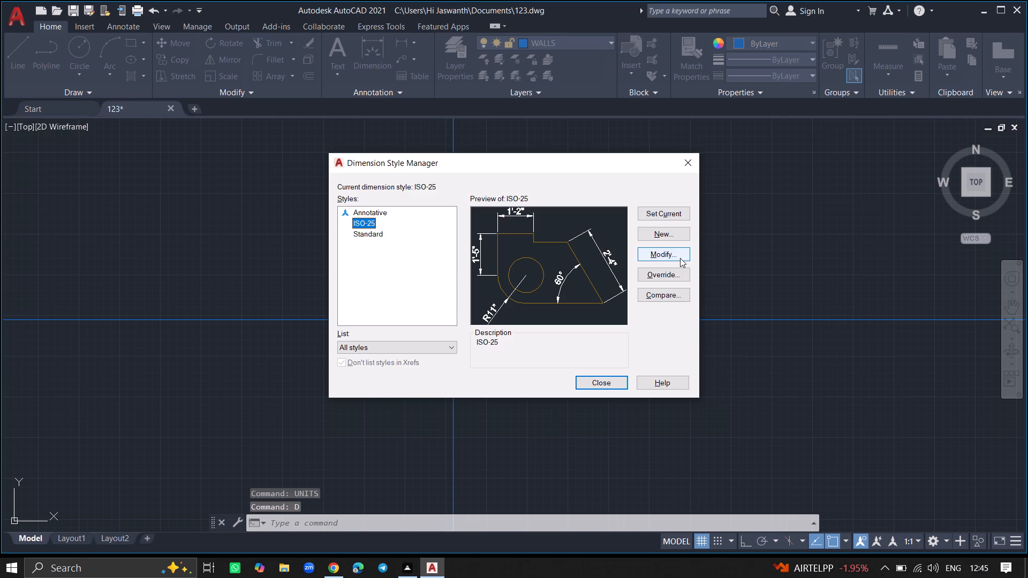
{"action": "left_click", "coordinate": [680, 258]}
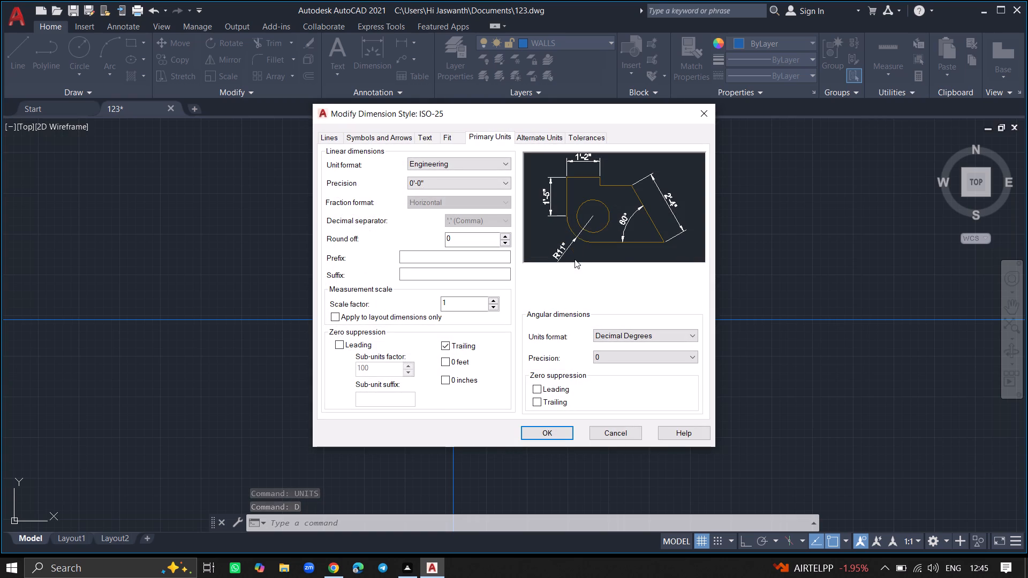
{"action": "left_click", "coordinate": [494, 183]}
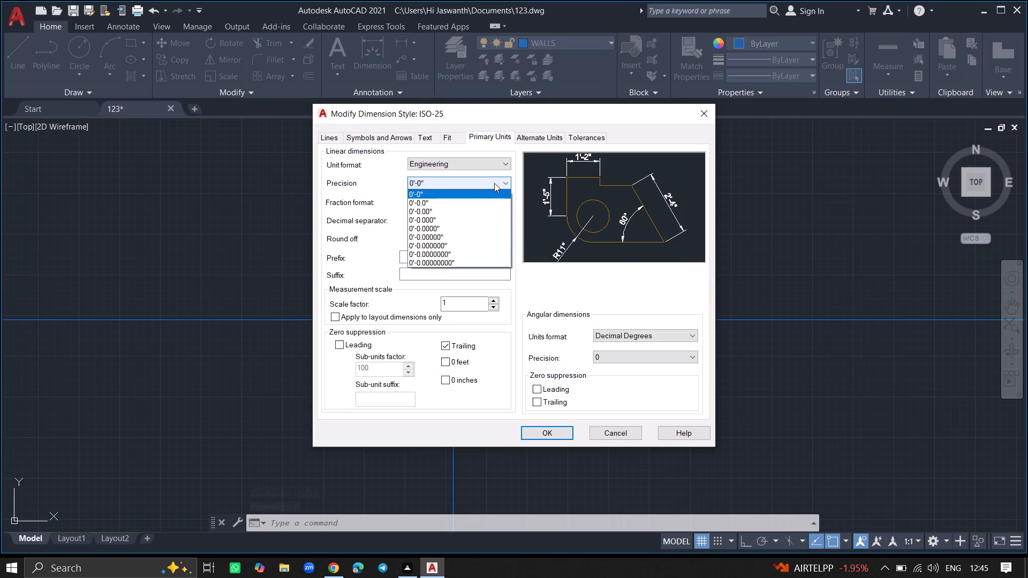
{"action": "left_click", "coordinate": [494, 183]}
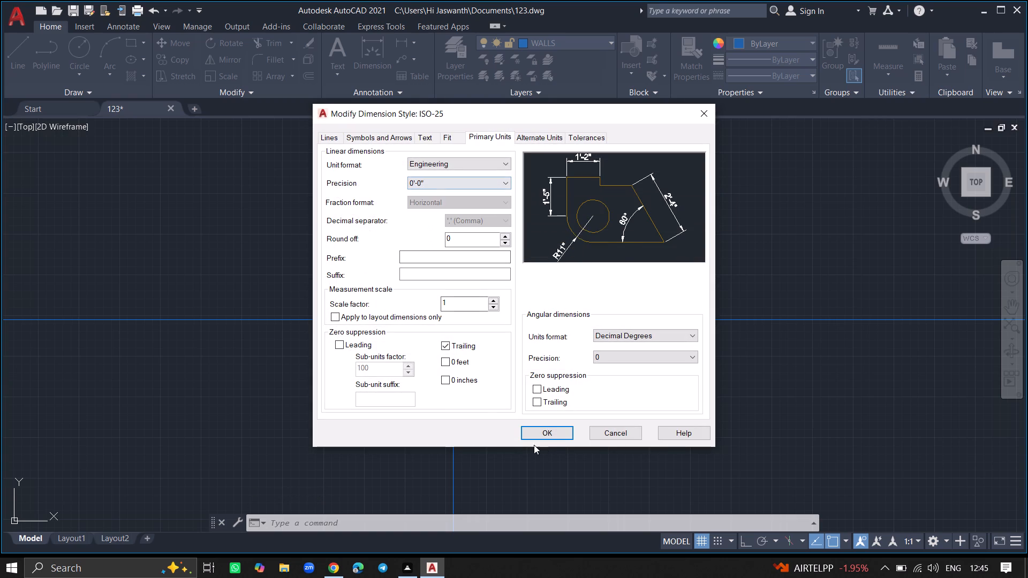
{"action": "left_click", "coordinate": [544, 431]}
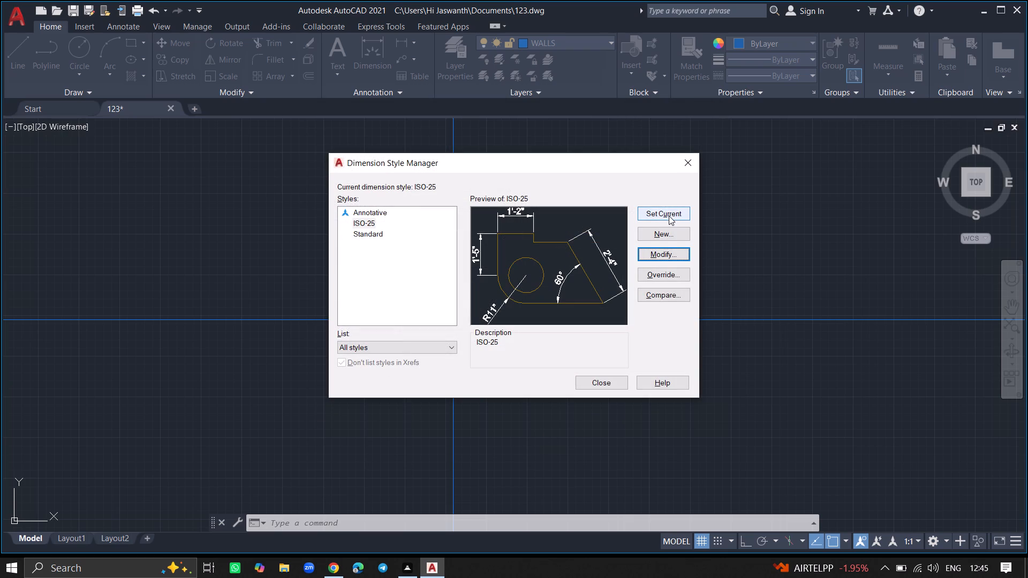
{"action": "left_click", "coordinate": [669, 216]}
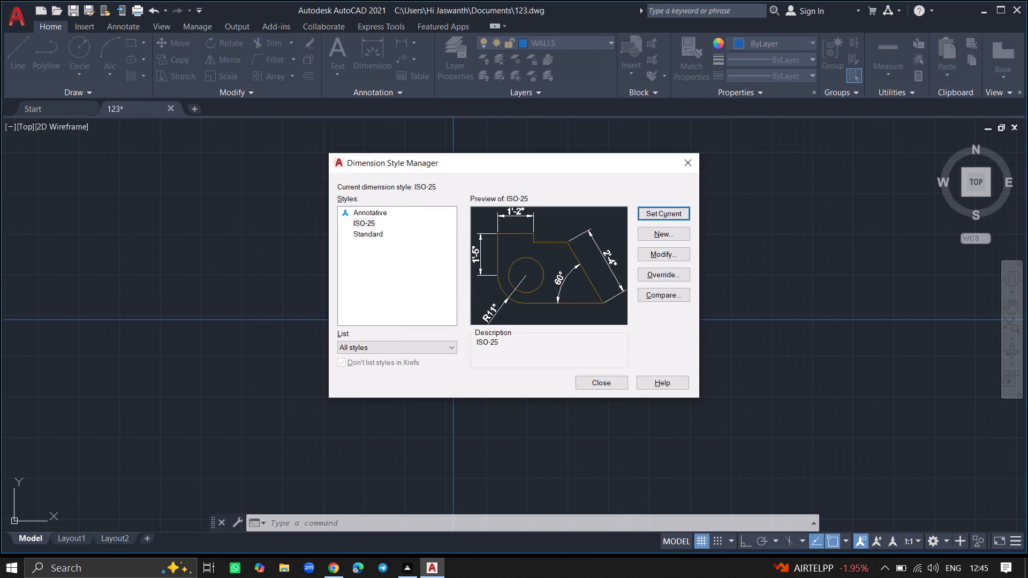
{"action": "left_click", "coordinate": [601, 381]}
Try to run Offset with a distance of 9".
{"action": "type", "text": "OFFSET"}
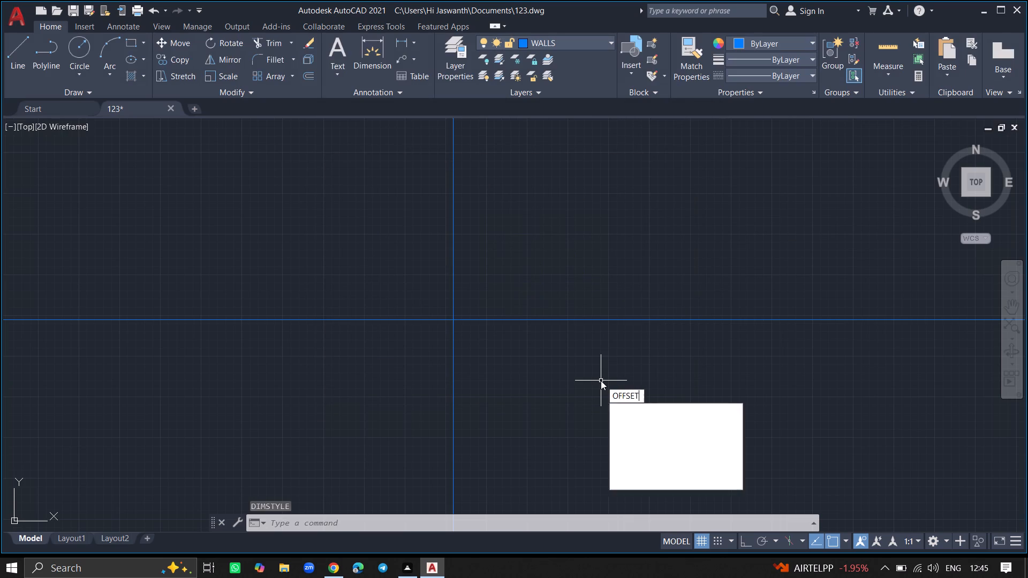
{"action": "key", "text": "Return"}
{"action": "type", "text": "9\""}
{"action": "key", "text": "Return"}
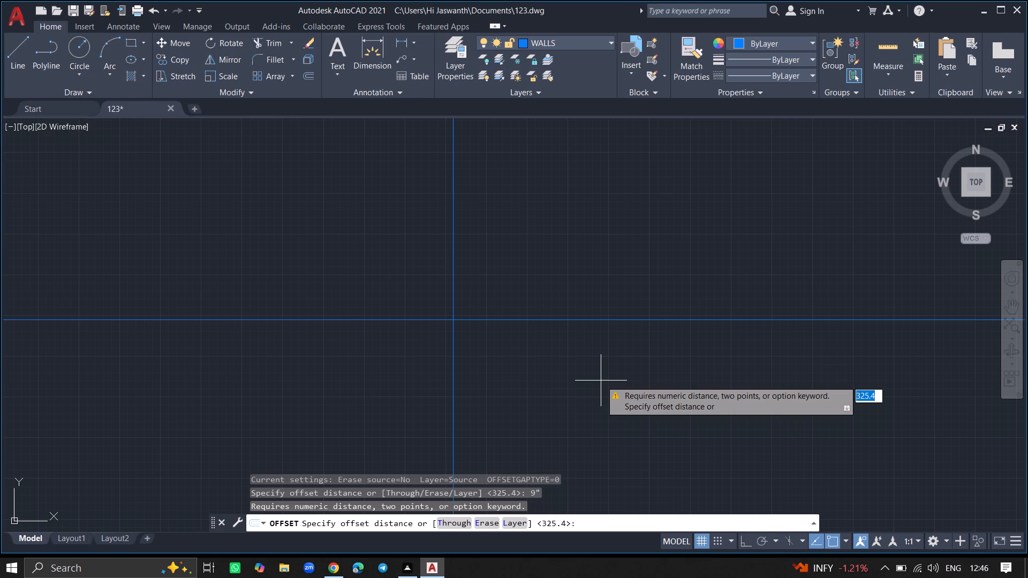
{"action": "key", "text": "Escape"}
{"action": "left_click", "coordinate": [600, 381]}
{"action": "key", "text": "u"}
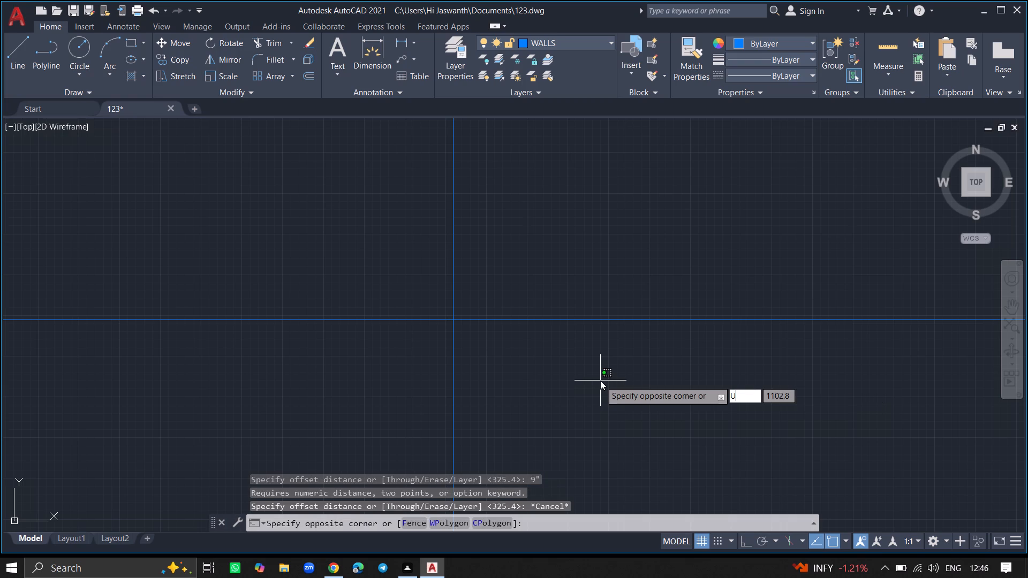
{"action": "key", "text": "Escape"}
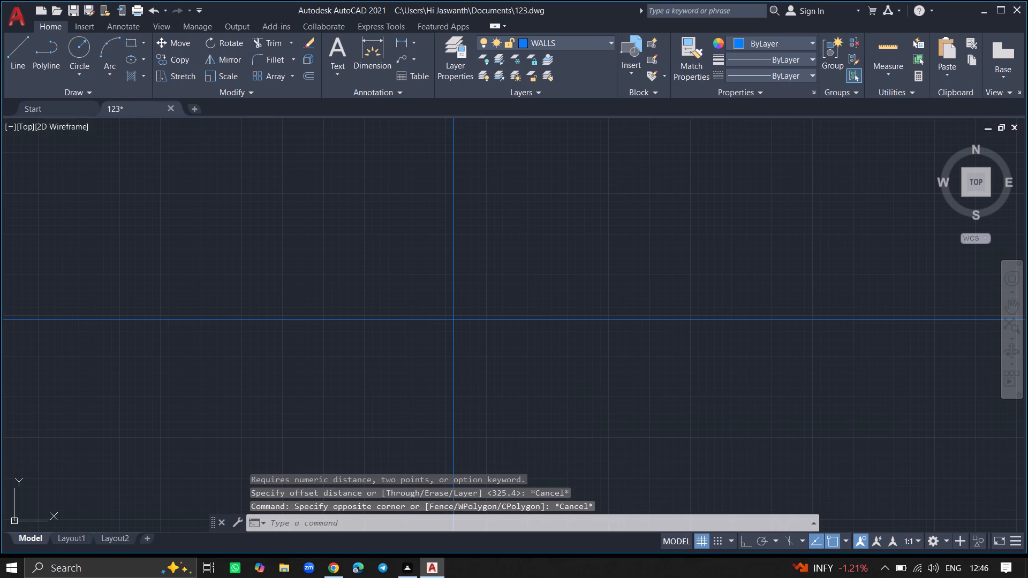
Set the drawing units' length type to Engineering with 0'-0" precision, keeping millimetres as the insertion scale.
{"action": "type", "text": "UNITS"}
{"action": "key", "text": "Return"}
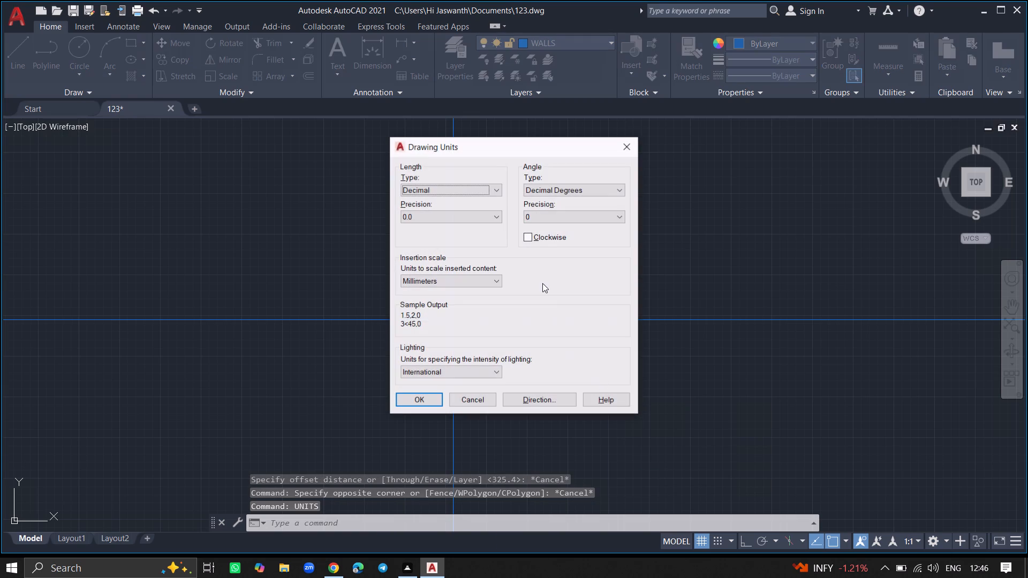
{"action": "left_click", "coordinate": [467, 191]}
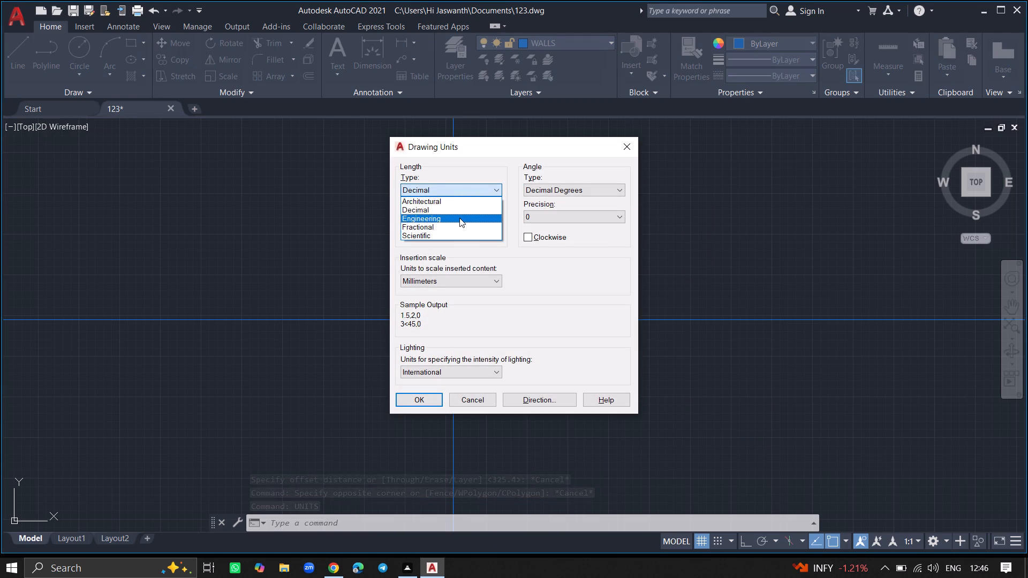
{"action": "left_click", "coordinate": [459, 218]}
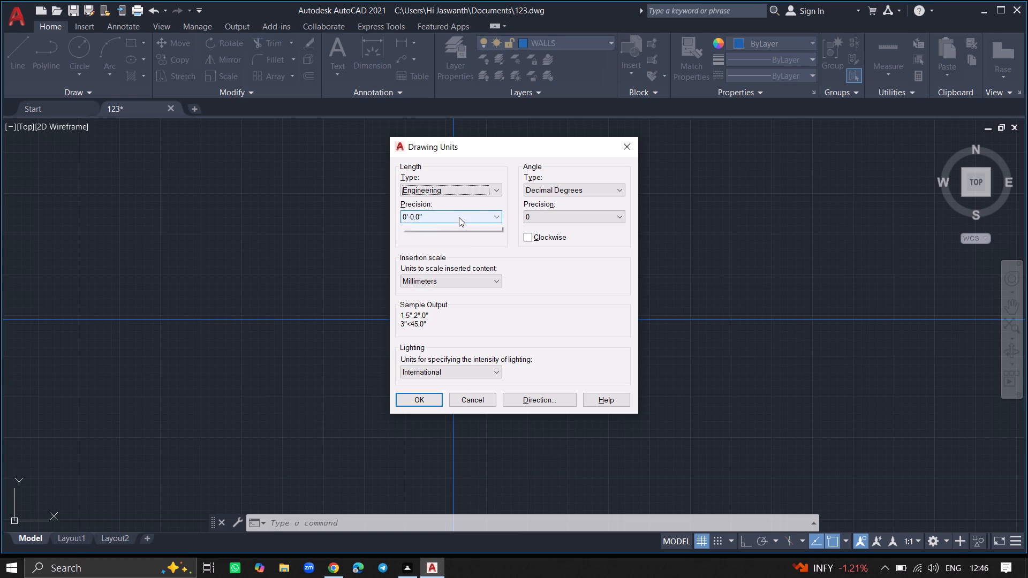
{"action": "left_click", "coordinate": [459, 217]}
{"action": "left_click", "coordinate": [457, 225]}
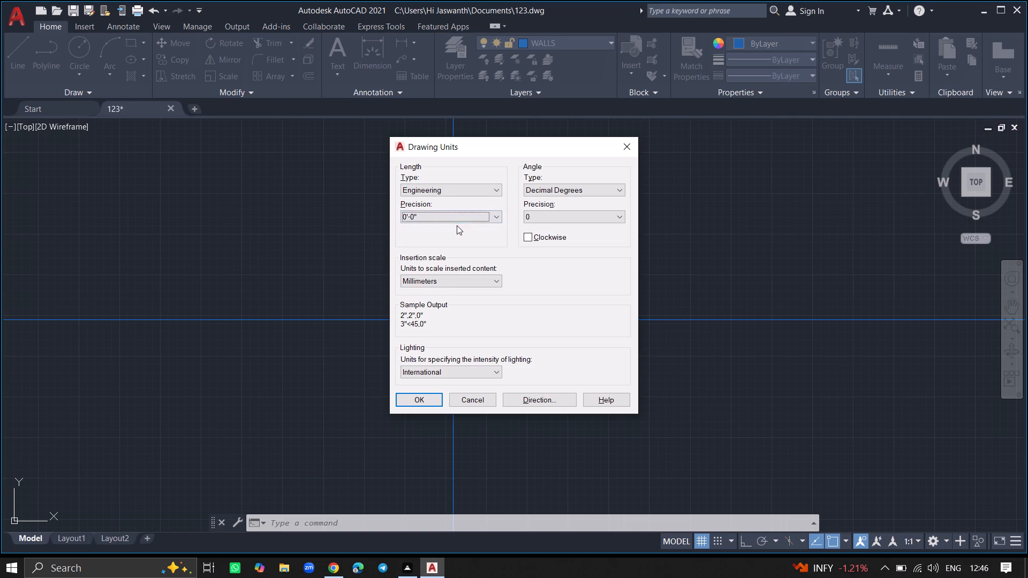
{"action": "left_click", "coordinate": [406, 400]}
{"action": "left_click", "coordinate": [551, 321]}
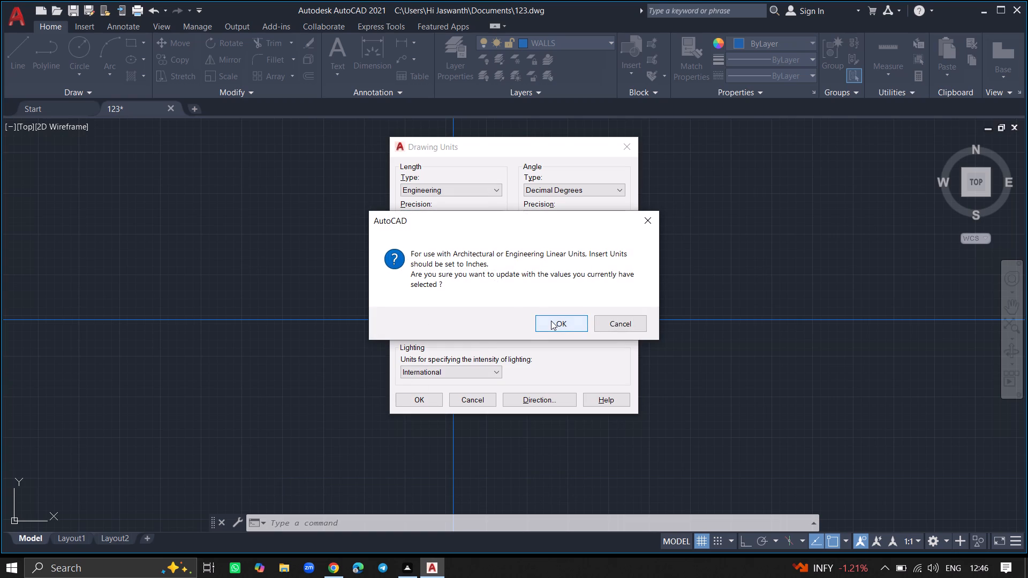
Check the Engineering primary units of the ISO-25 dimension style and set that style current.
{"action": "key", "text": "d"}
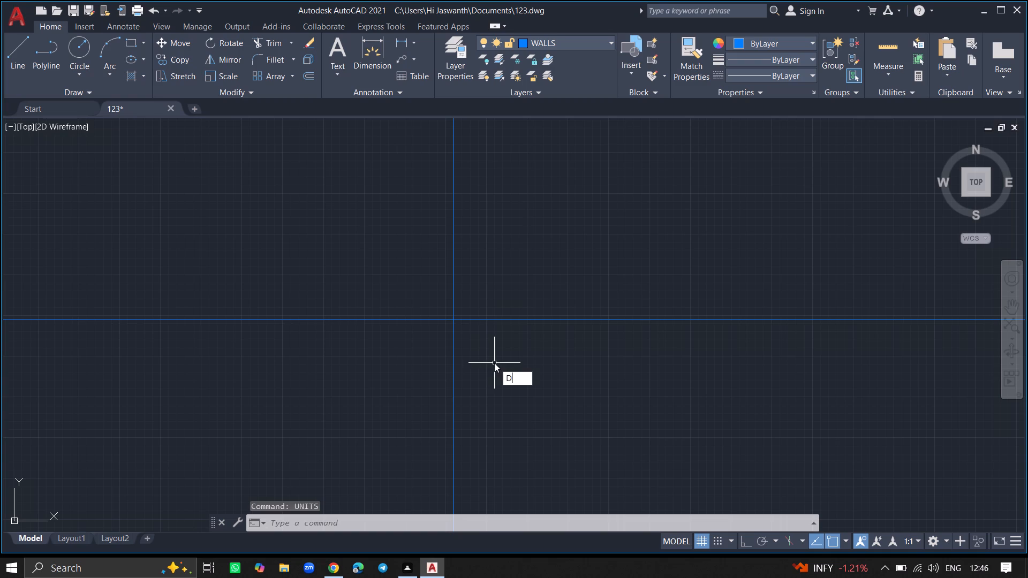
{"action": "key", "text": "Return"}
{"action": "left_click", "coordinate": [661, 256]}
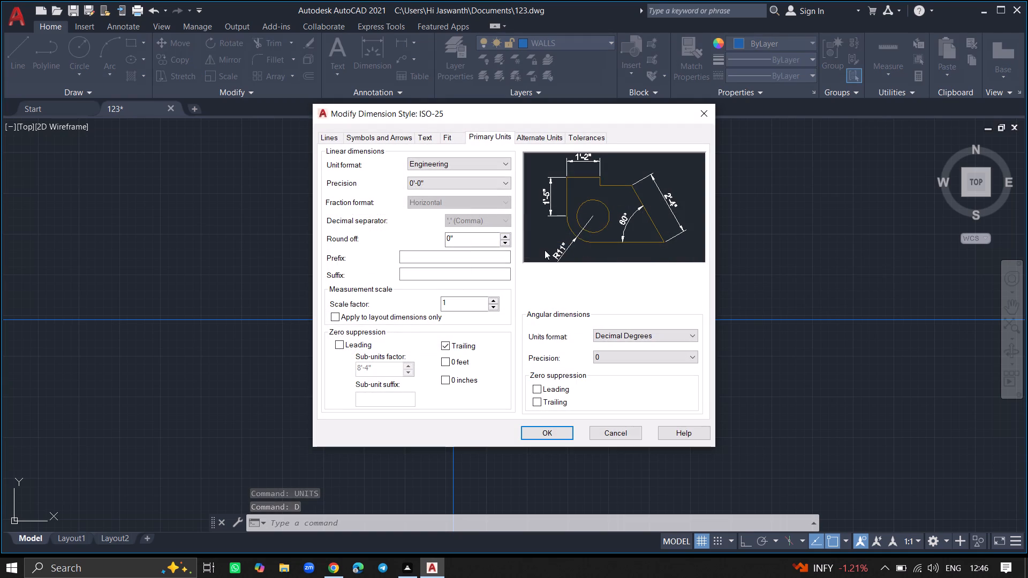
{"action": "left_click", "coordinate": [534, 437]}
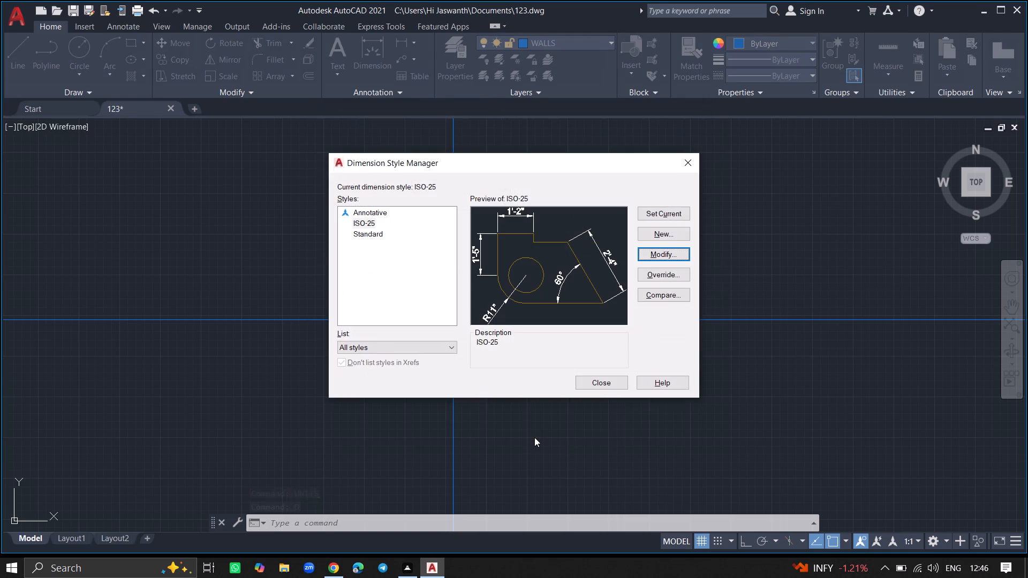
{"action": "left_click", "coordinate": [661, 211]}
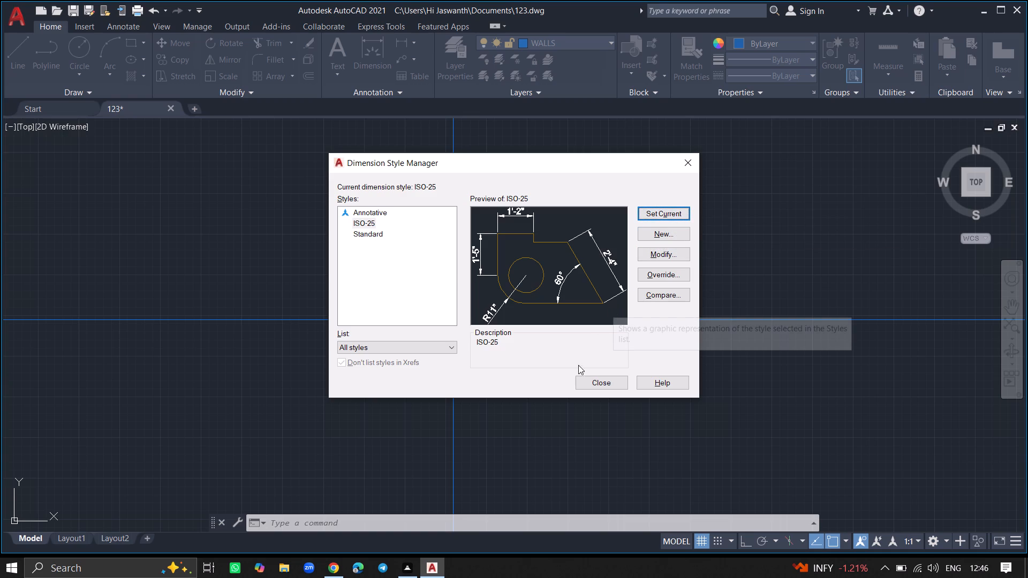
{"action": "left_click", "coordinate": [577, 379]}
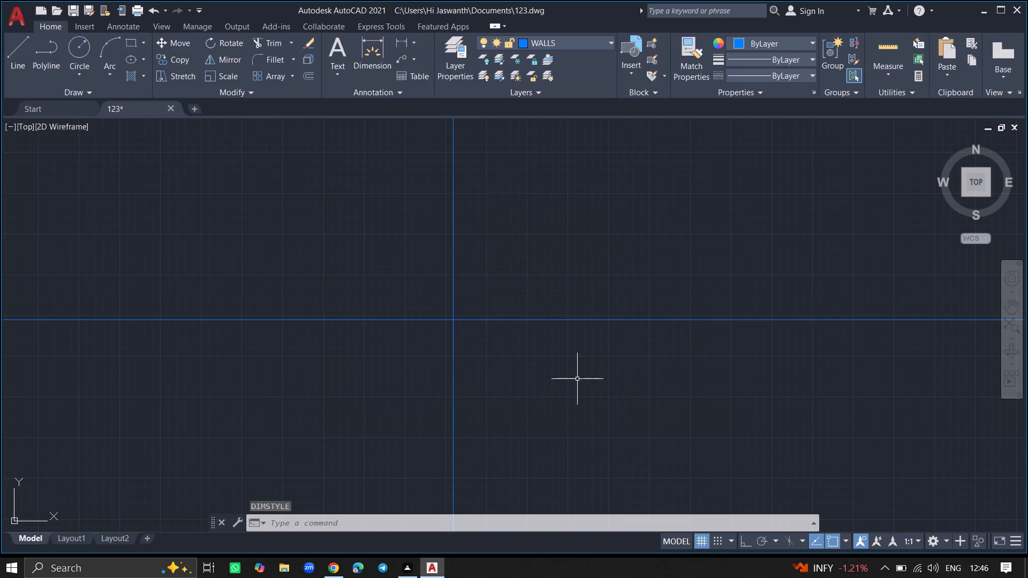
Offset the vertical construction line 9" to its left and the horizontal construction line 9" downward.
{"action": "type", "text": "OFFSET"}
{"action": "key", "text": "Return"}
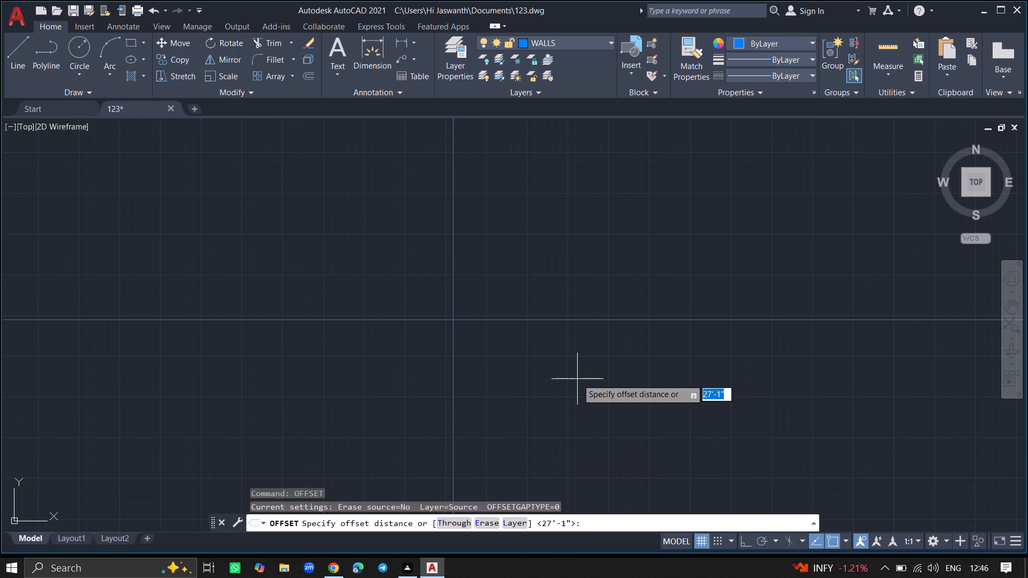
{"action": "key", "text": "9"}
{"action": "key", "text": "shift+quotedbl"}
{"action": "key", "text": "Return"}
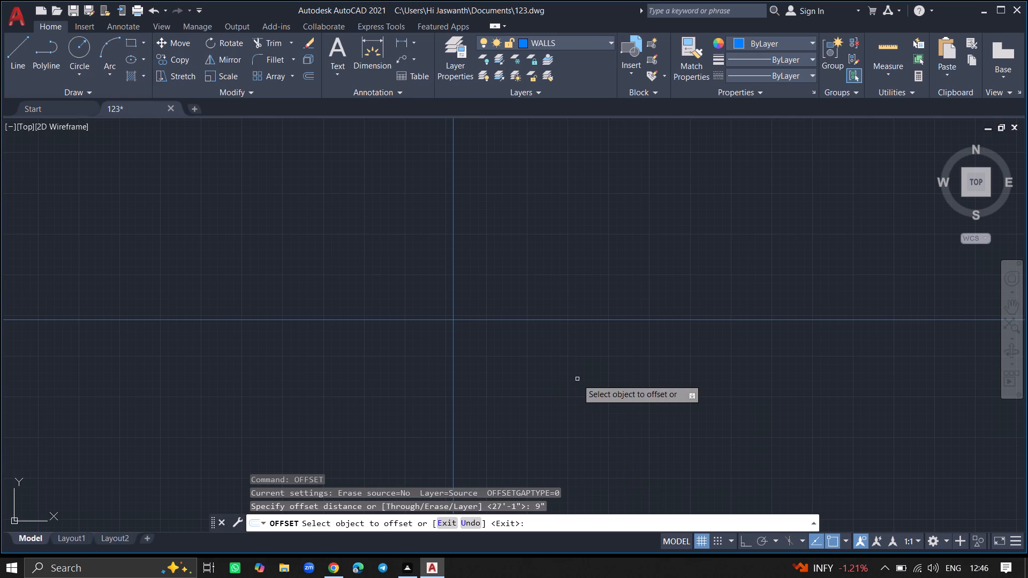
{"action": "left_click", "coordinate": [455, 302]}
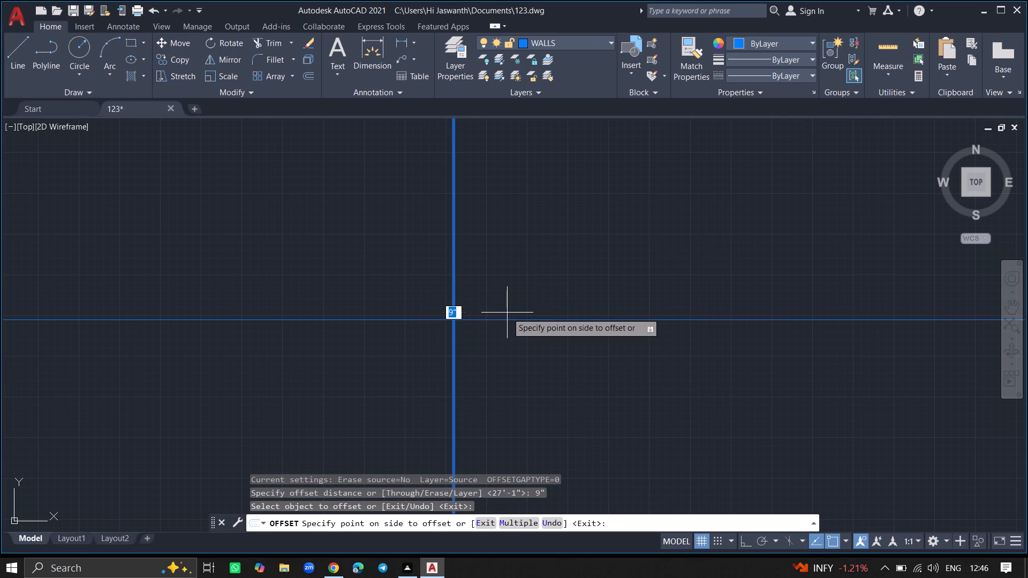
{"action": "scroll", "coordinate": [383, 323], "scroll_direction": "up", "scroll_amount": 4, "text": "ctrl"}
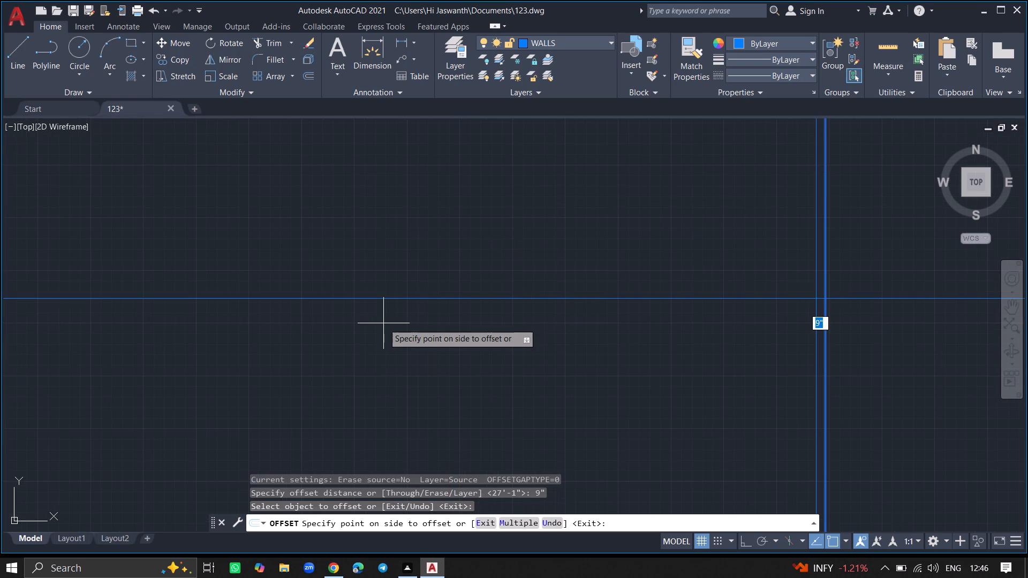
{"action": "left_click", "coordinate": [354, 331]}
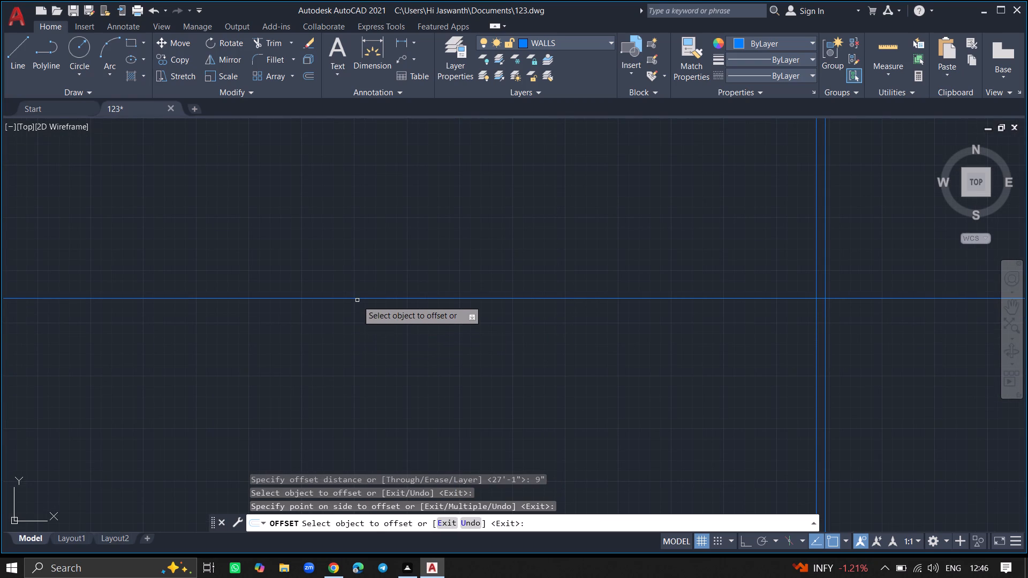
{"action": "left_click", "coordinate": [356, 297]}
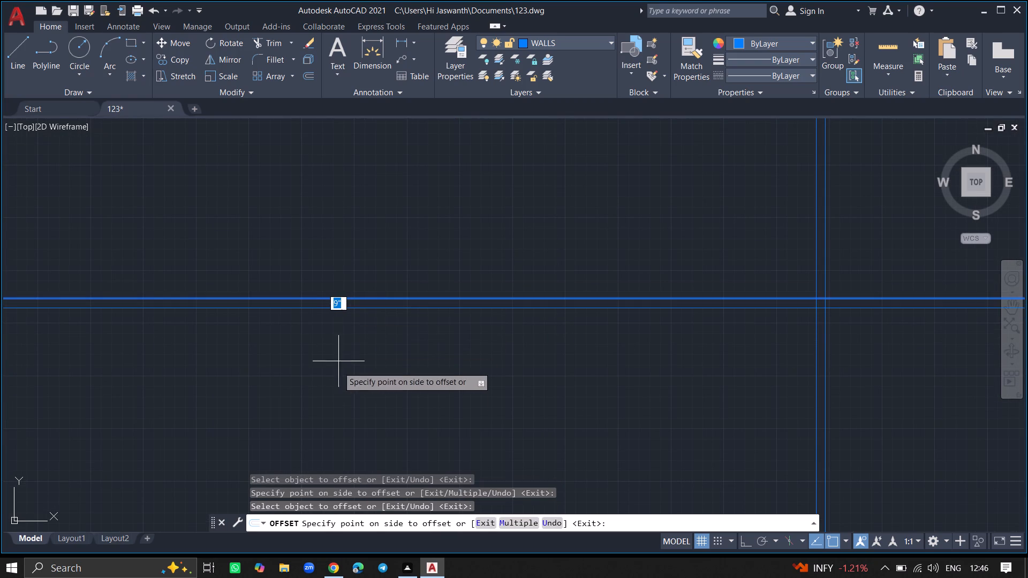
{"action": "left_click", "coordinate": [333, 389]}
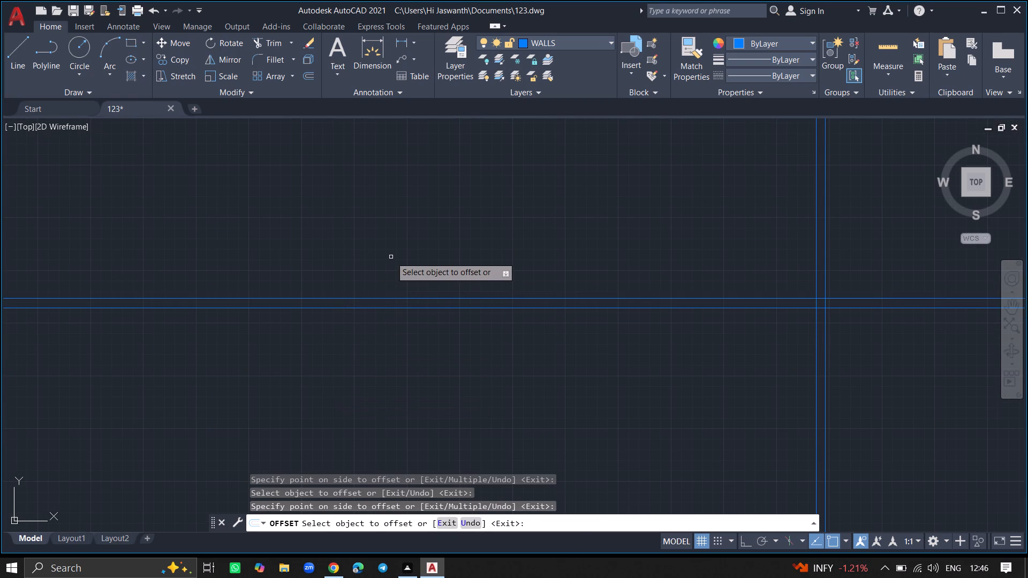
{"action": "key", "text": "Return"}
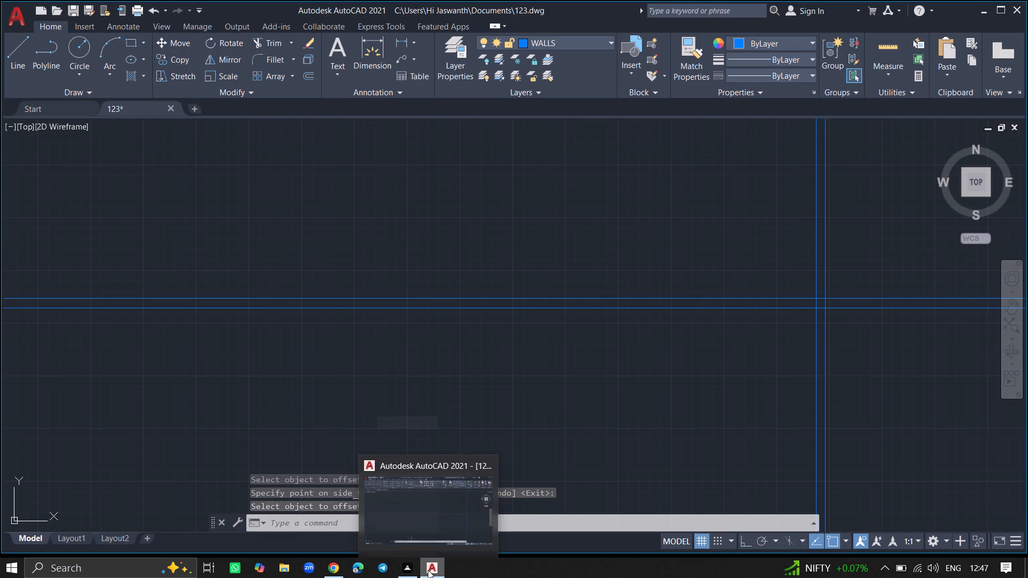
Trim both vertical lines above the horizontal pair and both horizontal lines right of the vertical pair to form the wall's outer corner.
{"action": "scroll", "coordinate": [562, 442], "scroll_direction": "down", "scroll_amount": 2, "text": "ctrl"}
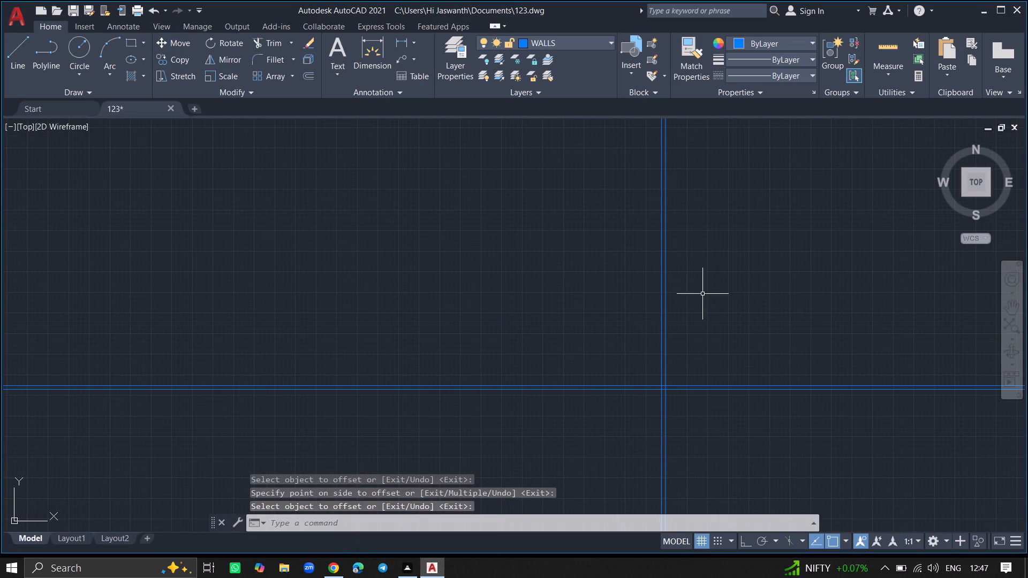
{"action": "type", "text": "TRIM"}
{"action": "key", "text": "Return"}
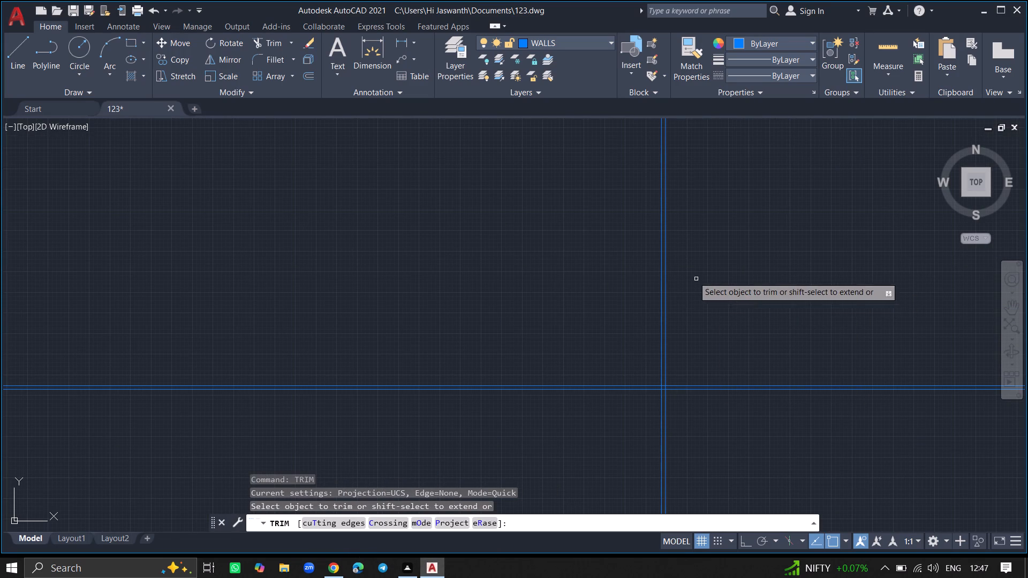
{"action": "left_click", "coordinate": [662, 268]}
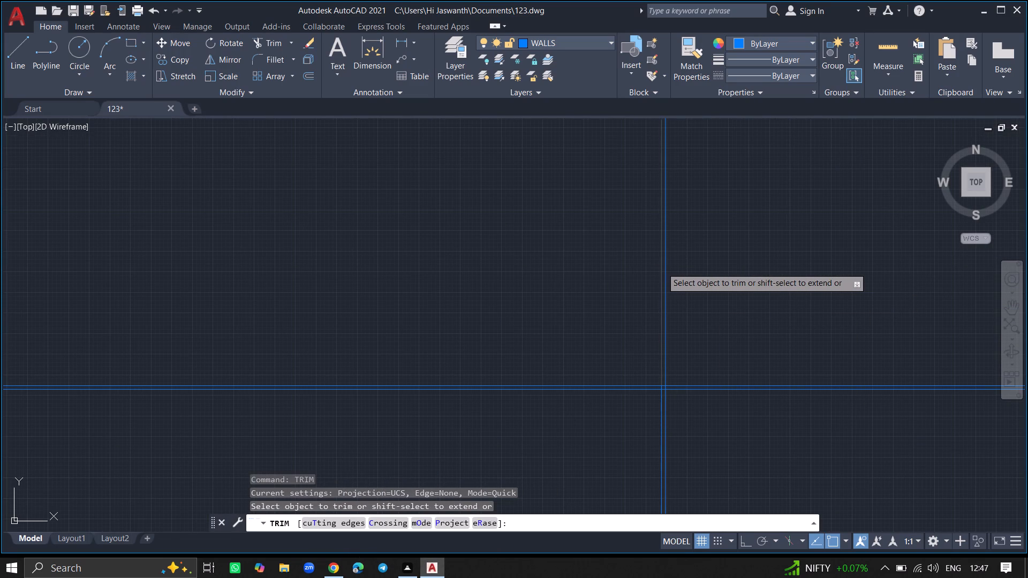
{"action": "left_click", "coordinate": [664, 267]}
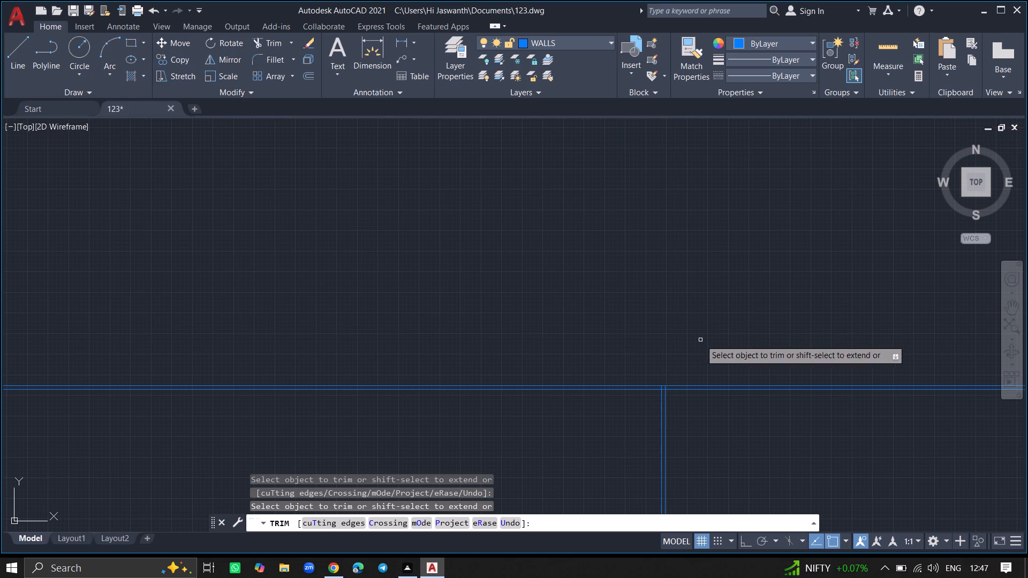
{"action": "scroll", "coordinate": [724, 436], "scroll_direction": "up", "scroll_amount": 4, "text": "ctrl"}
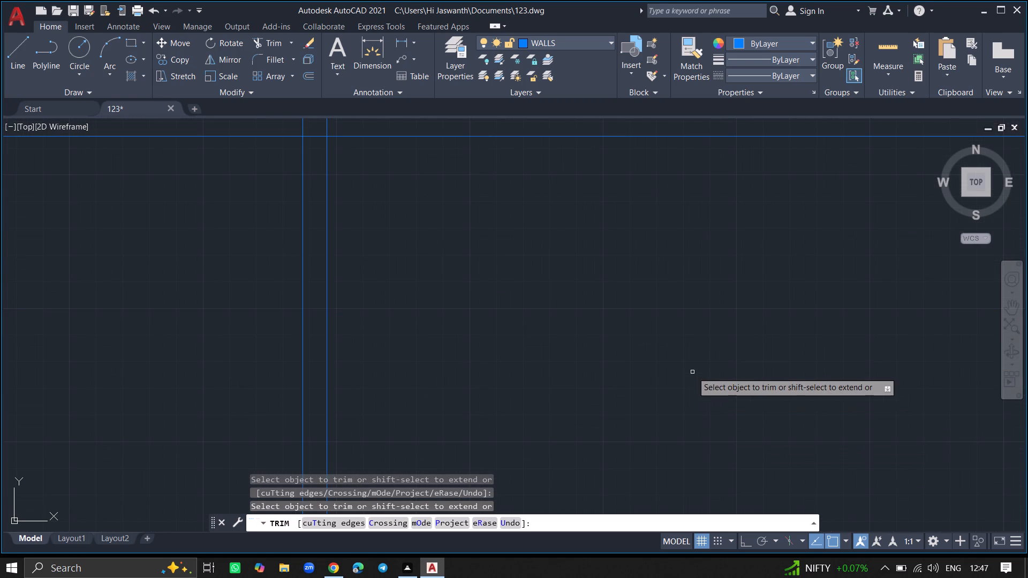
{"action": "scroll", "coordinate": [692, 372], "scroll_direction": "down", "scroll_amount": 1, "text": "ctrl"}
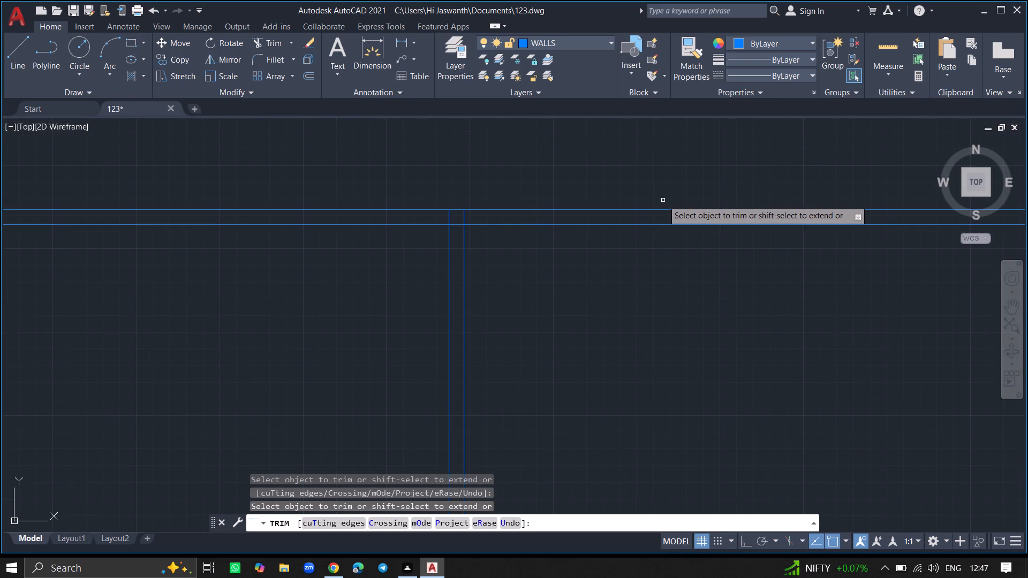
{"action": "left_click", "coordinate": [663, 209]}
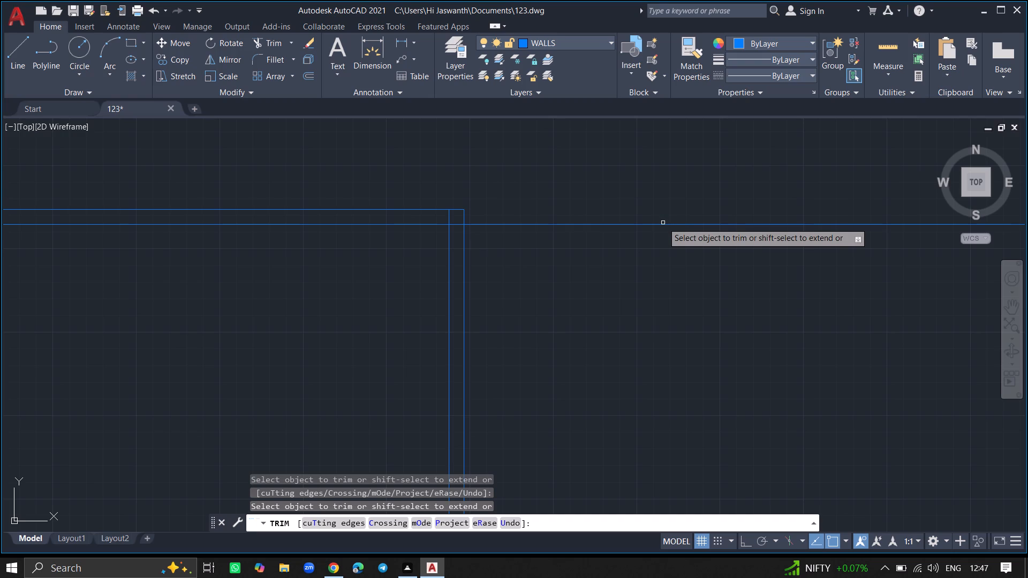
{"action": "left_click", "coordinate": [663, 224]}
{"action": "key", "text": "Return"}
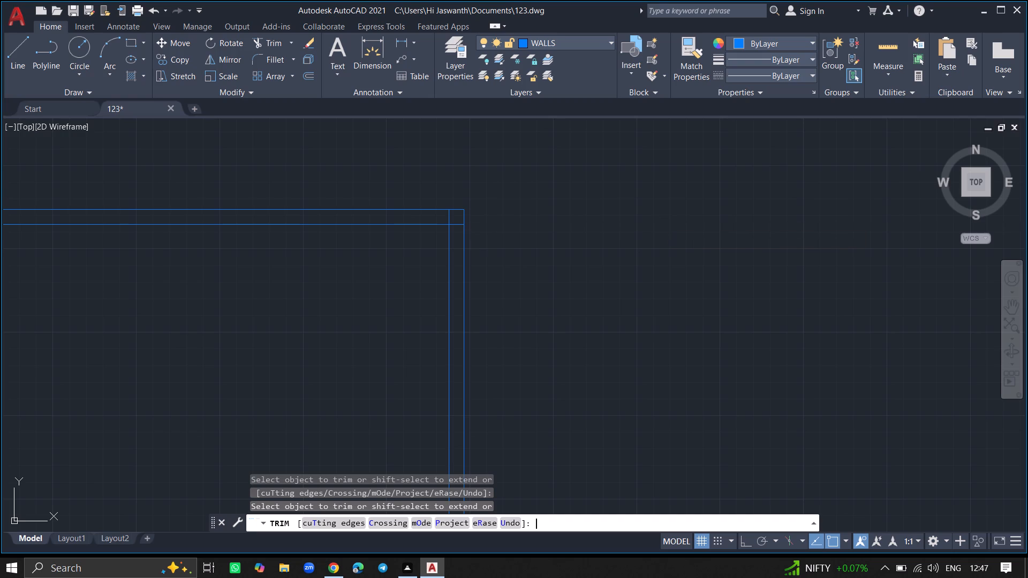
Offset the inner line of the vertical wall 8'10" to the left, into the building.
{"action": "scroll", "coordinate": [663, 224], "scroll_direction": "down", "scroll_amount": 7, "text": "ctrl"}
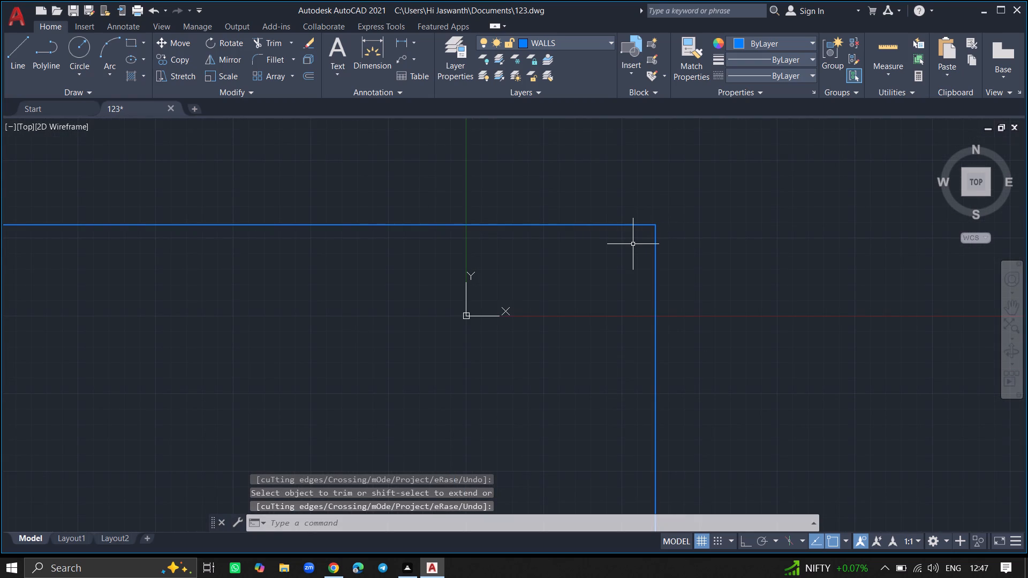
{"action": "scroll", "coordinate": [633, 247], "scroll_direction": "up", "scroll_amount": 2, "text": "ctrl"}
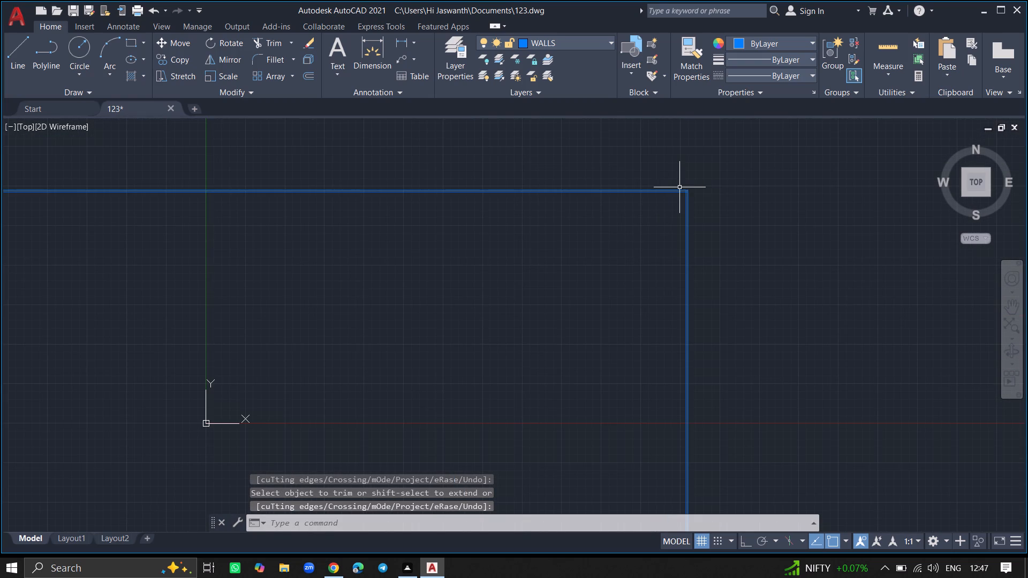
{"action": "scroll", "coordinate": [679, 187], "scroll_direction": "up", "scroll_amount": 3, "text": "ctrl"}
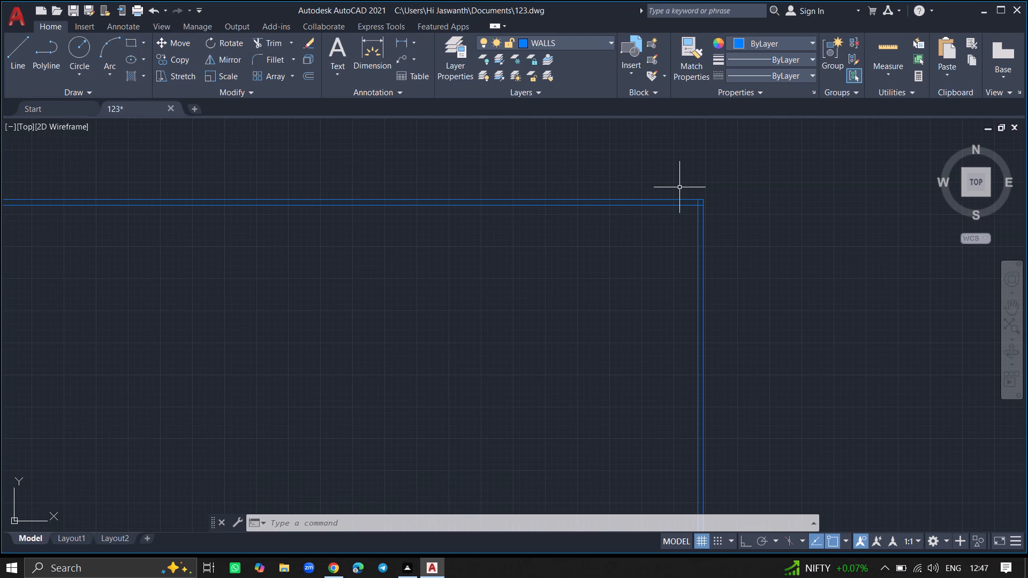
{"action": "key", "text": "o"}
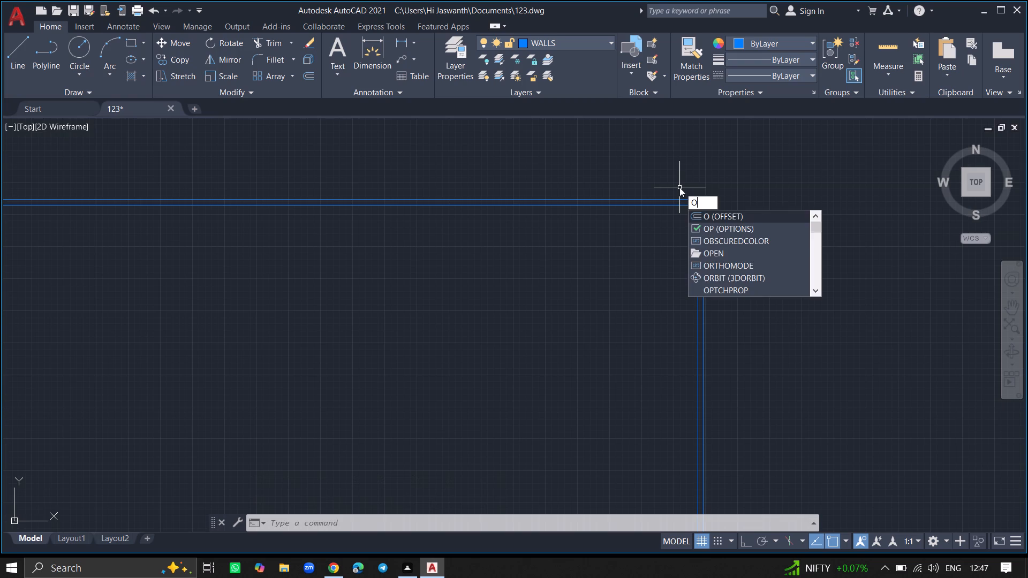
{"action": "type", "text": "FFSET"}
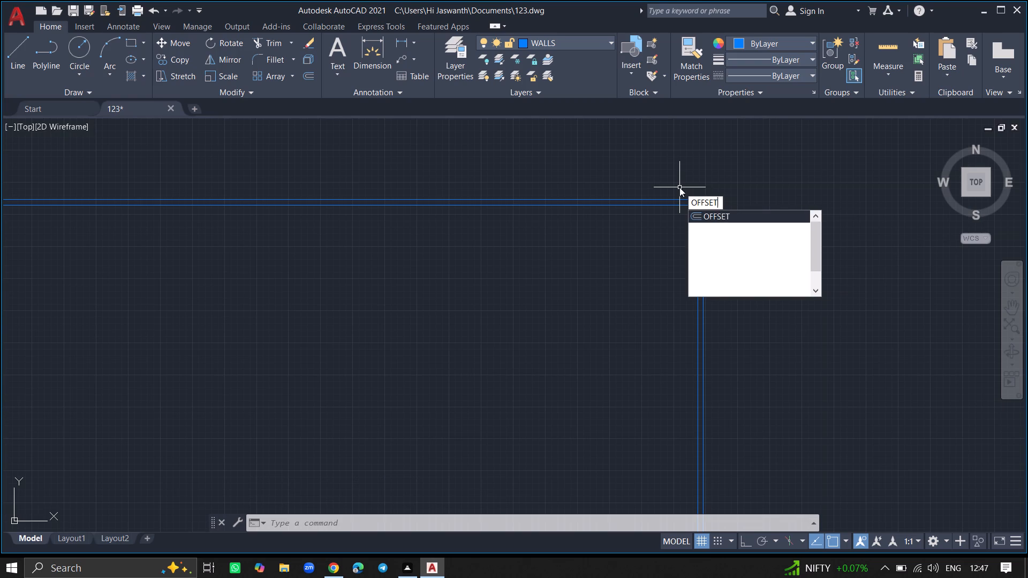
{"action": "key", "text": "Return"}
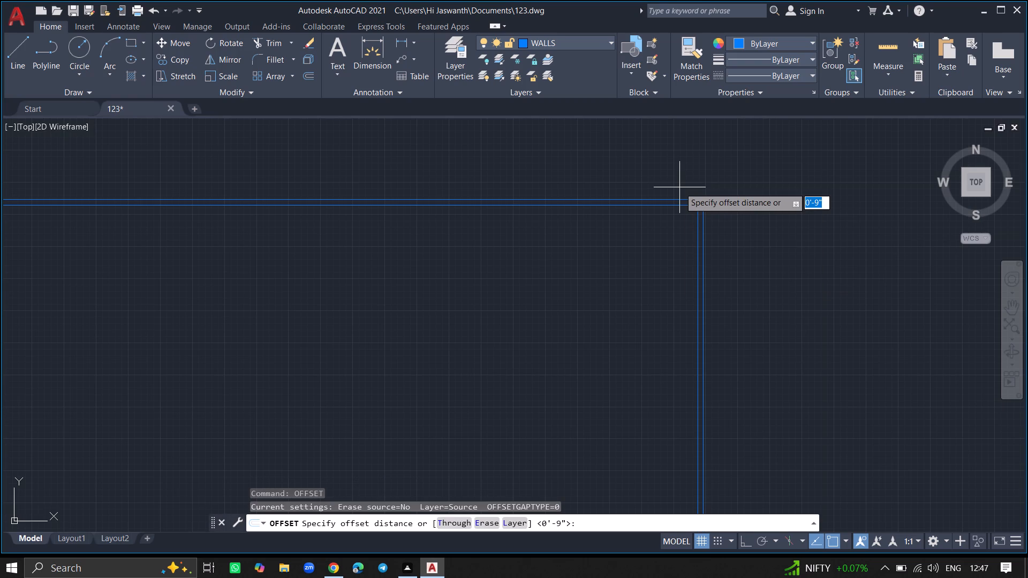
{"action": "type", "text": "8'"}
{"action": "type", "text": "10"}
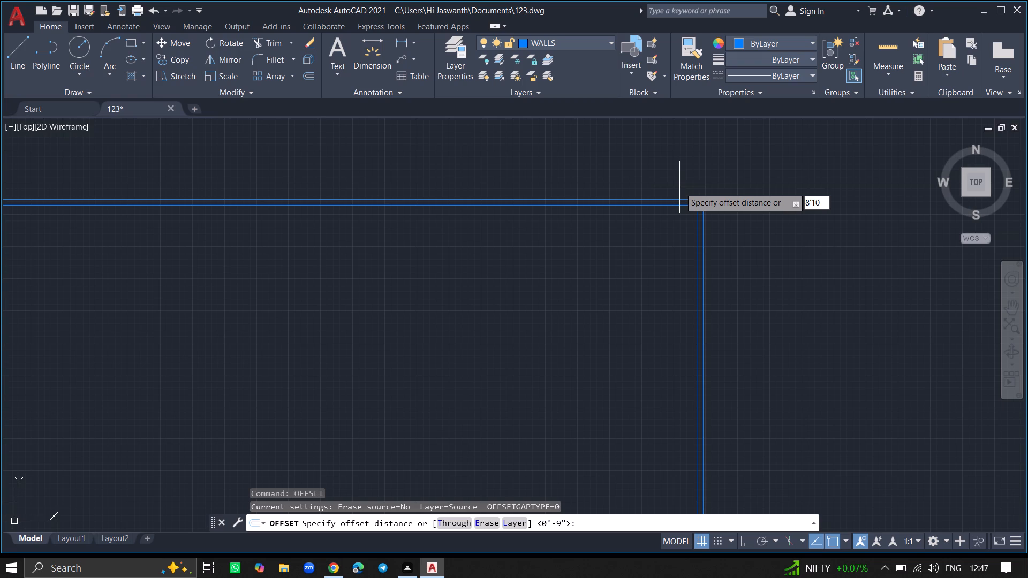
{"action": "key", "text": "shift+quotedbl"}
{"action": "key", "text": "Return"}
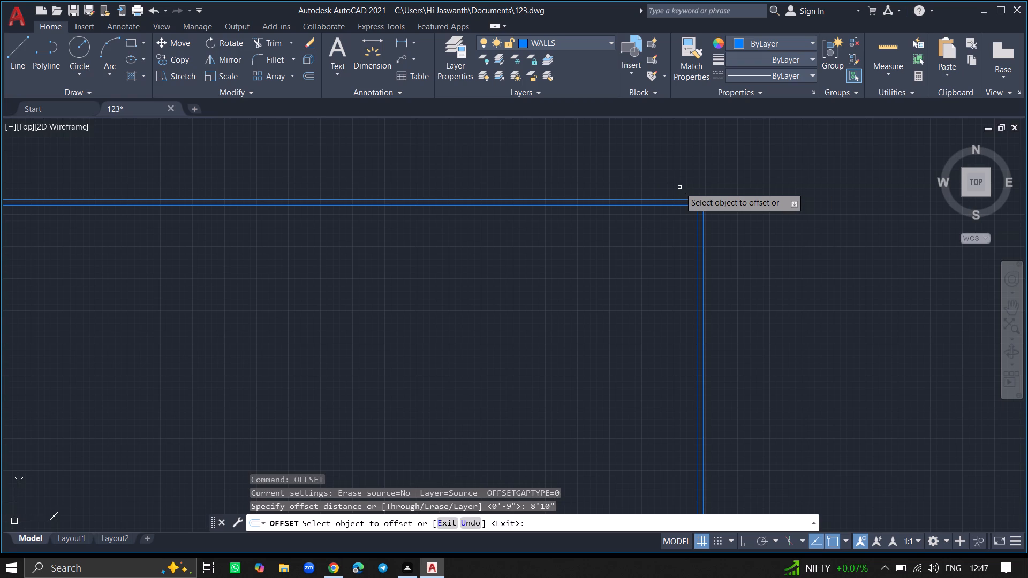
{"action": "left_click", "coordinate": [699, 223]}
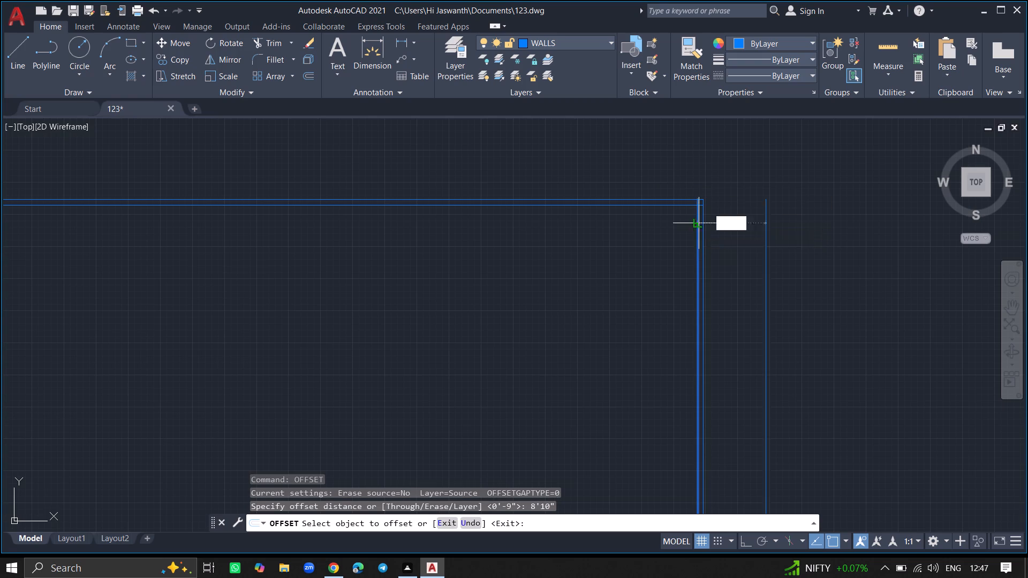
{"action": "left_click", "coordinate": [602, 244]}
{"action": "key", "text": "Return"}
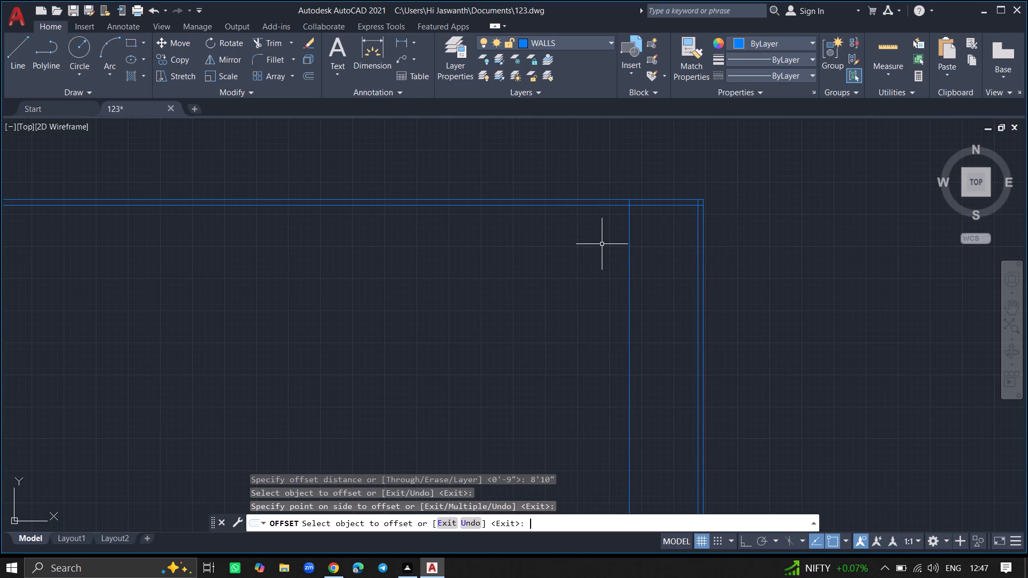
Offset the vertical line drawn 8'10" inside the side wall by 9" to the left to give the inner wall its thickness.
{"action": "scroll", "coordinate": [631, 241], "scroll_direction": "up", "scroll_amount": 2, "text": "ctrl"}
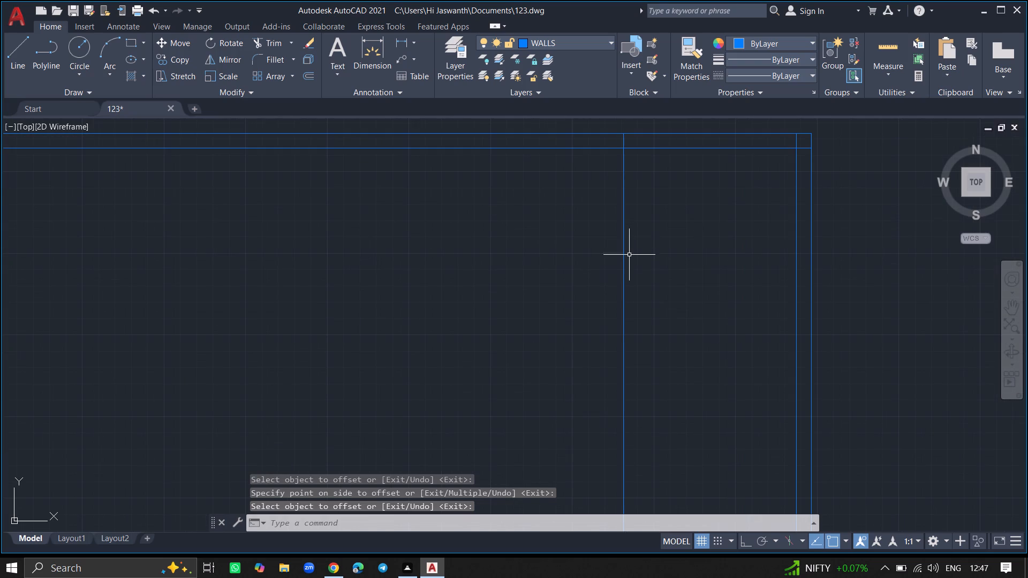
{"action": "type", "text": "OFFSET"}
{"action": "key", "text": "Return"}
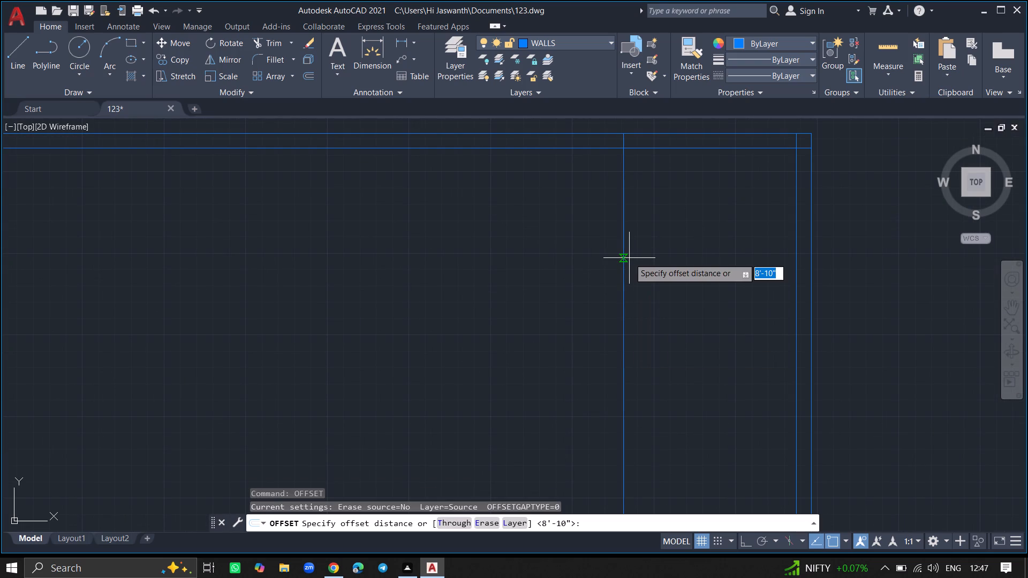
{"action": "key", "text": "9"}
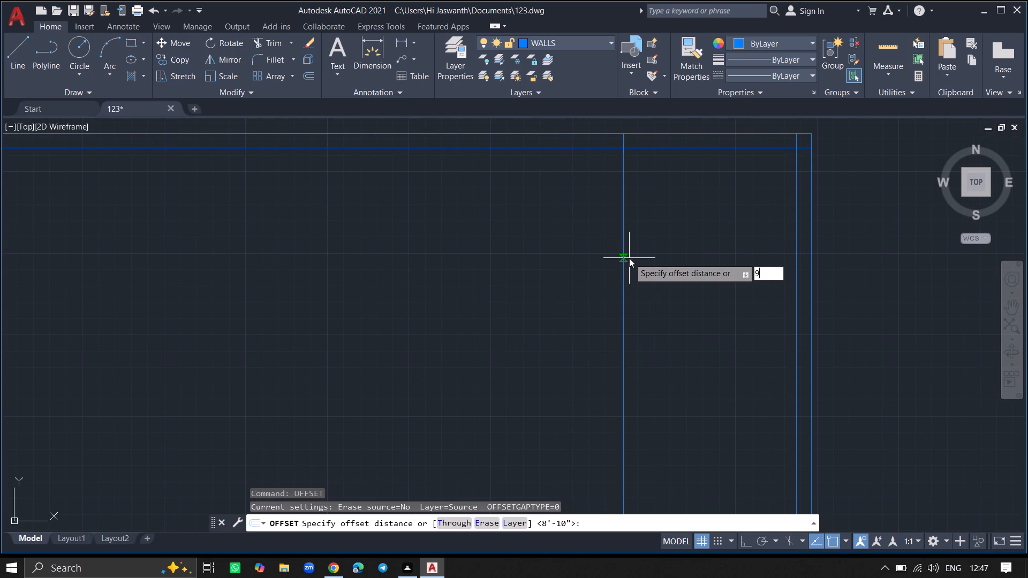
{"action": "key", "text": "shift+quotedbl"}
{"action": "key", "text": "Return"}
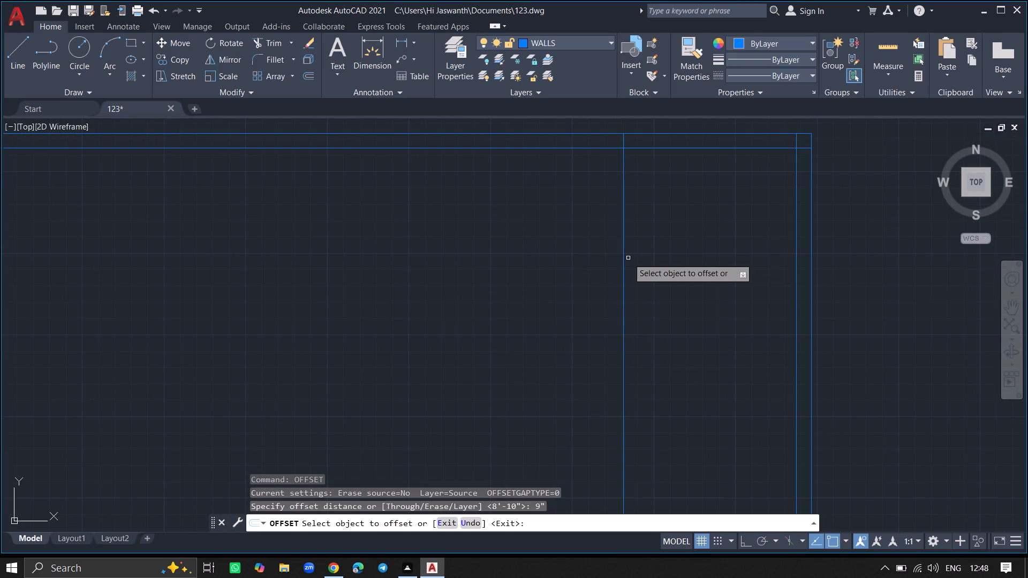
{"action": "left_click", "coordinate": [624, 258]}
{"action": "left_click", "coordinate": [596, 258]}
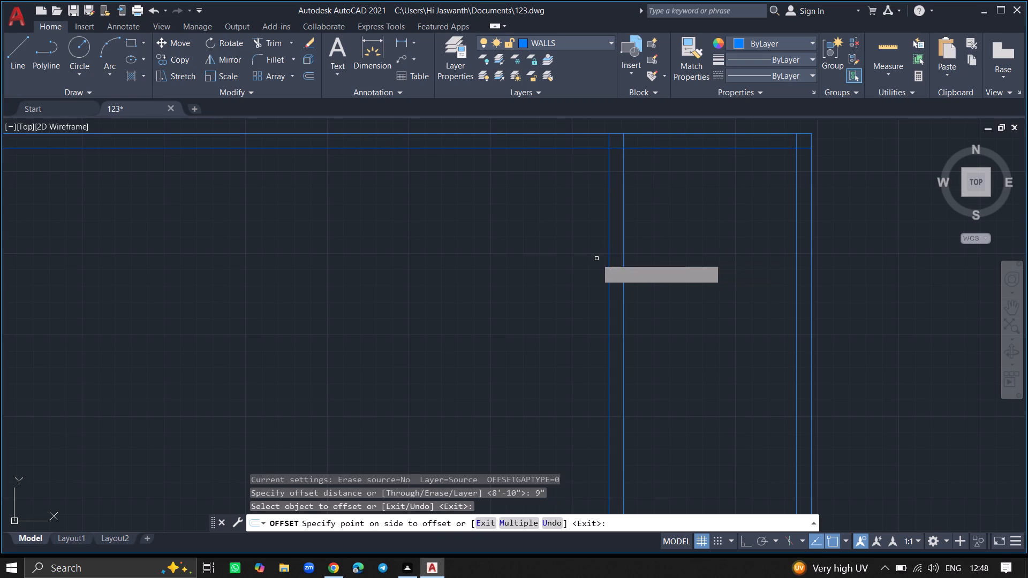
{"action": "key", "text": "Return"}
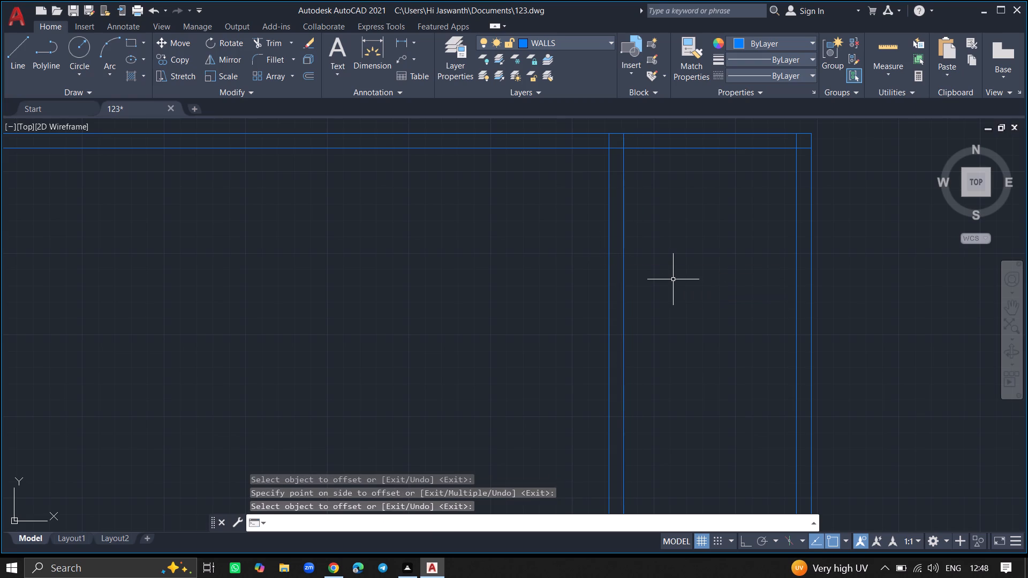
Offset the lower line of the top horizontal wall 8' downward.
{"action": "type", "text": "OFFSET"}
{"action": "key", "text": "Return"}
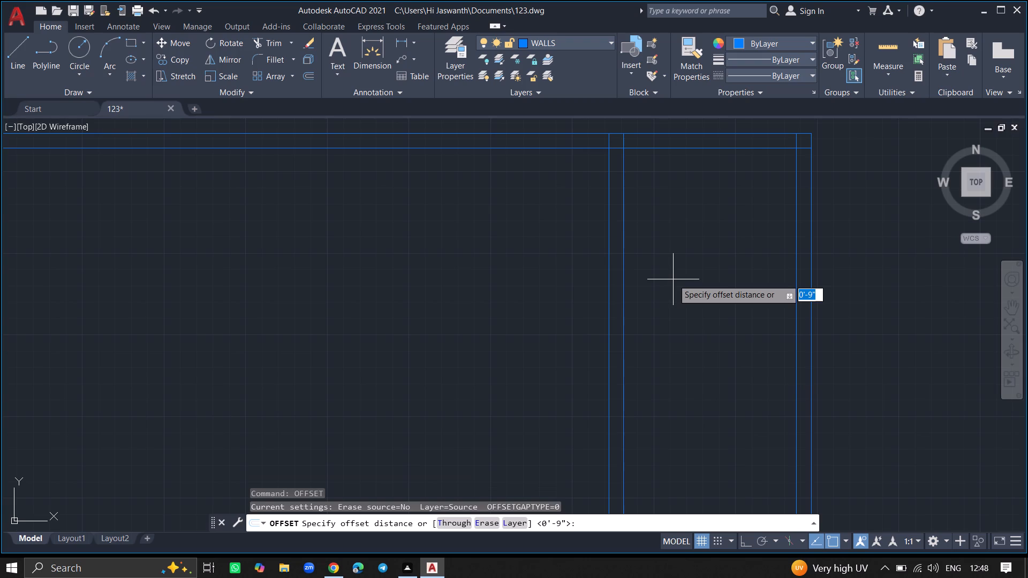
{"action": "type", "text": "8'"}
{"action": "key", "text": "Return"}
{"action": "left_click", "coordinate": [690, 146]}
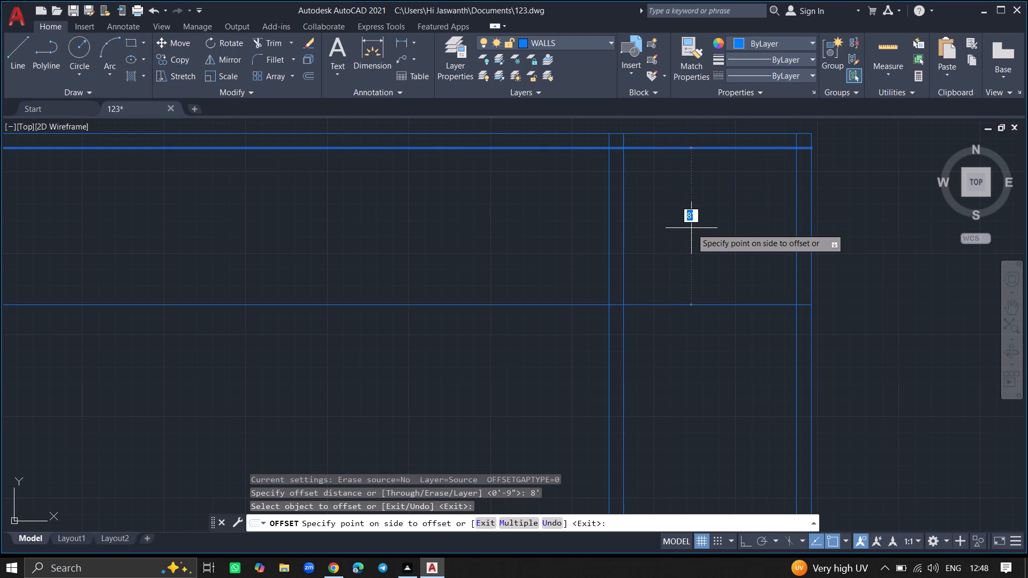
{"action": "left_click", "coordinate": [691, 228]}
{"action": "key", "text": "Return"}
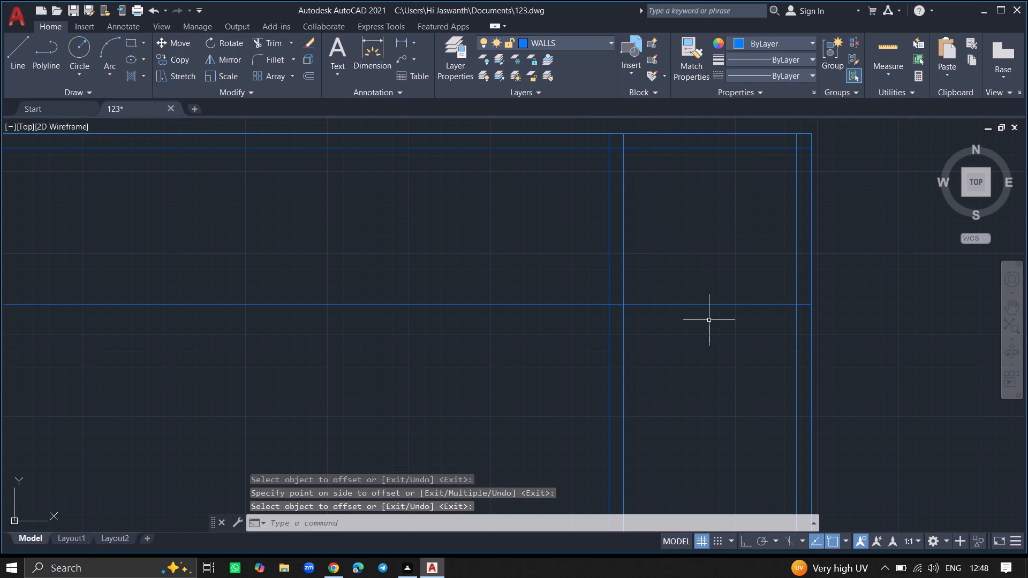
Offset the new horizontal line 9" downward to form the second face of the cross wall.
{"action": "type", "text": "OFFSET"}
{"action": "key", "text": "Return"}
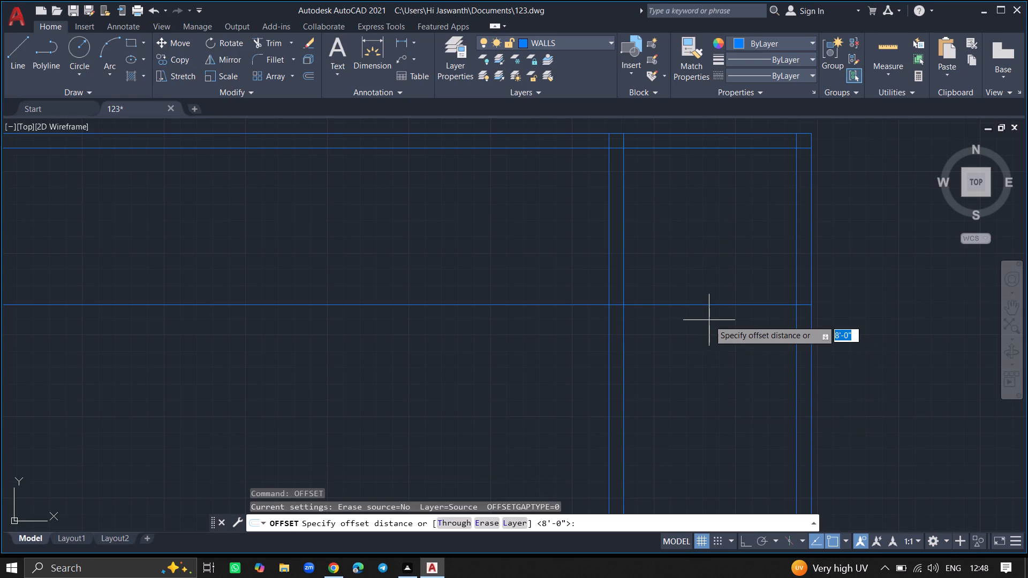
{"action": "key", "text": "9"}
{"action": "key", "text": "shift+quotedbl"}
{"action": "key", "text": "Return"}
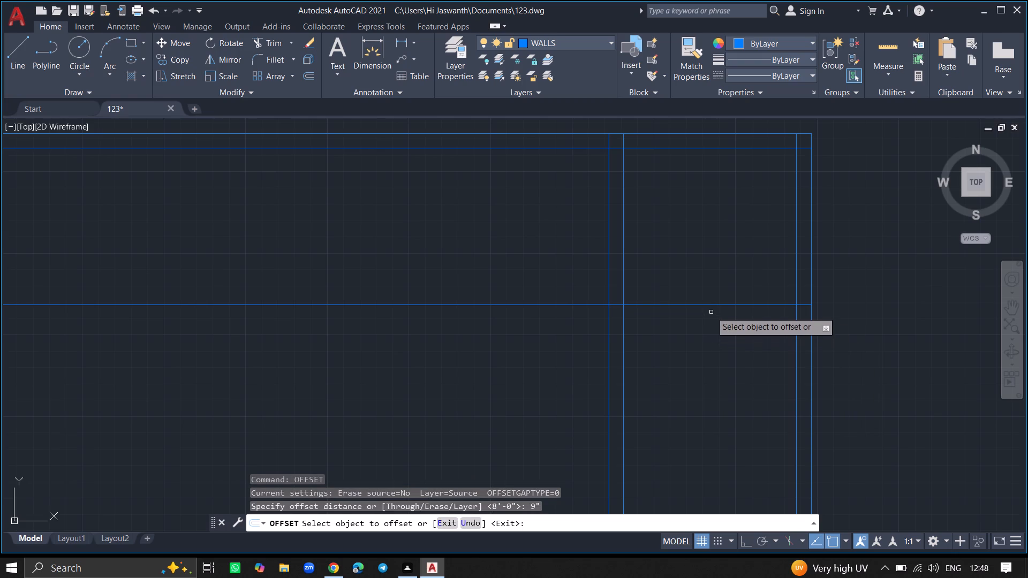
{"action": "left_click", "coordinate": [707, 306]}
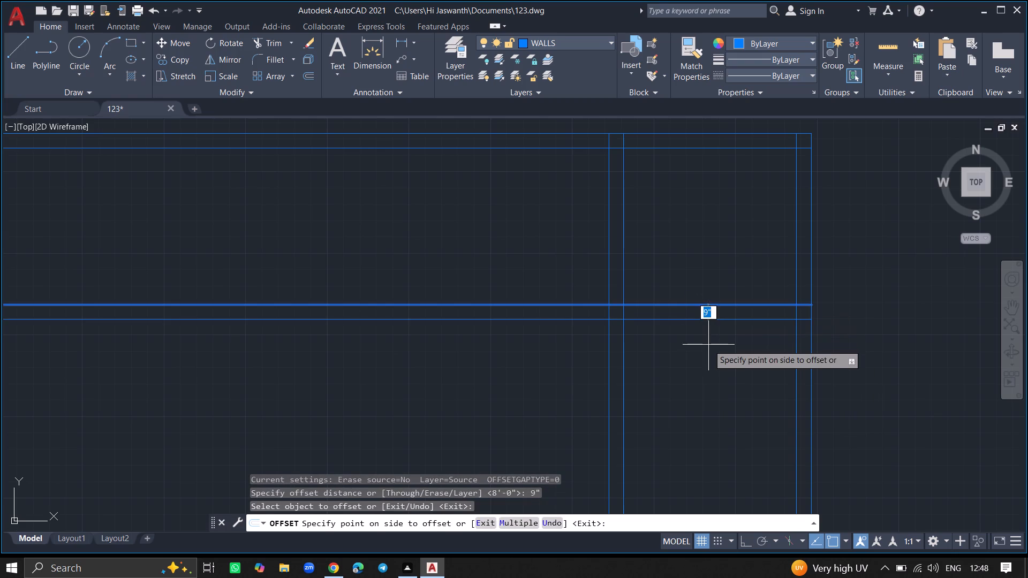
{"action": "left_click", "coordinate": [708, 345]}
{"action": "key", "text": "Return"}
Trim both cross-wall lines where they extend left of the inner vertical wall.
{"action": "scroll", "coordinate": [708, 345], "scroll_direction": "down", "scroll_amount": 2, "text": "ctrl"}
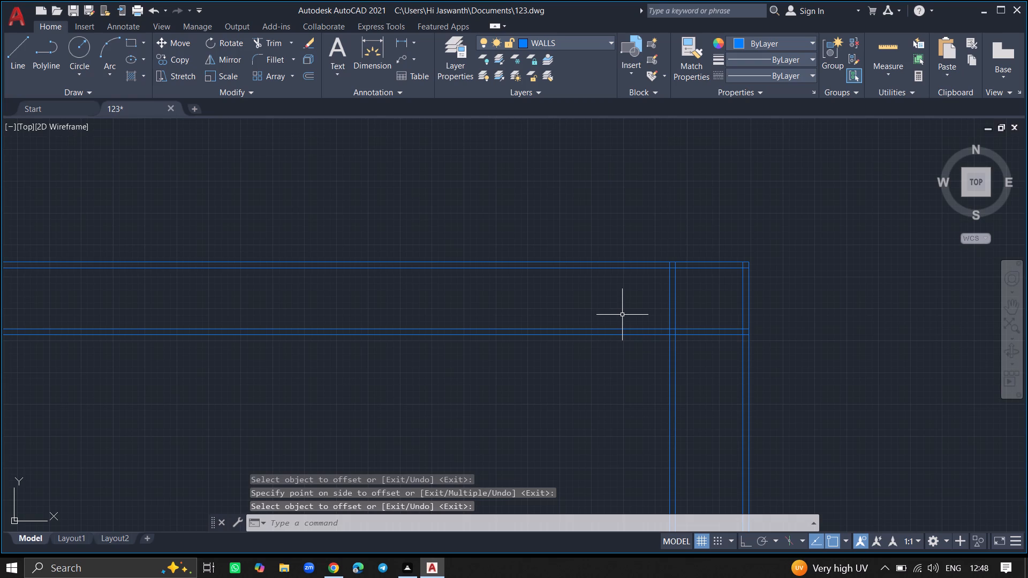
{"action": "scroll", "coordinate": [622, 315], "scroll_direction": "up", "scroll_amount": 3, "text": "ctrl"}
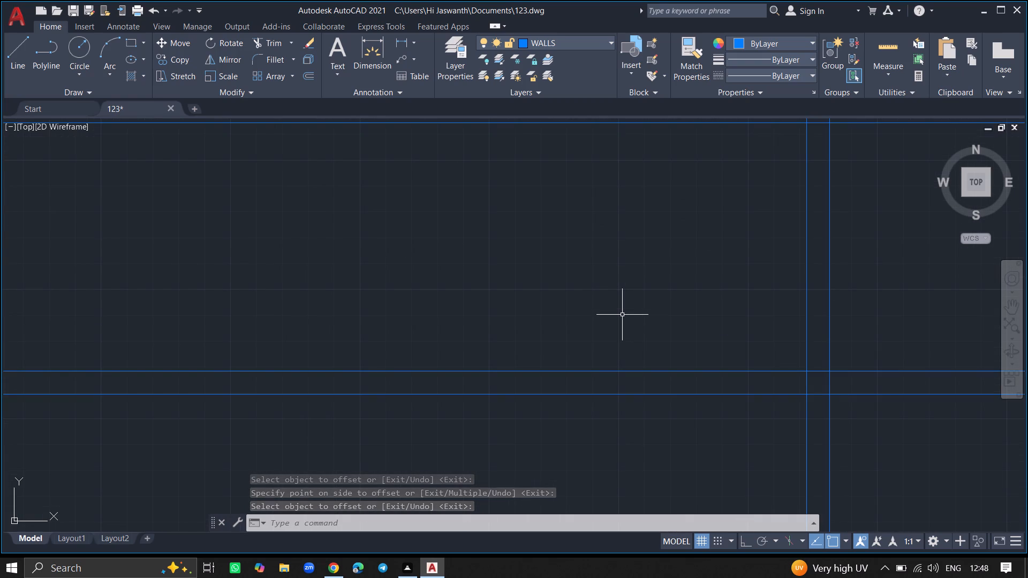
{"action": "type", "text": "TRIM"}
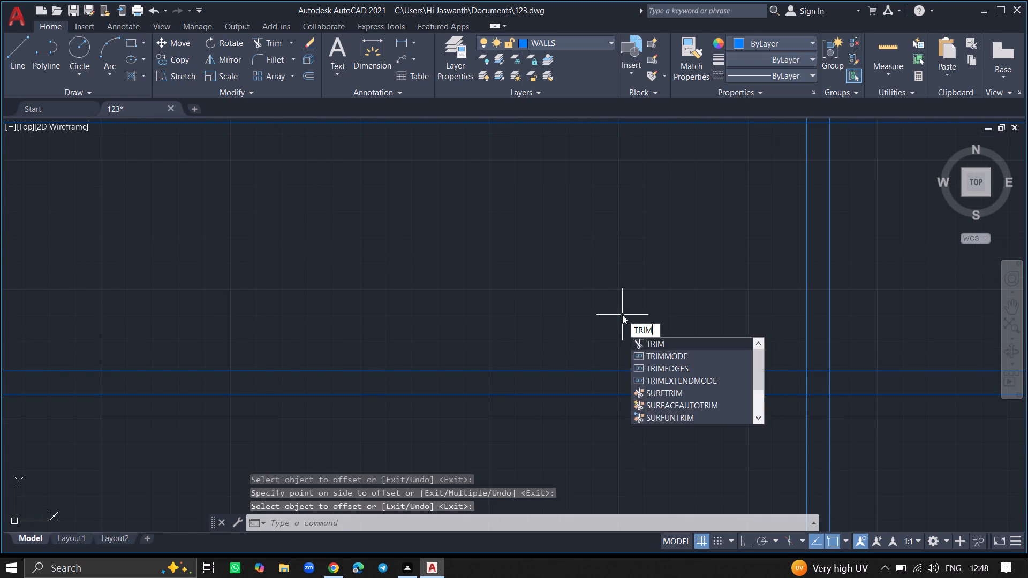
{"action": "key", "text": "Return"}
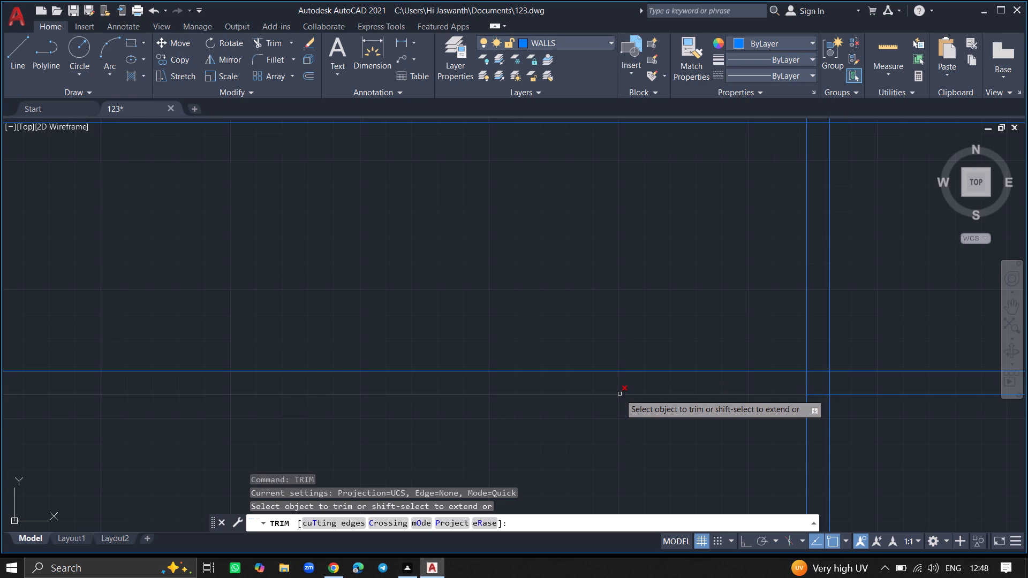
{"action": "left_click", "coordinate": [619, 394]}
{"action": "left_click", "coordinate": [613, 371]}
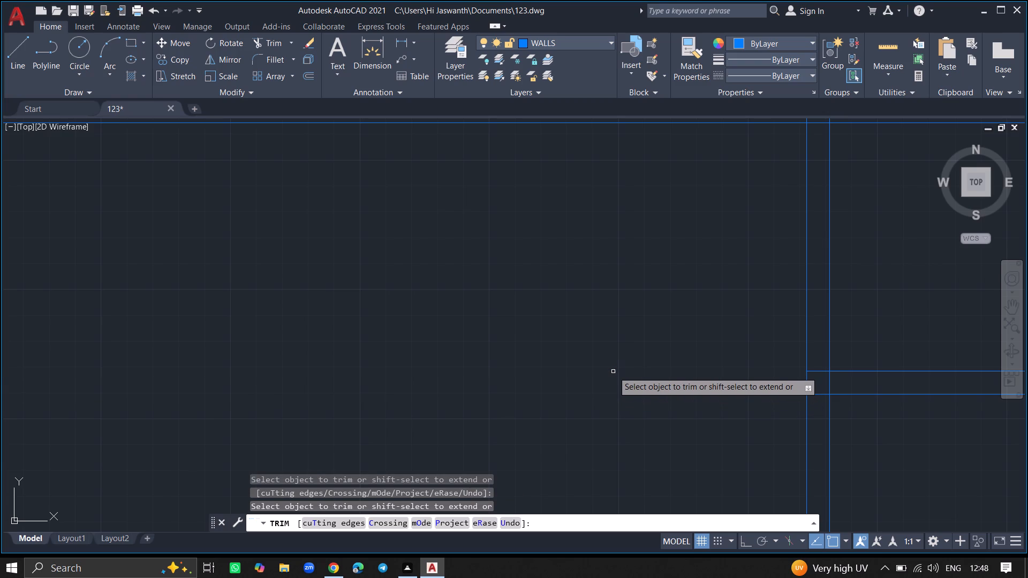
{"action": "key", "text": "Return"}
Offset the lower line of the cross wall 5'5" downward.
{"action": "scroll", "coordinate": [613, 371], "scroll_direction": "down", "scroll_amount": 1, "text": "ctrl"}
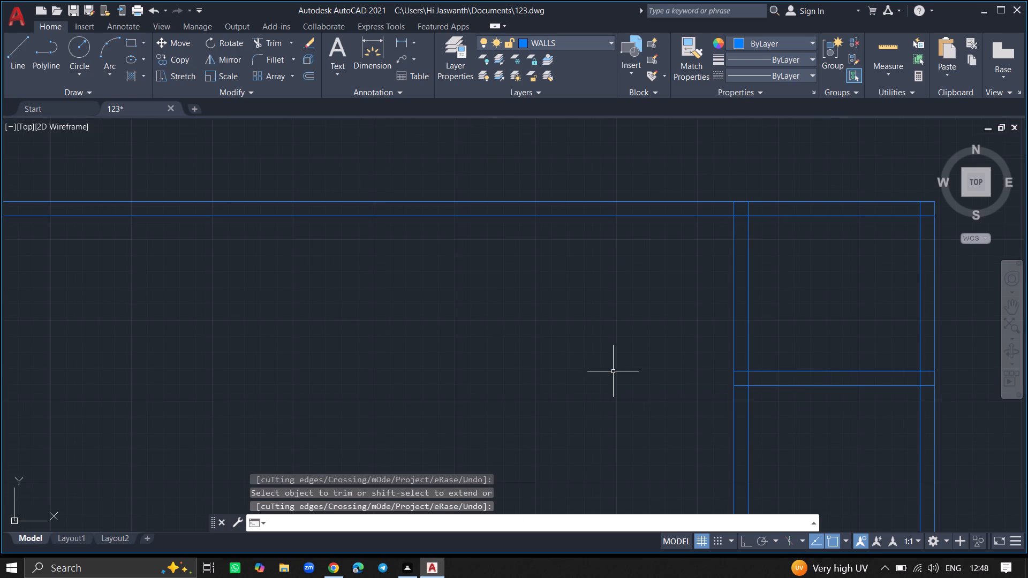
{"action": "scroll", "coordinate": [613, 371], "scroll_direction": "down", "scroll_amount": 2, "text": "ctrl"}
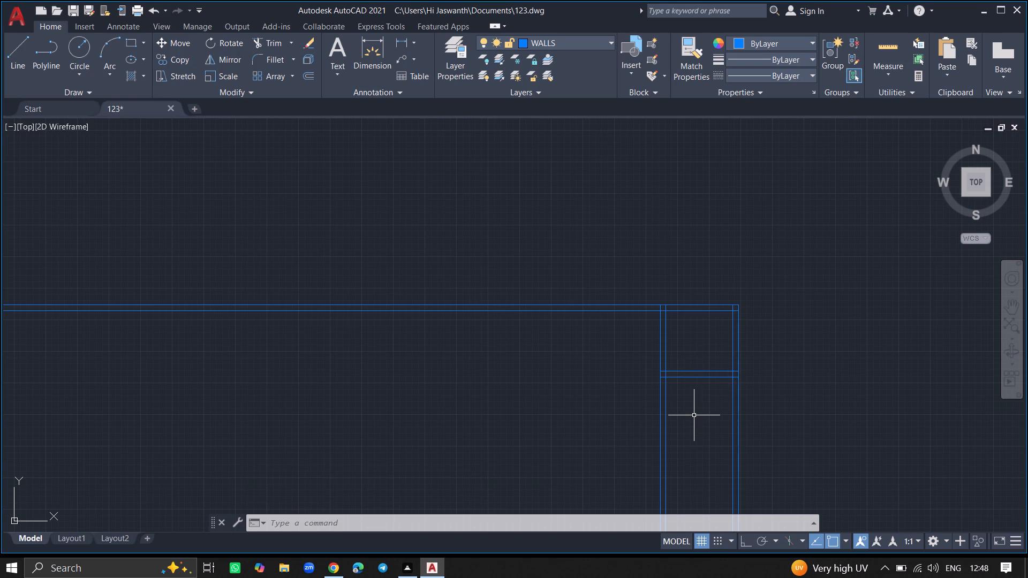
{"action": "scroll", "coordinate": [694, 424], "scroll_direction": "up", "scroll_amount": 1, "text": "ctrl"}
{"action": "key", "text": "o"}
{"action": "type", "text": "FFSET"}
{"action": "key", "text": "Return"}
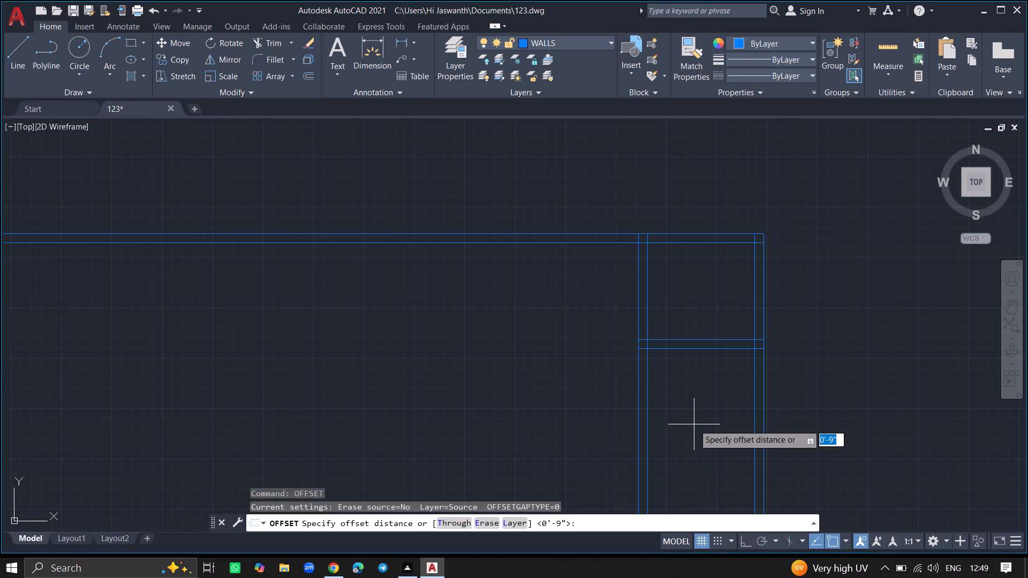
{"action": "scroll", "coordinate": [694, 424], "scroll_direction": "up", "scroll_amount": 2, "text": "ctrl"}
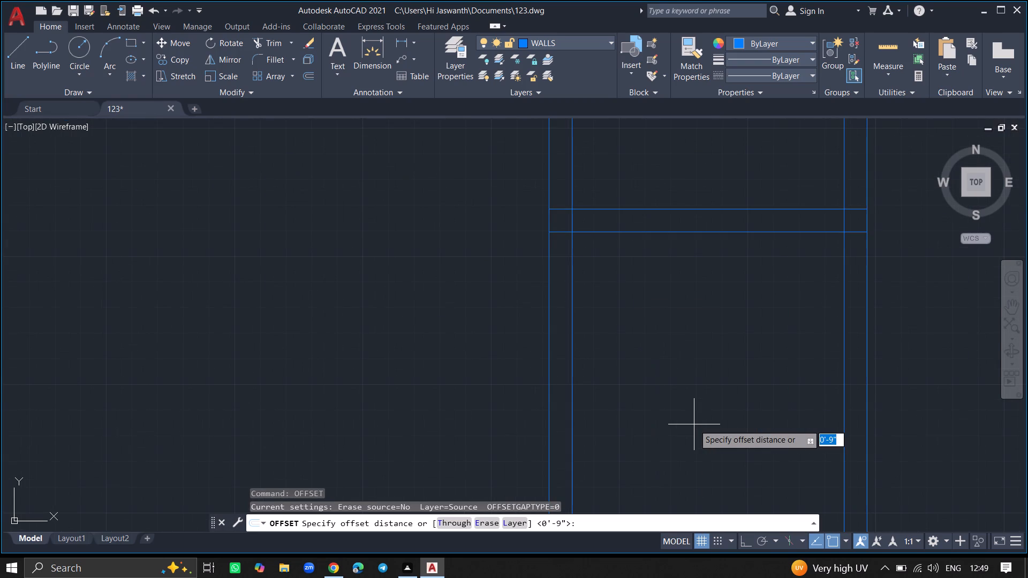
{"action": "key", "text": "5"}
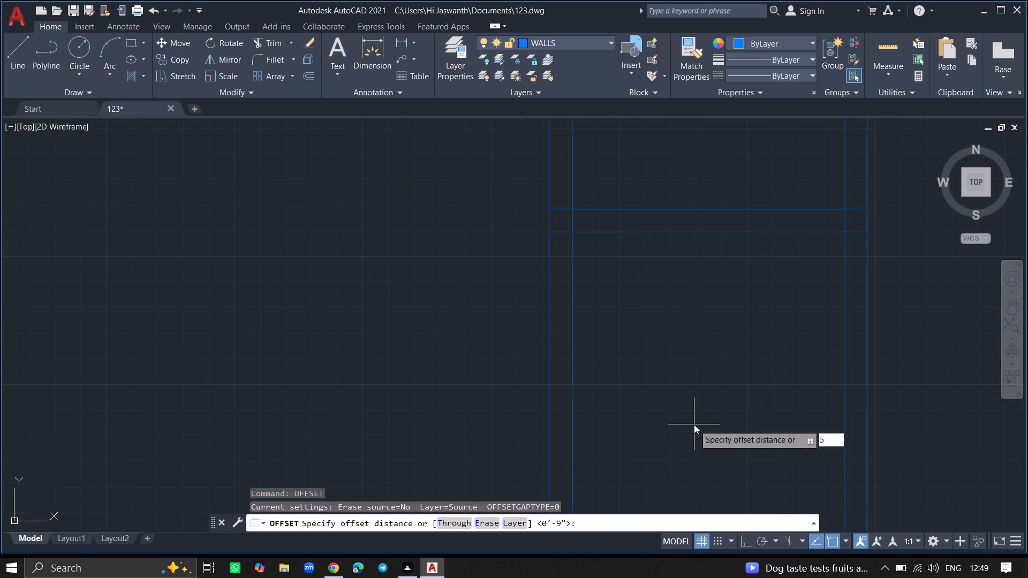
{"action": "key", "text": "apostrophe"}
{"action": "key", "text": "5"}
{"action": "key", "text": "shift+quotedbl"}
{"action": "key", "text": "Return"}
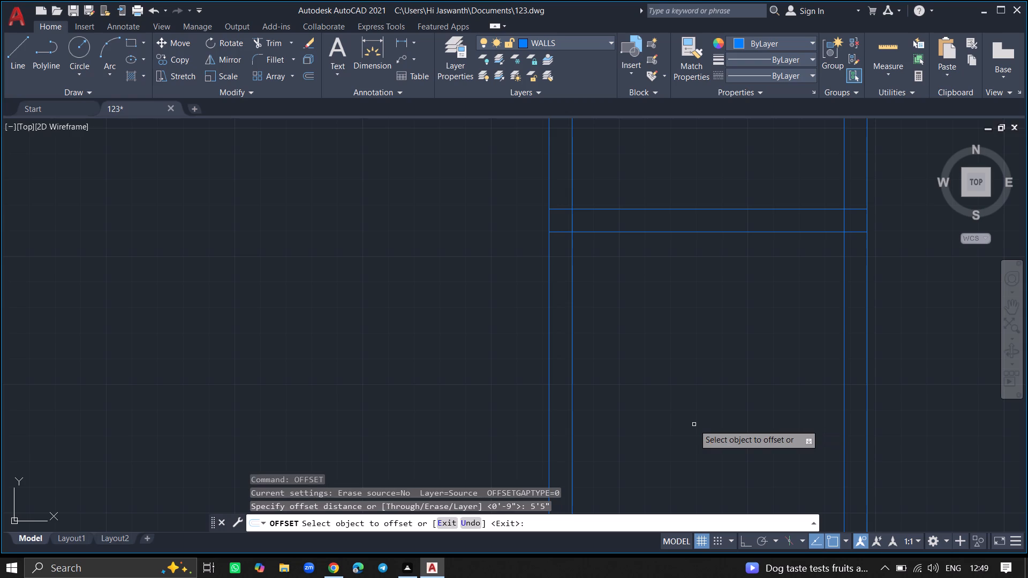
{"action": "left_click", "coordinate": [705, 233]}
{"action": "left_click", "coordinate": [697, 297]}
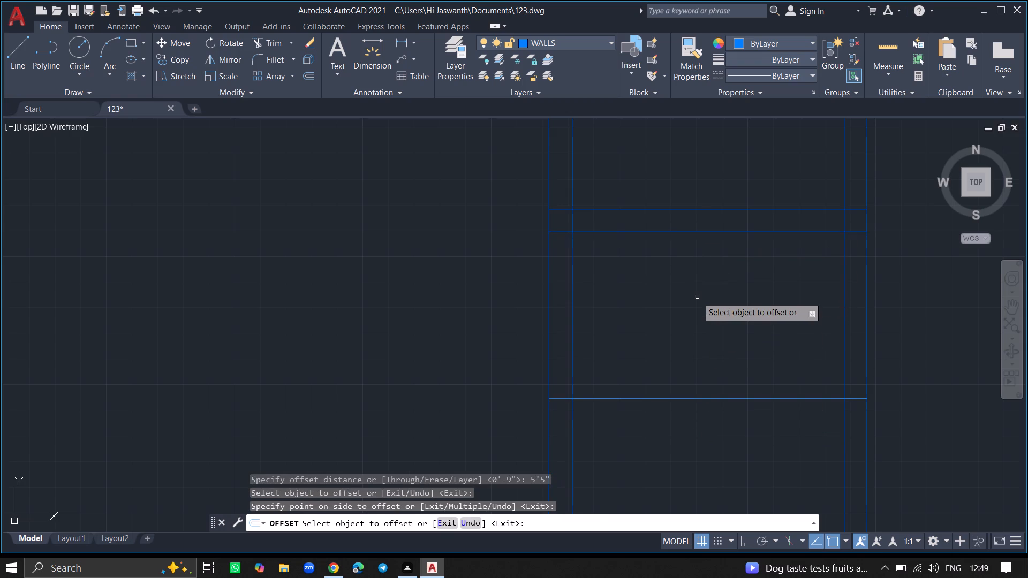
{"action": "key", "text": "Return"}
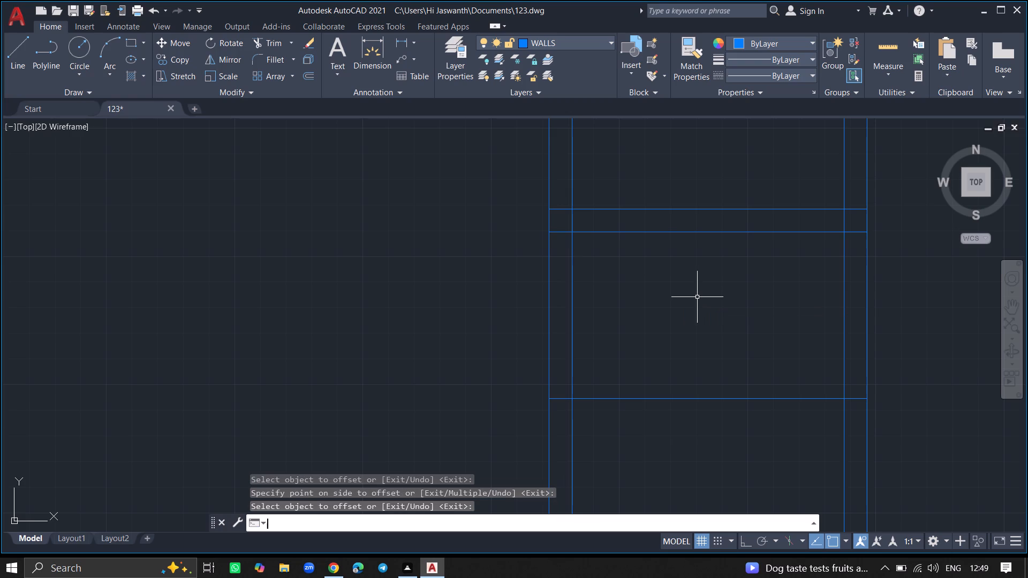
Offset the lowest horizontal line 9" downward to form the second cross wall between the vertical walls.
{"action": "key", "text": "o"}
{"action": "type", "text": "FFSET"}
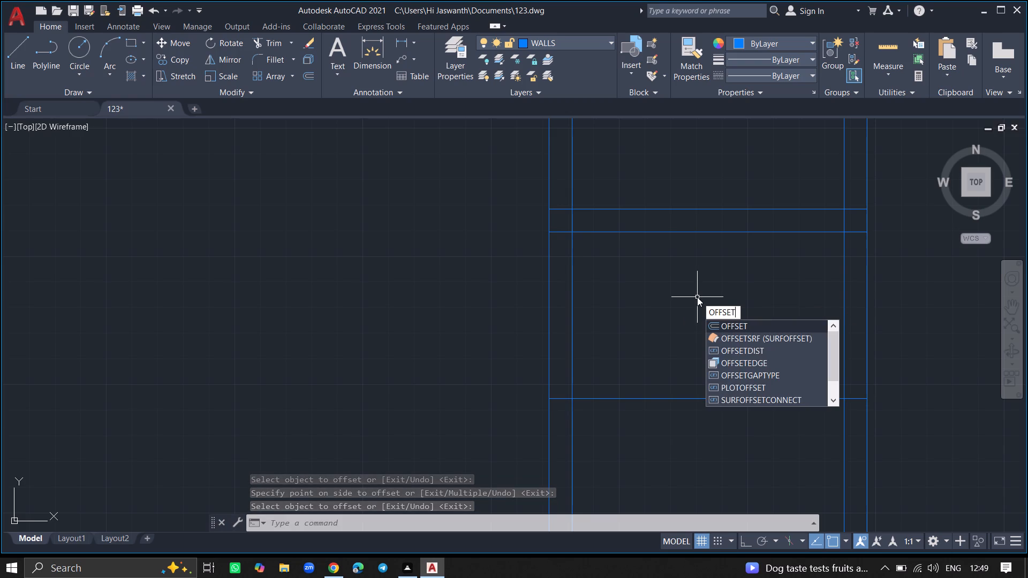
{"action": "key", "text": "Return"}
{"action": "key", "text": "9"}
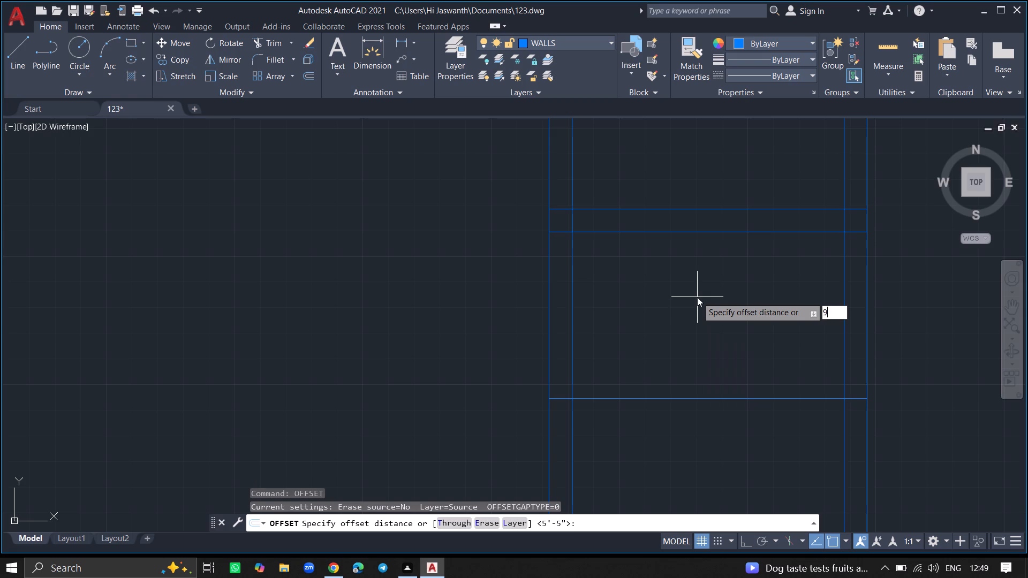
{"action": "key", "text": "shift+quotedbl"}
{"action": "key", "text": "Return"}
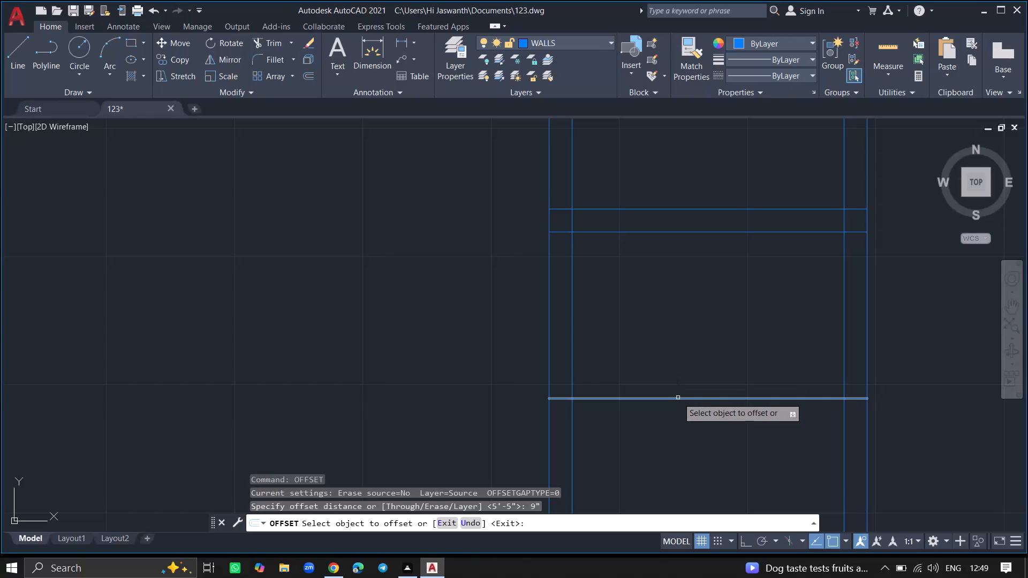
{"action": "left_click_drag", "start_coordinate": [678, 398], "coordinate": [675, 419]}
{"action": "left_click", "coordinate": [675, 419]}
{"action": "key", "text": "Return"}
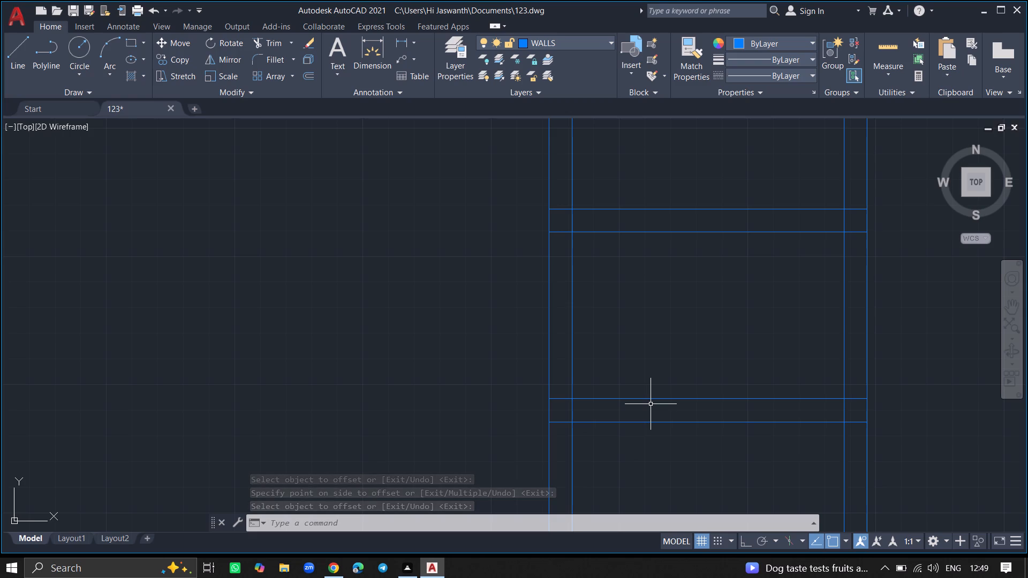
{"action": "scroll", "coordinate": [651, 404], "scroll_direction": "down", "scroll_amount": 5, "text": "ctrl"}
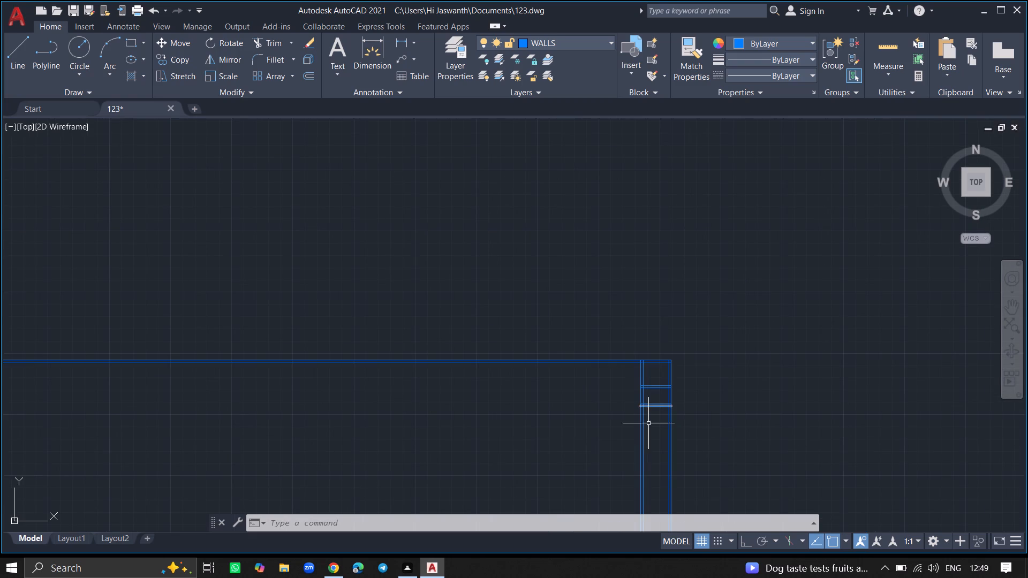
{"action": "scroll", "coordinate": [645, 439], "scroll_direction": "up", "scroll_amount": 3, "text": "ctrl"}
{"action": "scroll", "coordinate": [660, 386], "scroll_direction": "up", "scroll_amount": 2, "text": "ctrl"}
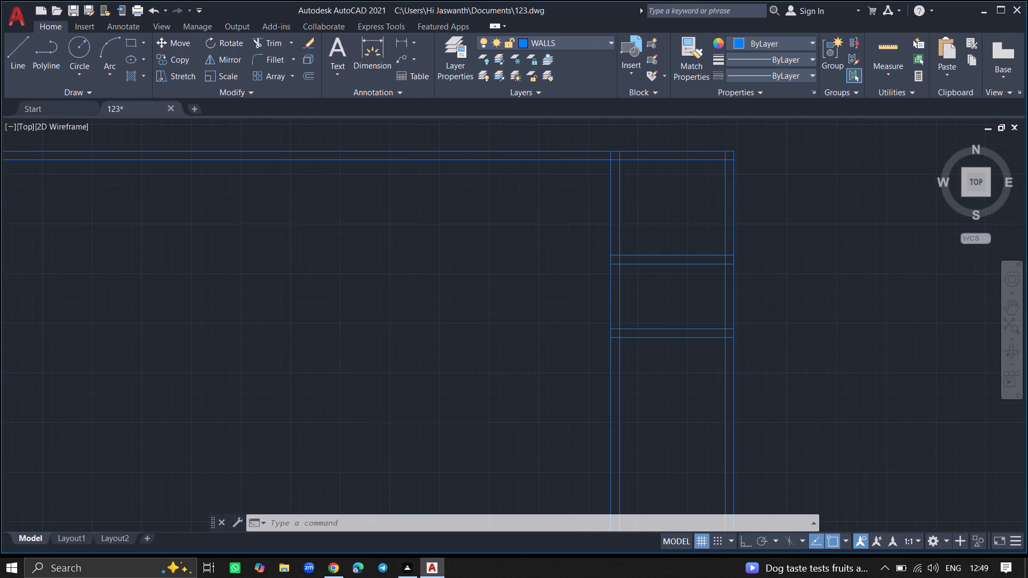
Offset the lower line of the second cross wall 5'5" downward.
{"action": "type", "text": "OFF"}
{"action": "type", "text": "SET"}
{"action": "key", "text": "Return"}
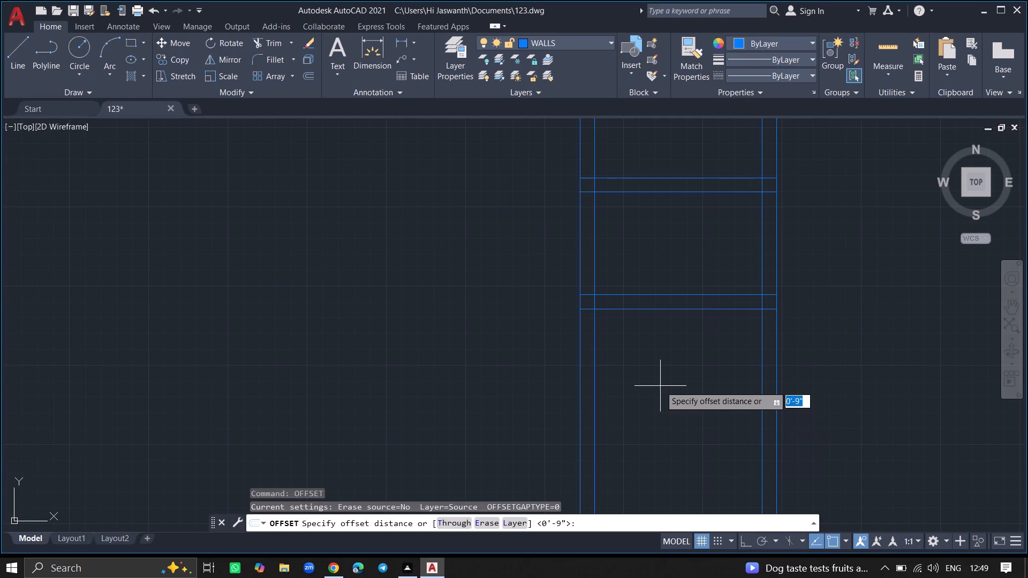
{"action": "key", "text": "5"}
{"action": "key", "text": "apostrophe"}
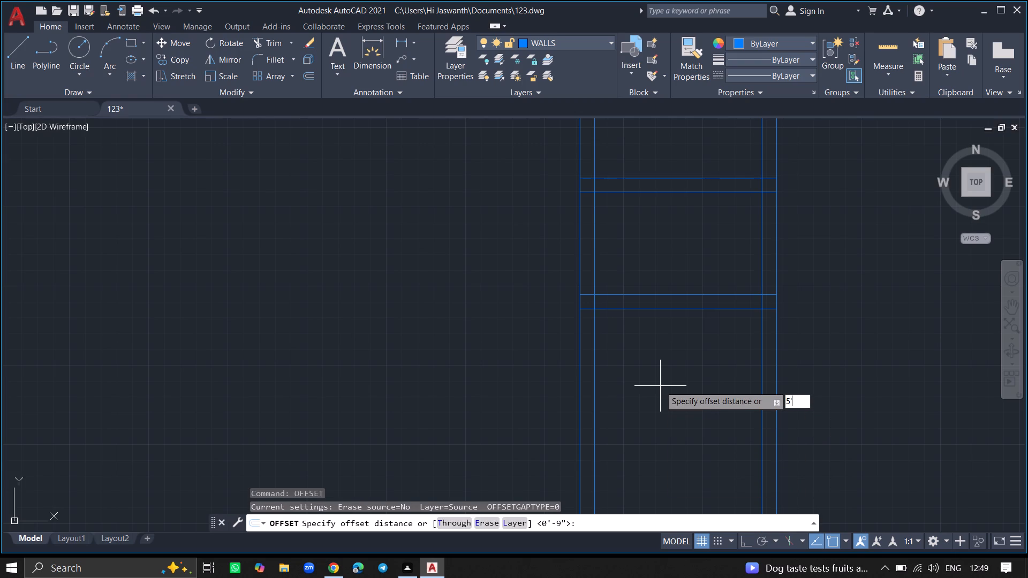
{"action": "key", "text": "5"}
{"action": "key", "text": "shift+quotedbl"}
{"action": "key", "text": "Return"}
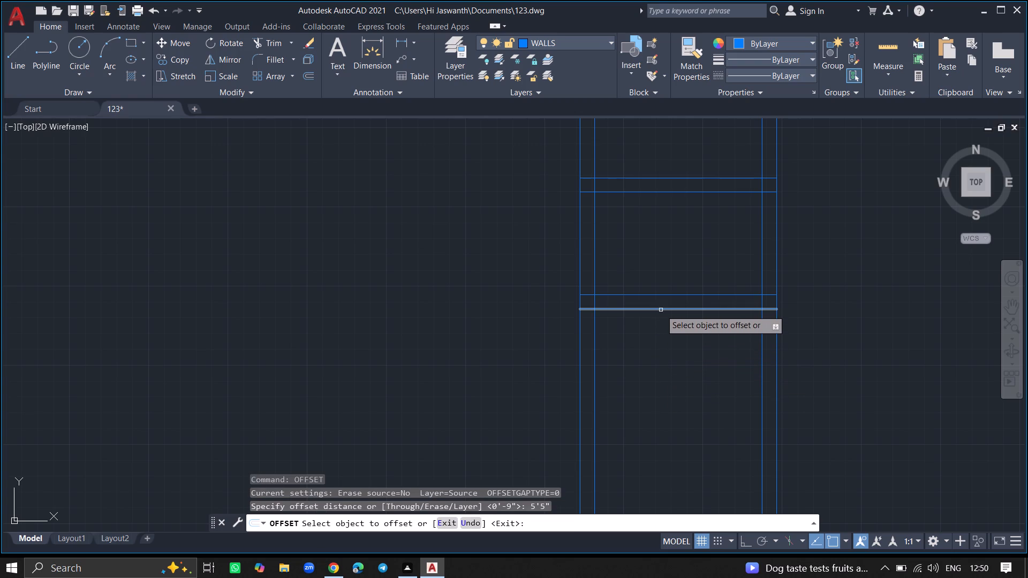
{"action": "left_click", "coordinate": [661, 310]}
{"action": "left_click", "coordinate": [660, 378]}
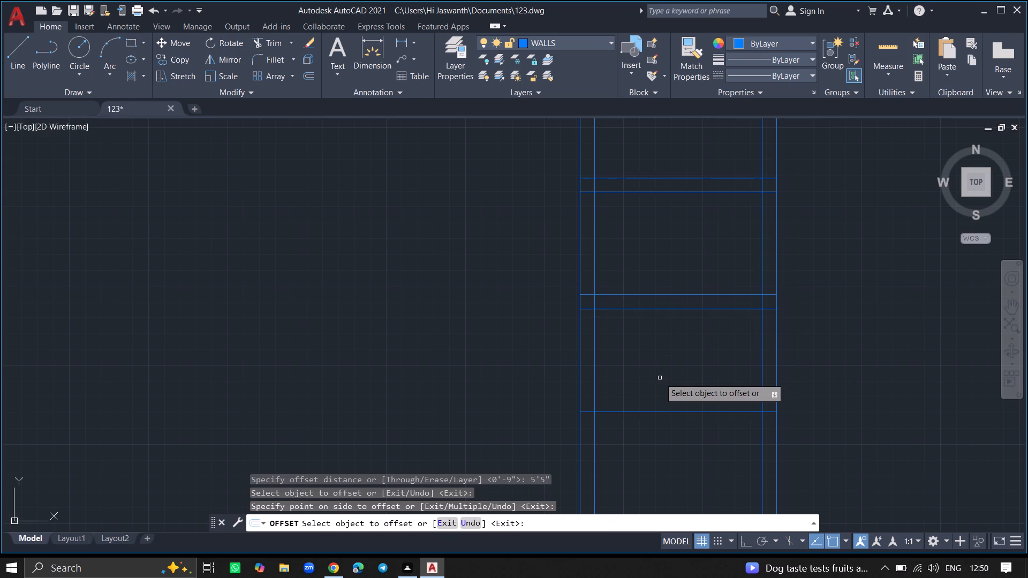
{"action": "key", "text": "Return"}
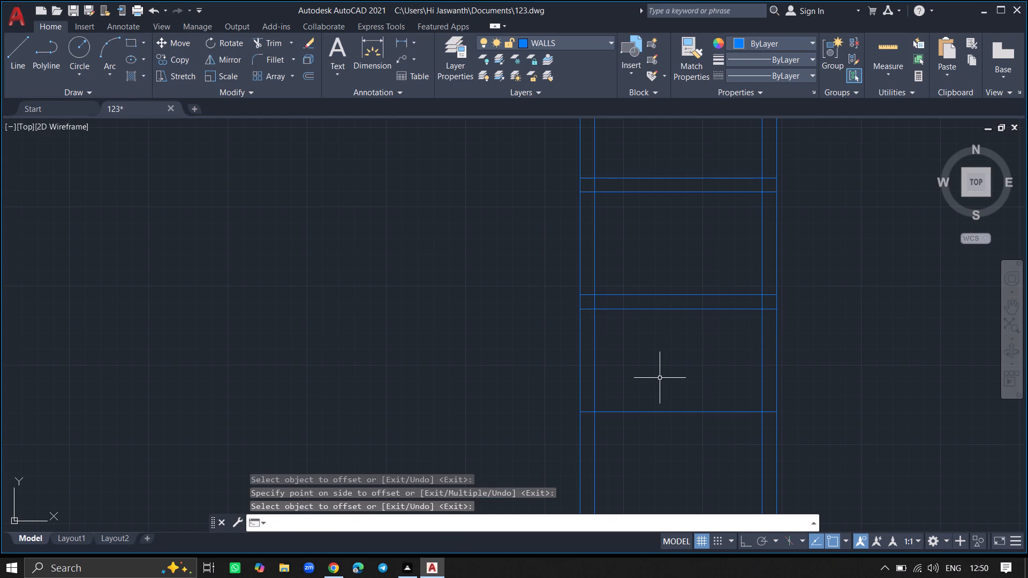
Offset the new lowest horizontal line 9" downward to form the third cross wall between the vertical walls.
{"action": "key", "text": "o"}
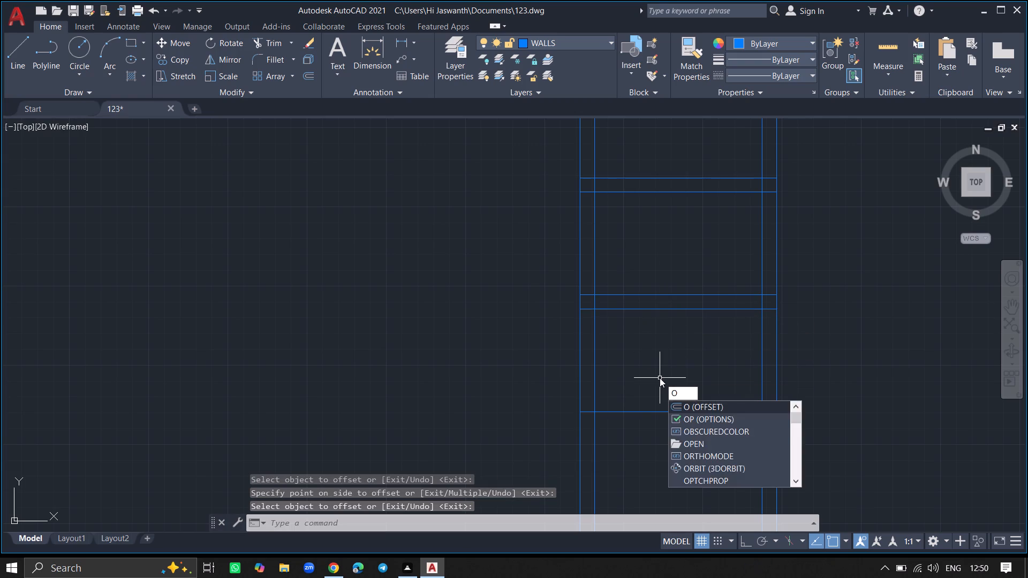
{"action": "type", "text": "FFSET"}
{"action": "key", "text": "Return"}
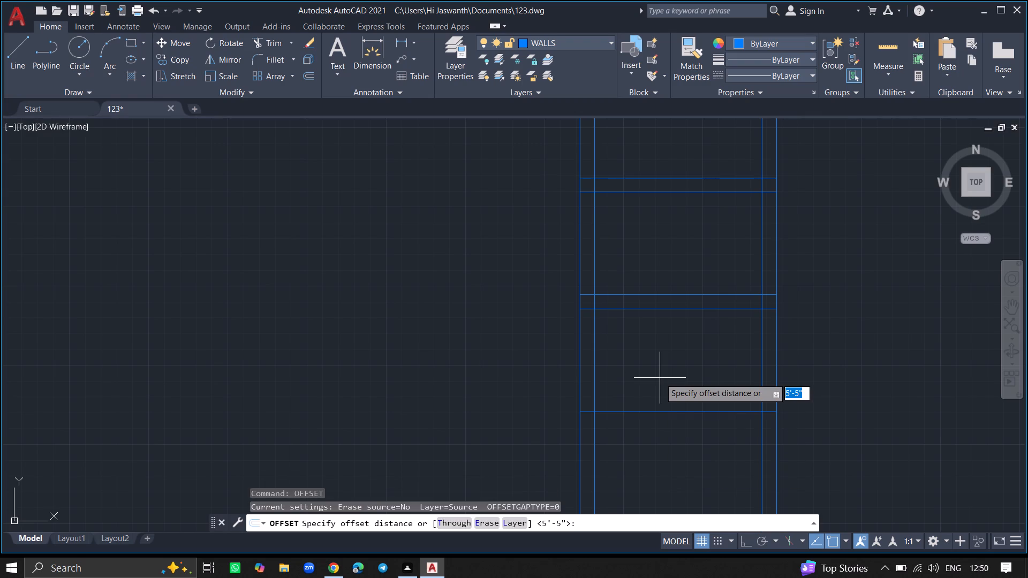
{"action": "key", "text": "9"}
{"action": "key", "text": "shift+quotedbl"}
{"action": "key", "text": "Return"}
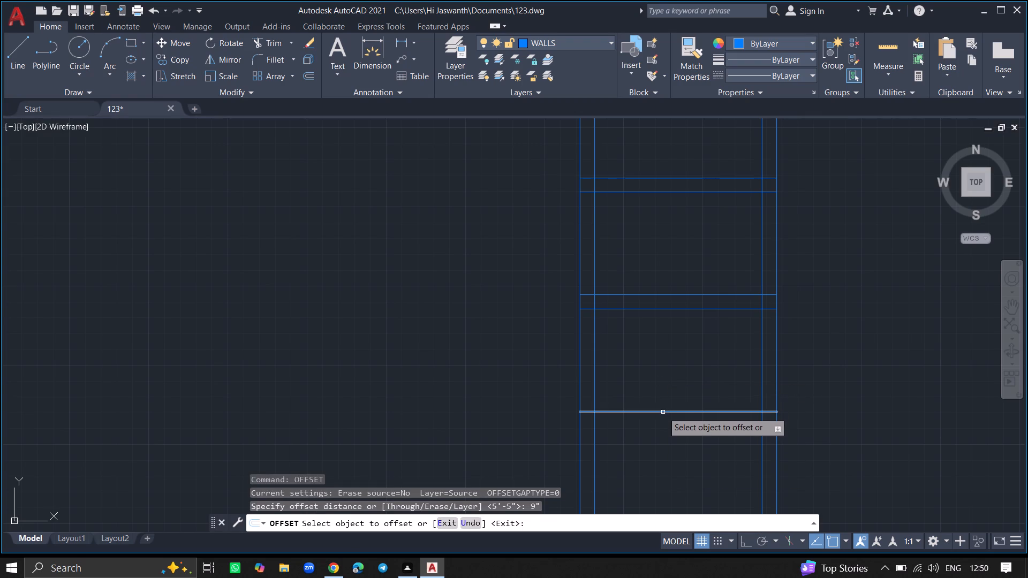
{"action": "left_click_drag", "start_coordinate": [663, 412], "coordinate": [657, 442]}
{"action": "left_click", "coordinate": [657, 442]}
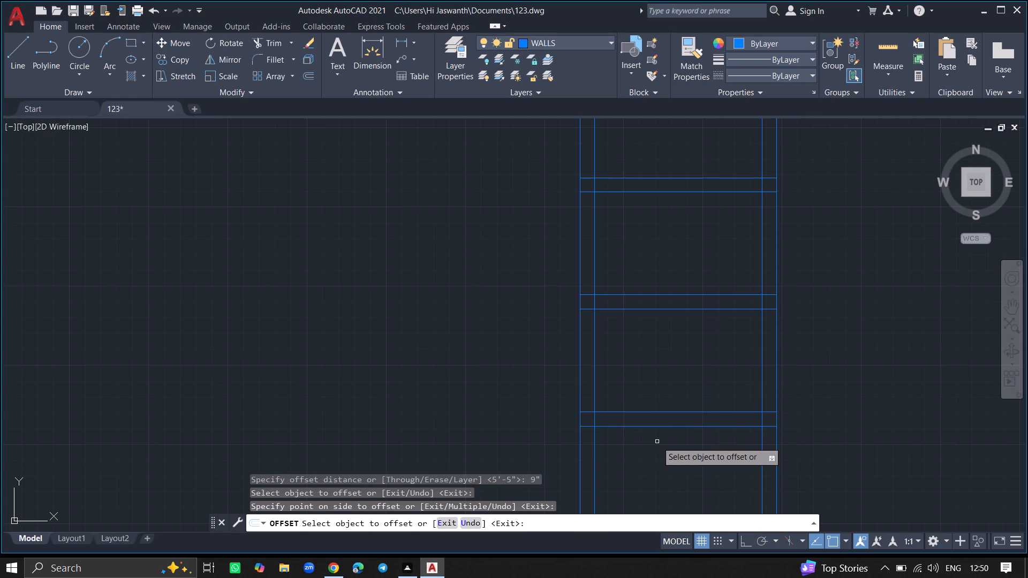
{"action": "key", "text": "Return"}
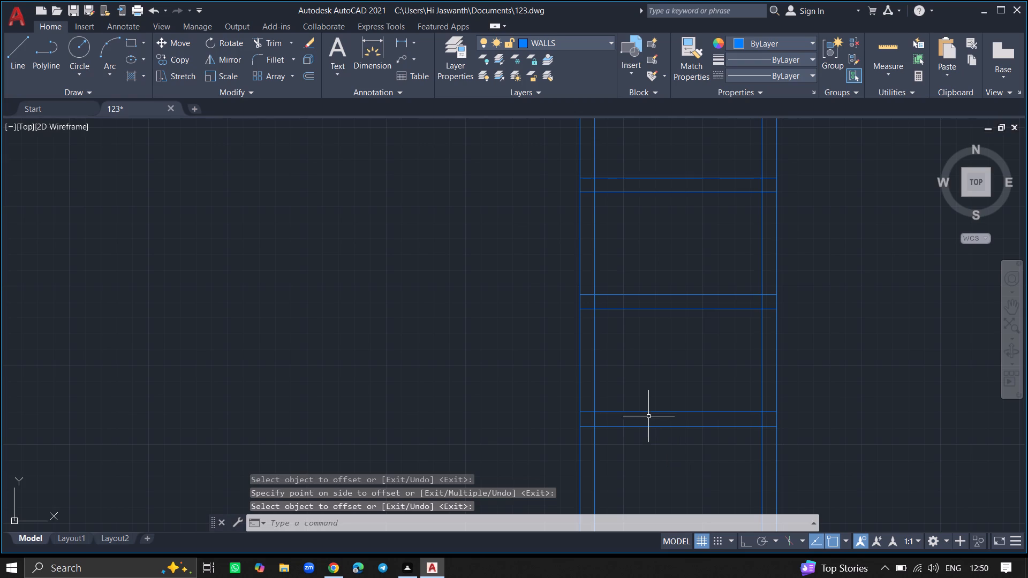
Offset the lower line of the third cross wall 7'10" downward.
{"action": "scroll", "coordinate": [640, 390], "scroll_direction": "down", "scroll_amount": 1, "text": "ctrl"}
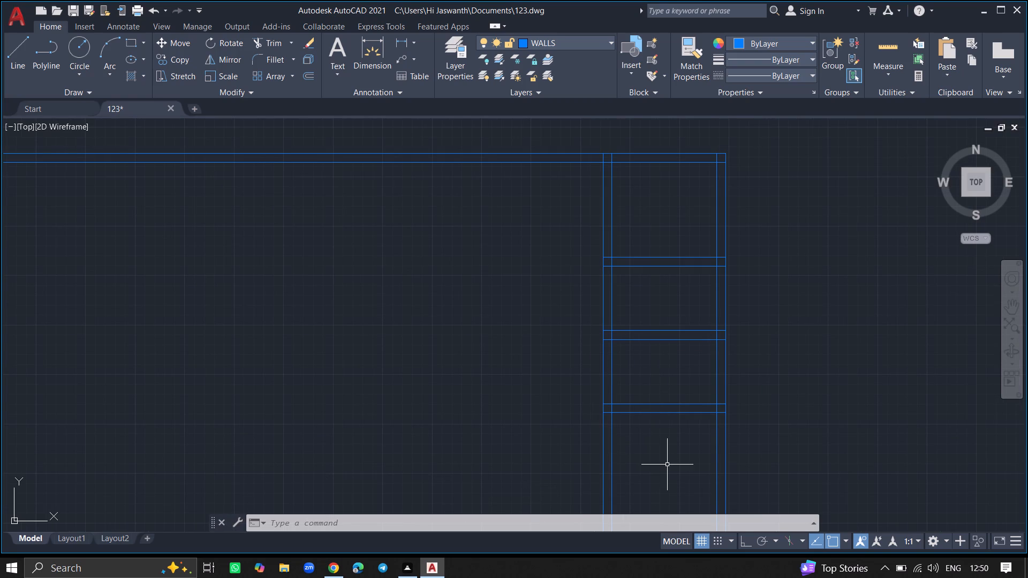
{"action": "scroll", "coordinate": [667, 465], "scroll_direction": "up", "scroll_amount": 1, "text": "ctrl"}
{"action": "scroll", "coordinate": [667, 465], "scroll_direction": "down", "scroll_amount": 8, "text": "ctrl"}
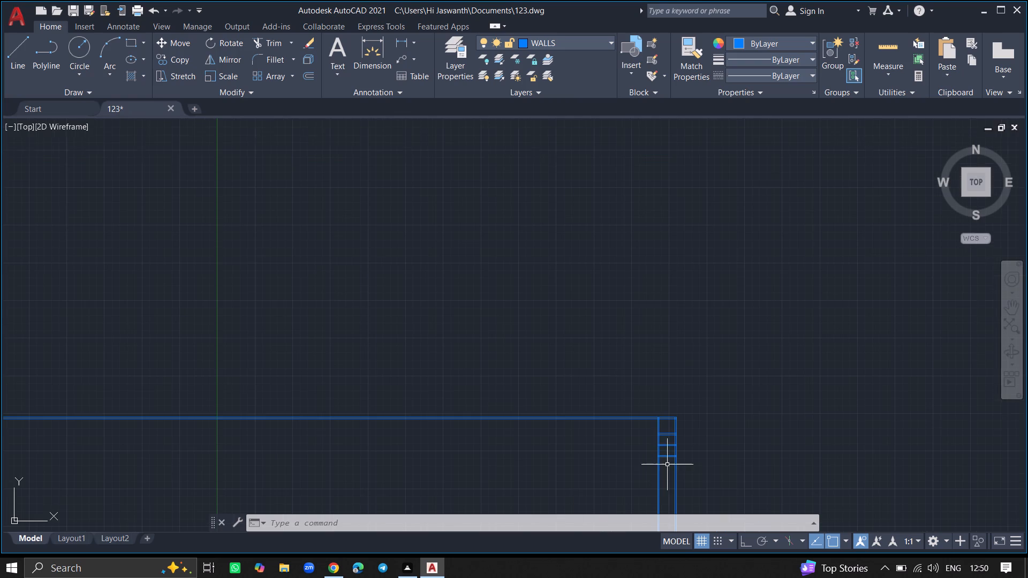
{"action": "scroll", "coordinate": [667, 499], "scroll_direction": "up", "scroll_amount": 3, "text": "ctrl"}
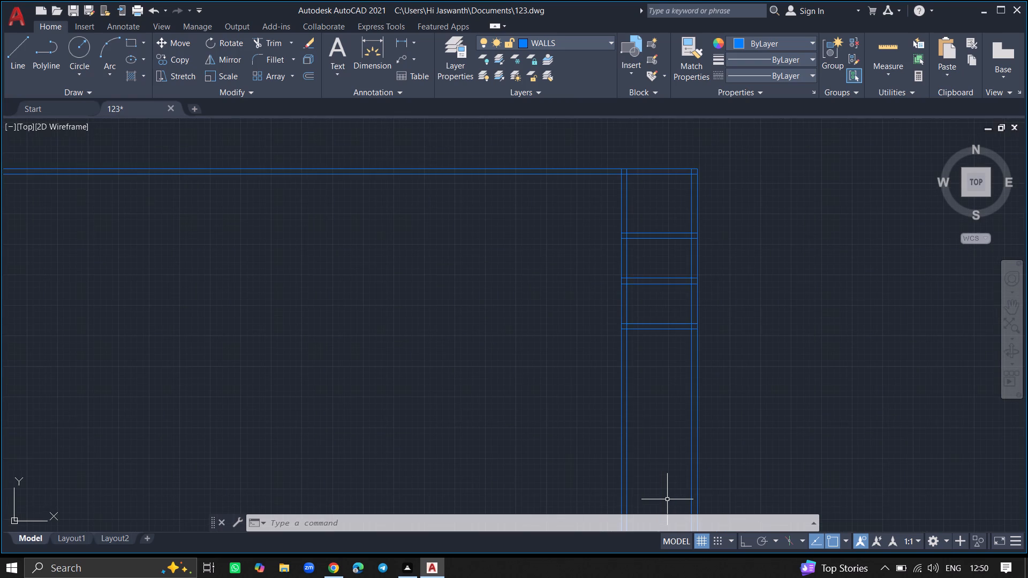
{"action": "scroll", "coordinate": [661, 409], "scroll_direction": "up", "scroll_amount": 2, "text": "ctrl"}
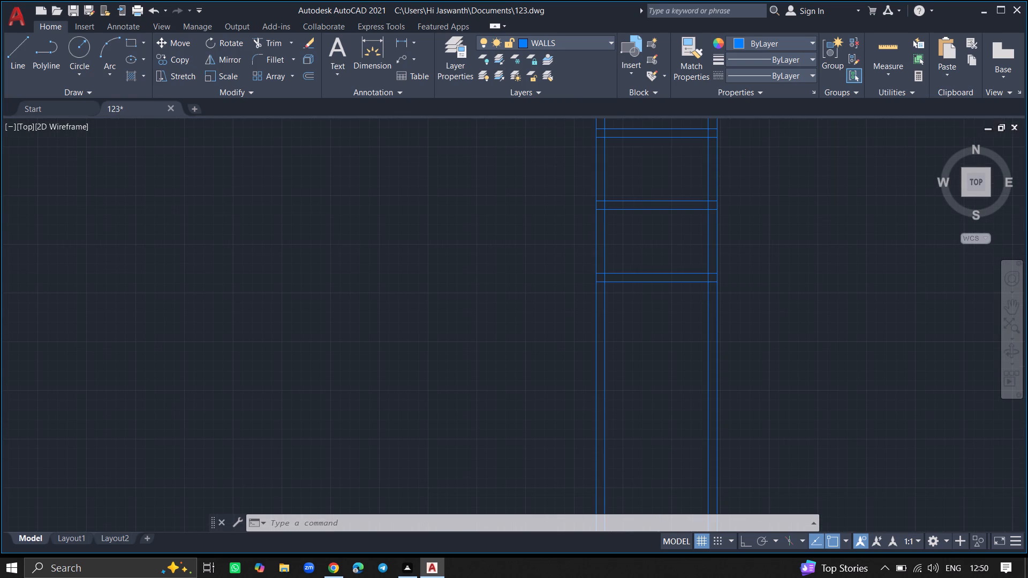
{"action": "key", "text": "o"}
{"action": "key", "text": "f"}
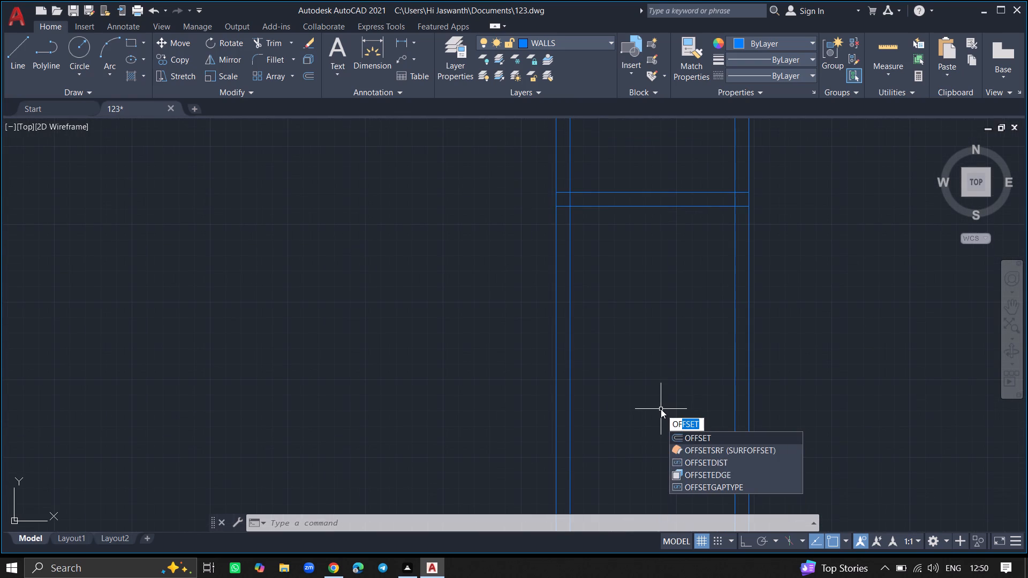
{"action": "key", "text": "f"}
{"action": "type", "text": "SET"}
{"action": "key", "text": "Return"}
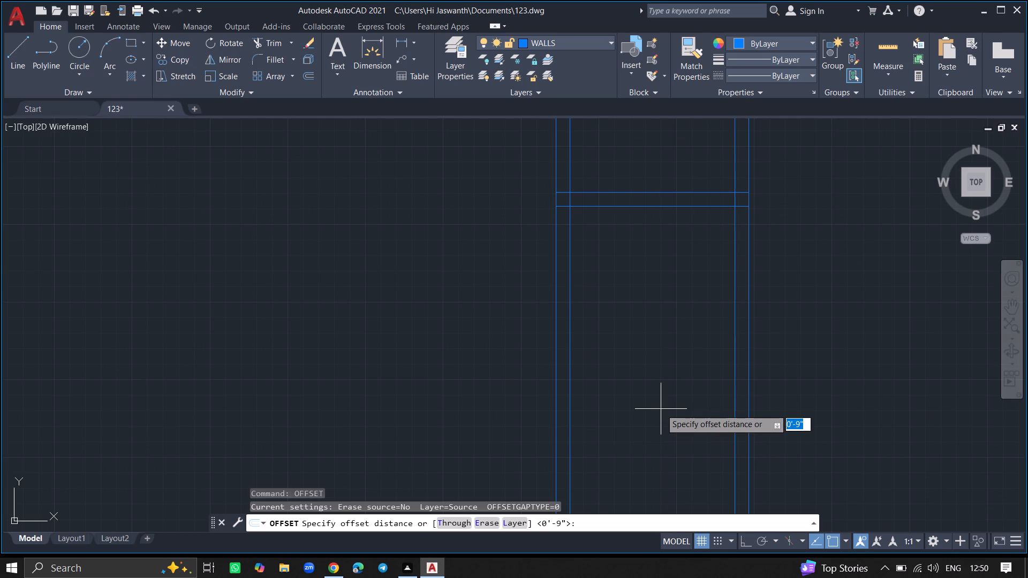
{"action": "key", "text": "7"}
{"action": "key", "text": "apostrophe"}
{"action": "key", "text": "1"}
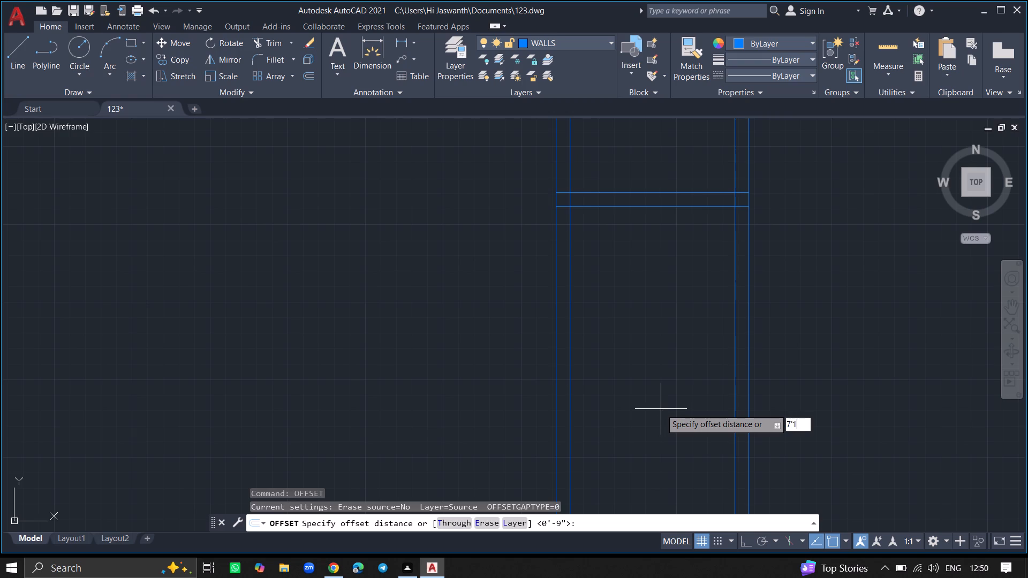
{"action": "key", "text": "0"}
{"action": "key", "text": "shift+quotedbl"}
{"action": "key", "text": "Return"}
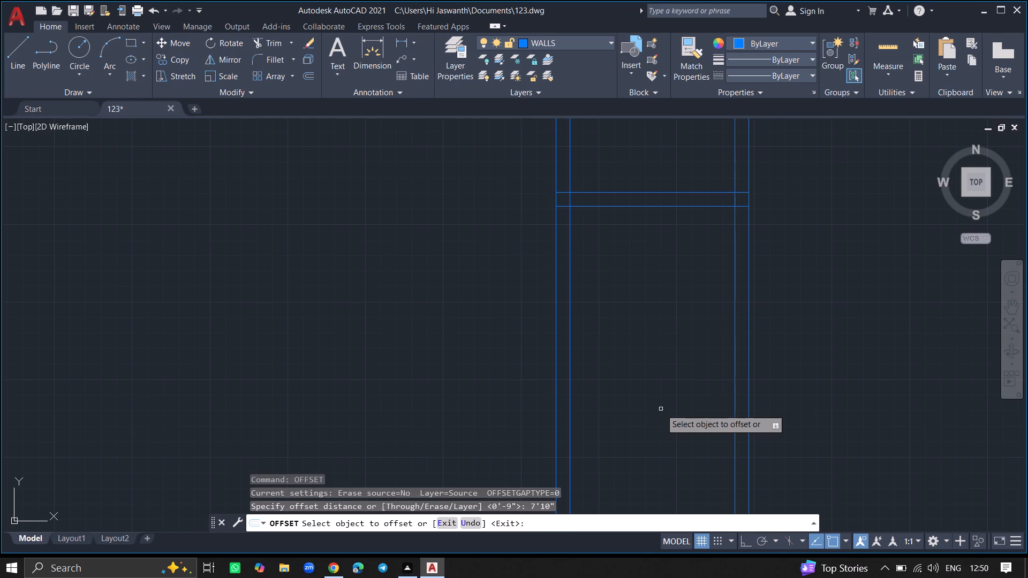
{"action": "left_click", "coordinate": [675, 207]}
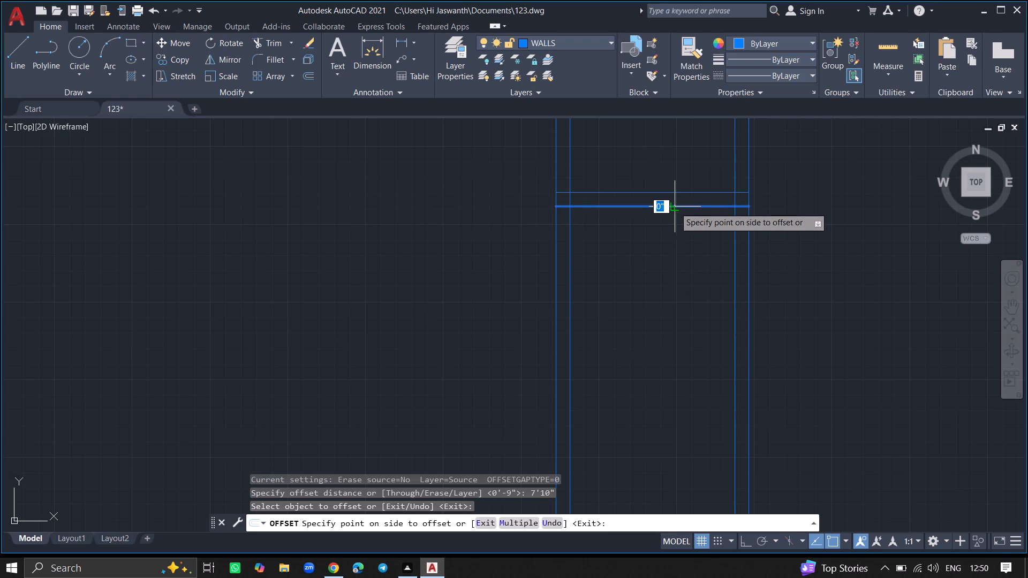
{"action": "left_click", "coordinate": [676, 266]}
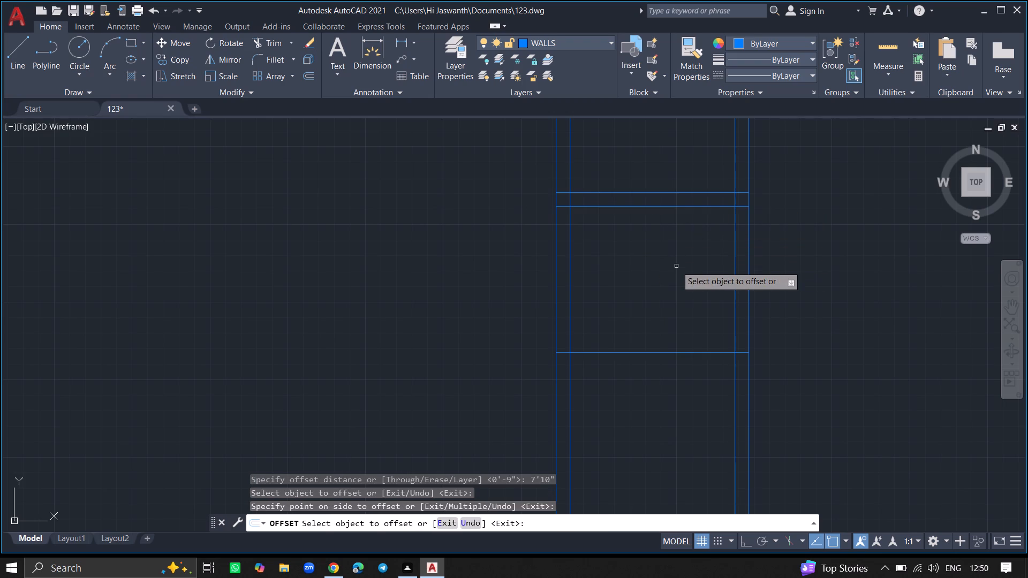
{"action": "key", "text": "Return"}
Offset the new lowest horizontal line 9" downward to form the fourth cross wall between the vertical walls.
{"action": "key", "text": "o"}
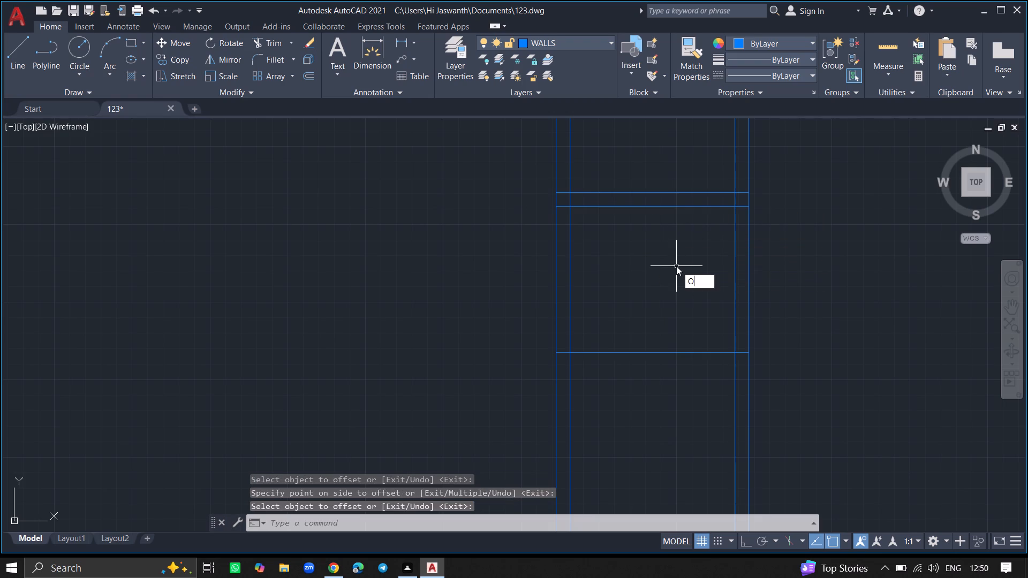
{"action": "type", "text": "FFSET"}
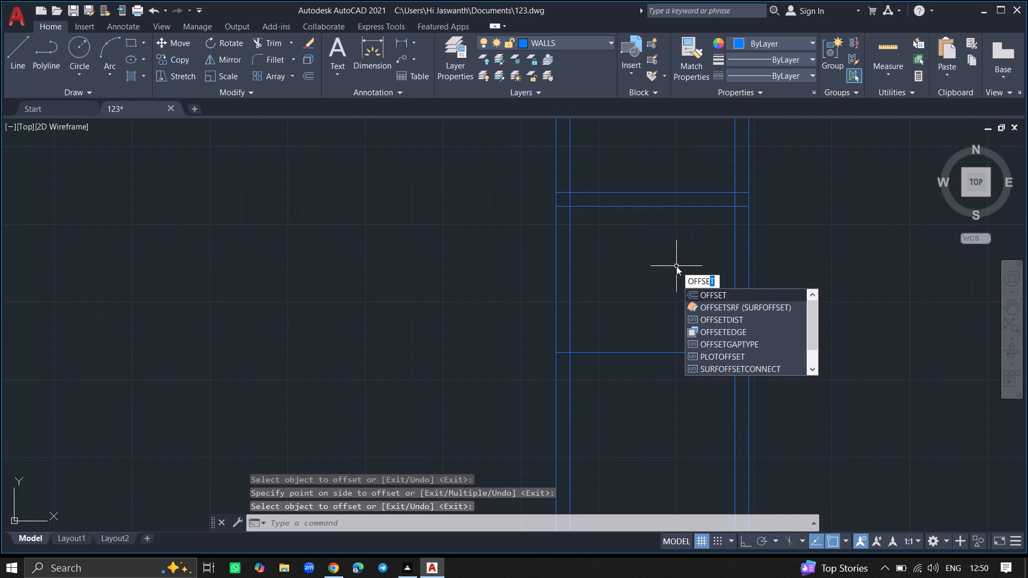
{"action": "key", "text": "Return"}
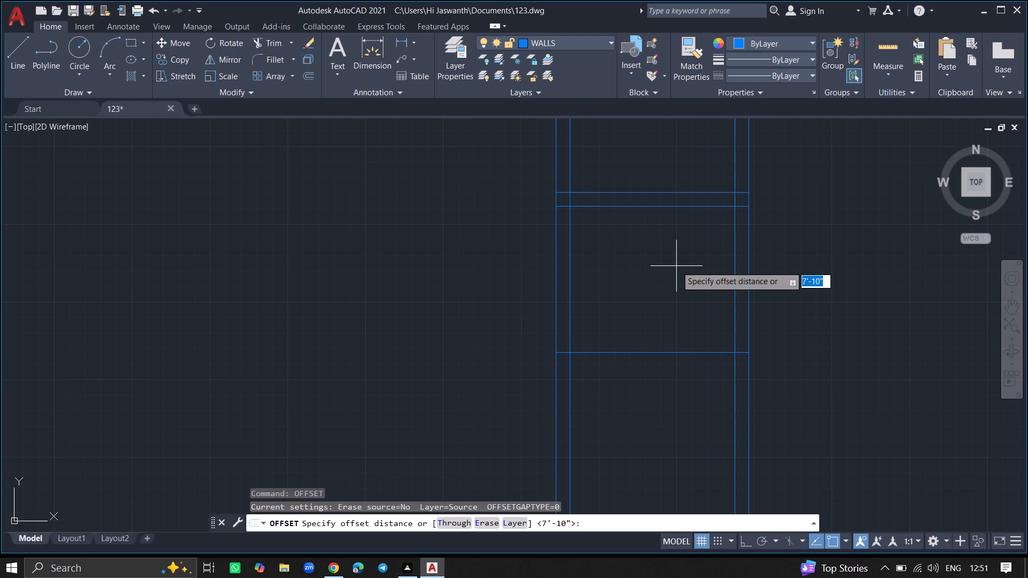
{"action": "key", "text": "9"}
{"action": "key", "text": "shift+quotedbl"}
{"action": "key", "text": "Return"}
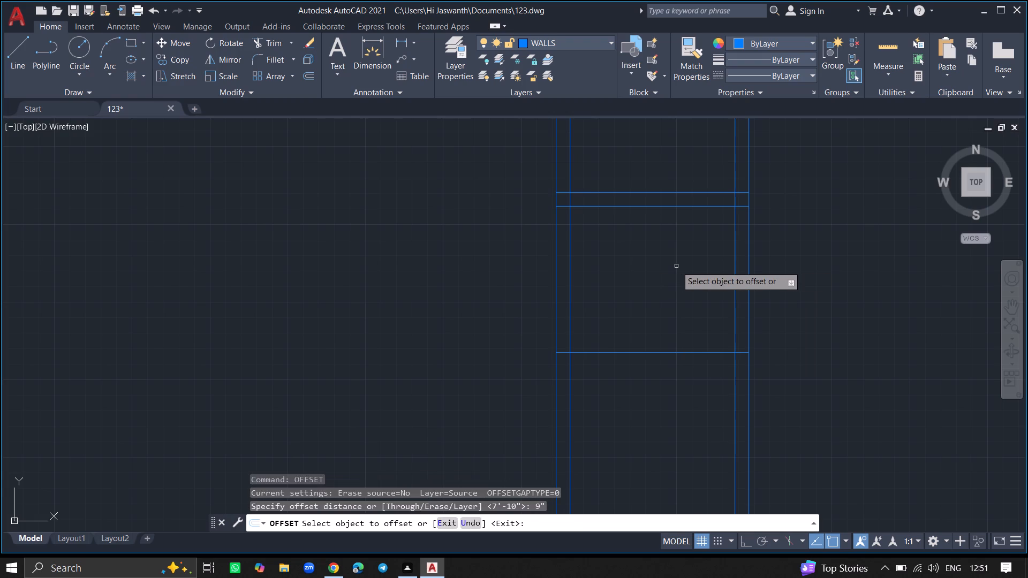
{"action": "left_click", "coordinate": [670, 353]}
{"action": "left_click", "coordinate": [666, 377]}
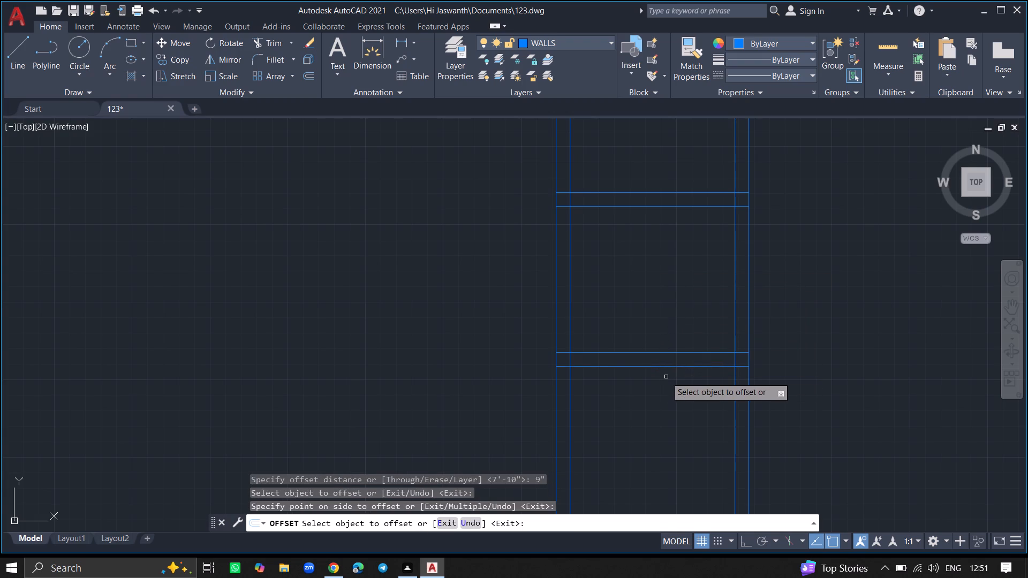
{"action": "key", "text": "Return"}
Draw a 7' line downward from the midpoint of the fourth cross wall's lower line.
{"action": "scroll", "coordinate": [666, 377], "scroll_direction": "down", "scroll_amount": 2, "text": "ctrl"}
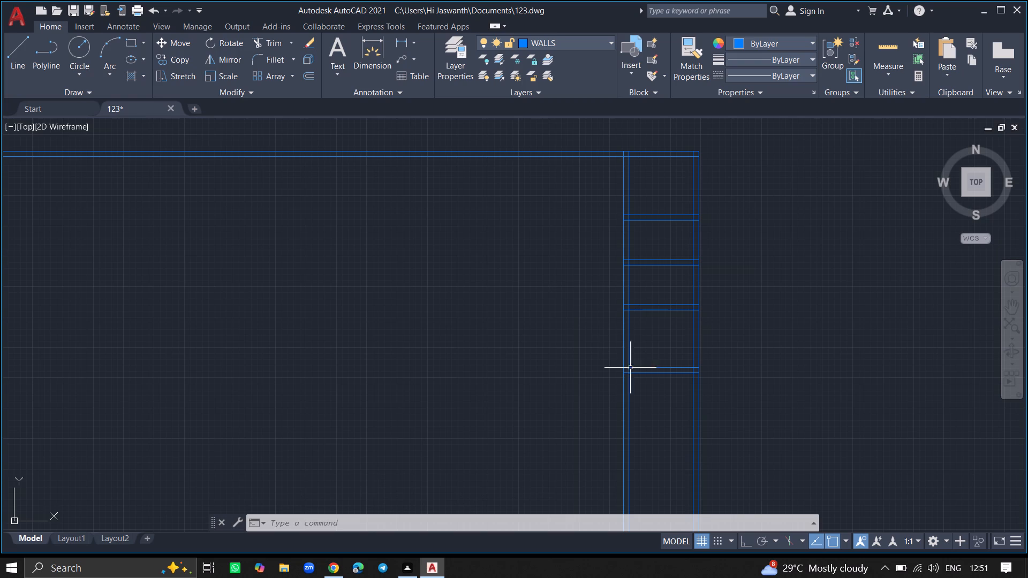
{"action": "key", "text": "l"}
{"action": "key", "text": "Return"}
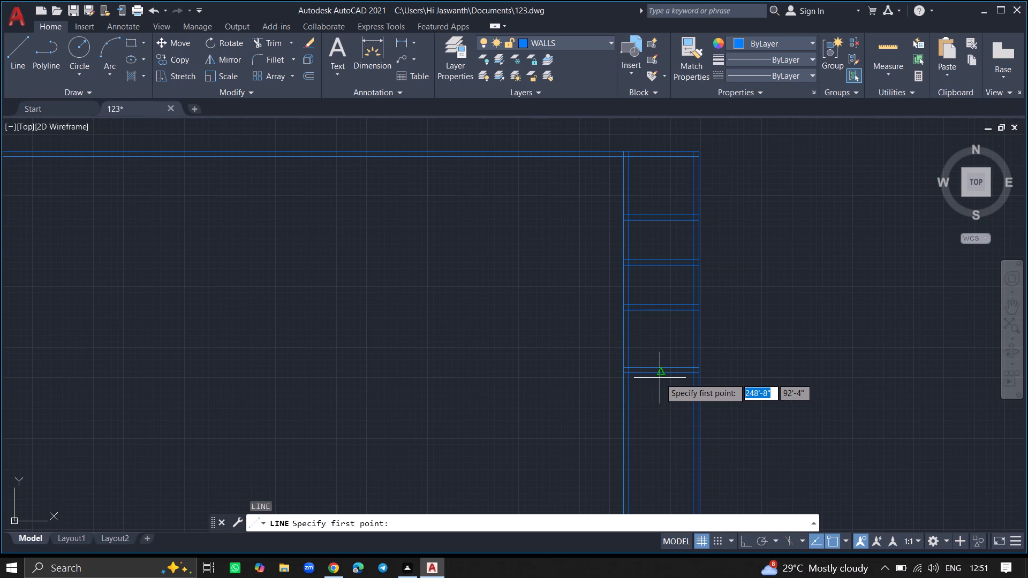
{"action": "left_click", "coordinate": [660, 375]}
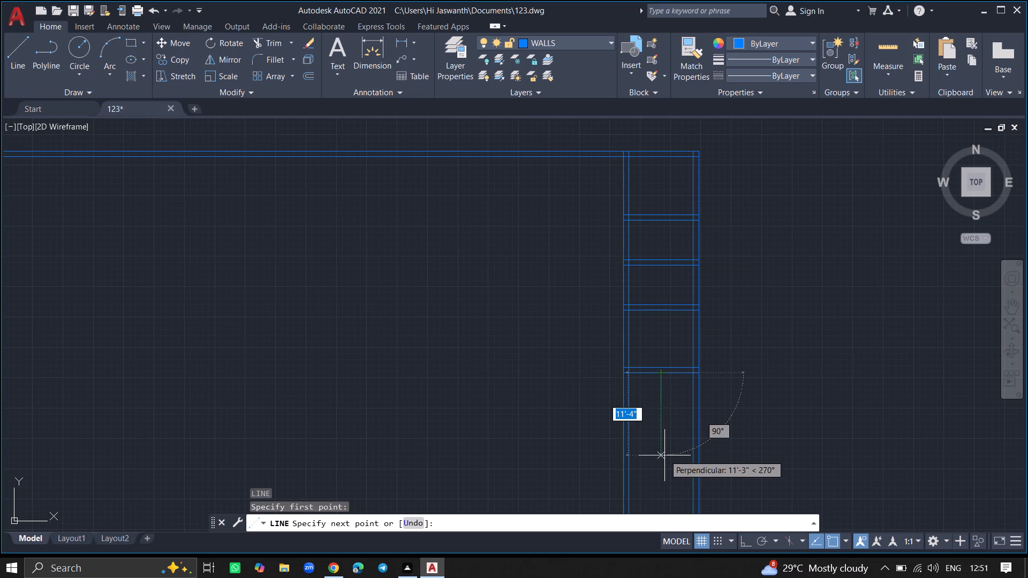
{"action": "scroll", "coordinate": [663, 455], "scroll_direction": "up", "scroll_amount": 1, "text": "ctrl"}
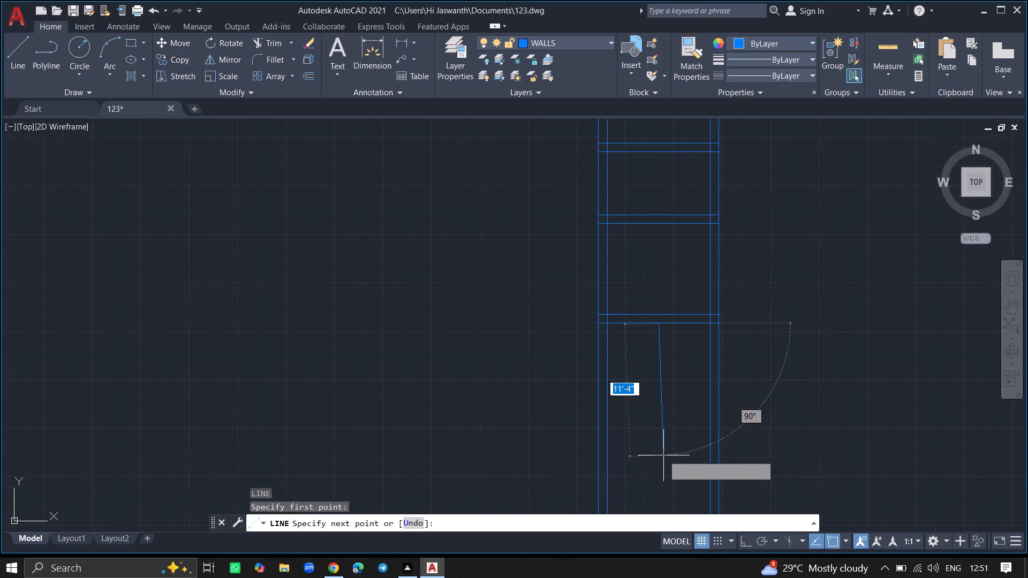
{"action": "type", "text": "7'"}
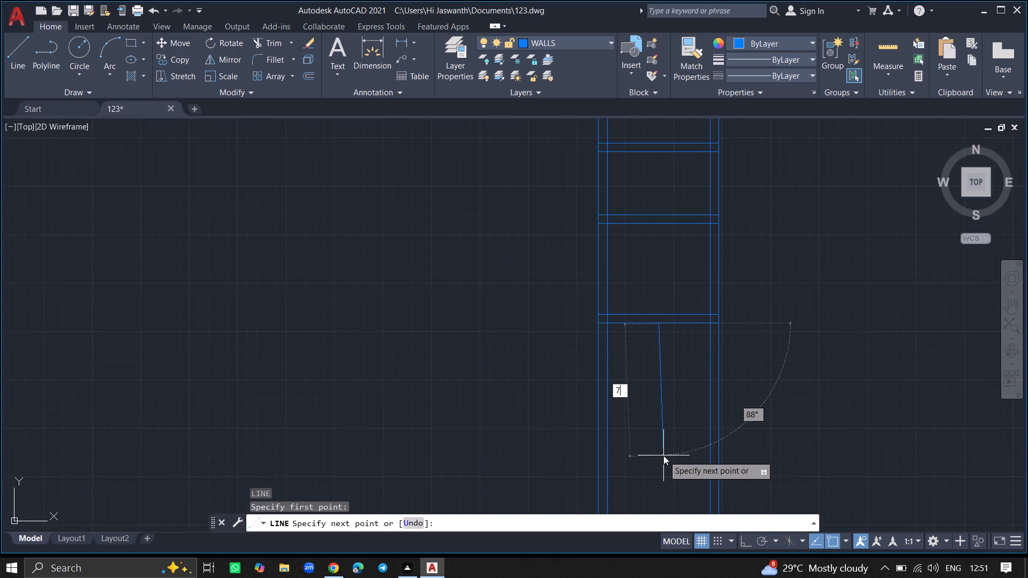
{"action": "key", "text": "Return"}
{"action": "key", "text": "Return"}
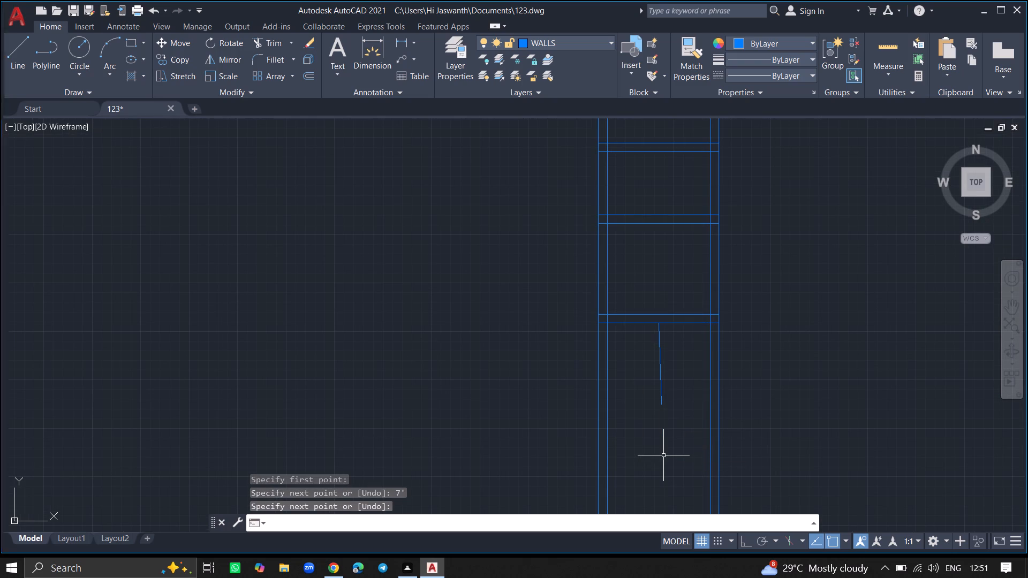
Offset the inner line of the right outer wall 6'11" inward to the left.
{"action": "scroll", "coordinate": [637, 427], "scroll_direction": "up", "scroll_amount": 2, "text": "ctrl"}
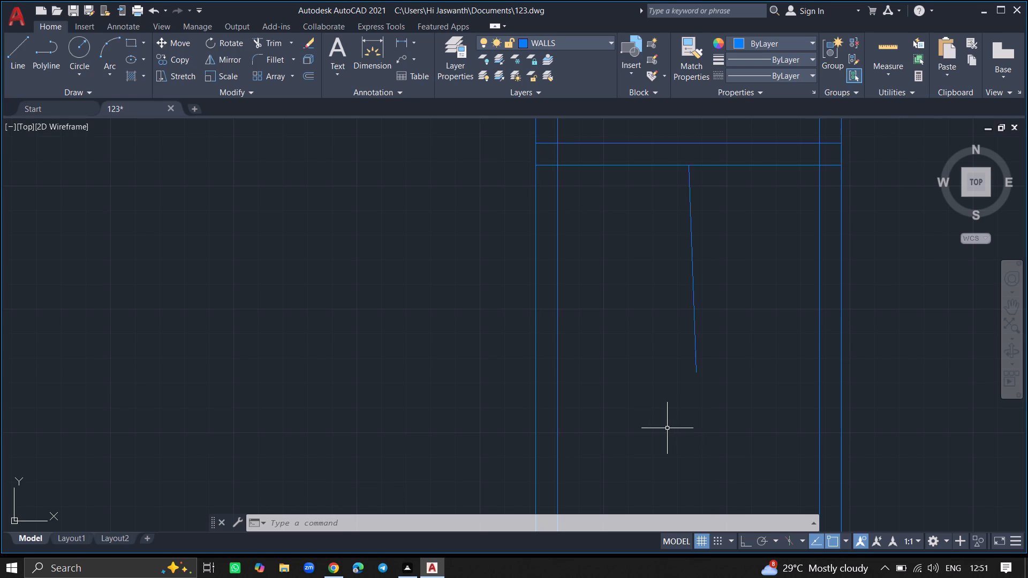
{"action": "scroll", "coordinate": [667, 428], "scroll_direction": "down", "scroll_amount": 2, "text": "ctrl"}
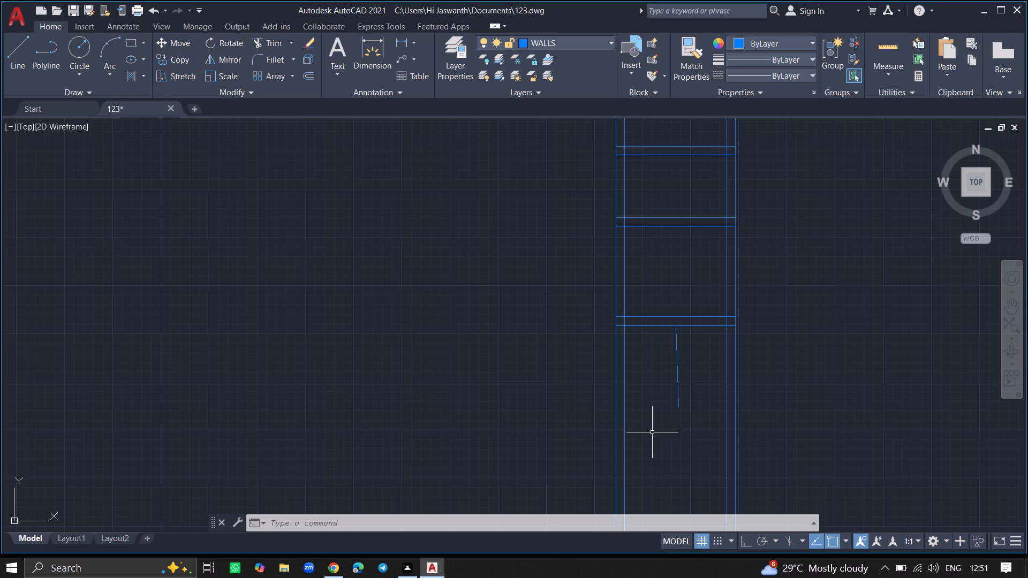
{"action": "type", "text": "OFFSET"}
{"action": "key", "text": "Return"}
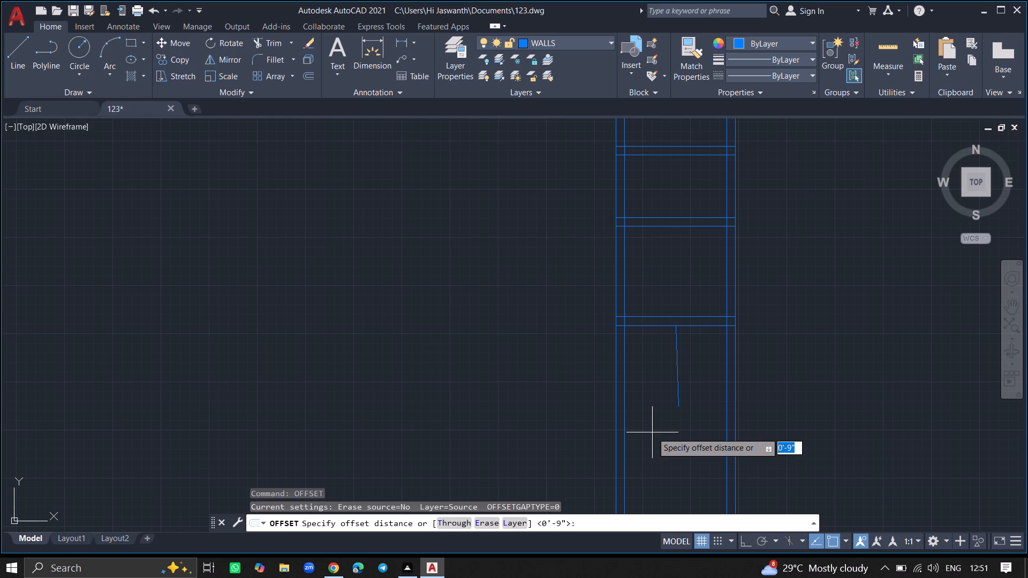
{"action": "type", "text": "6'"}
{"action": "type", "text": "11"}
{"action": "key", "text": "shift+quotedbl"}
{"action": "key", "text": "Return"}
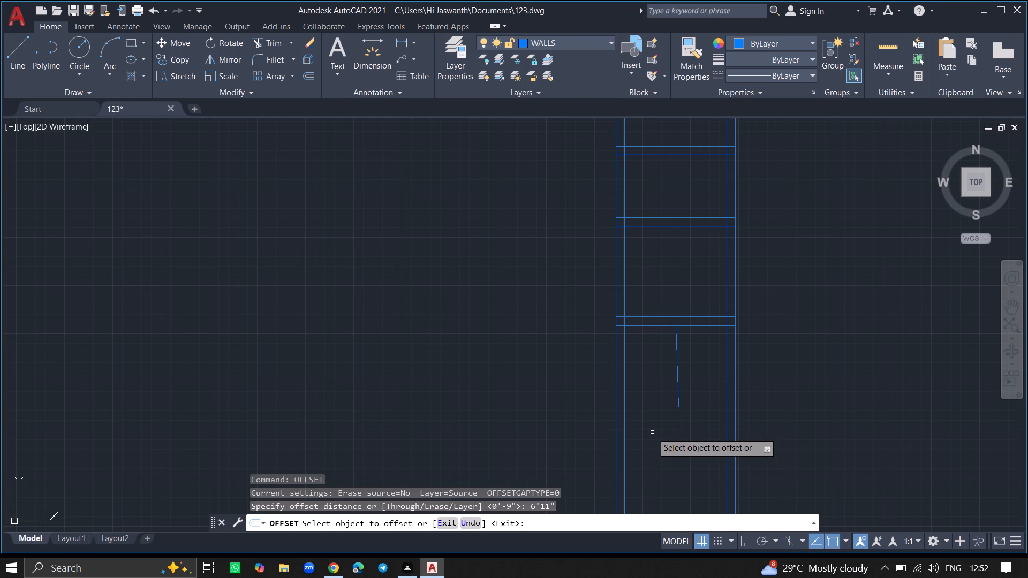
{"action": "left_click", "coordinate": [725, 418]}
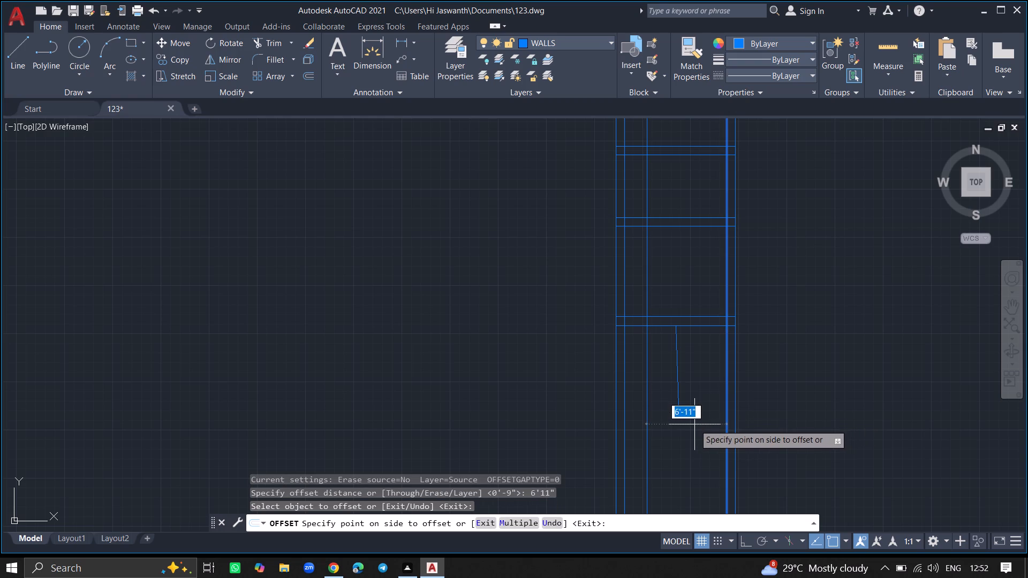
{"action": "left_click", "coordinate": [694, 424]}
{"action": "key", "text": "Return"}
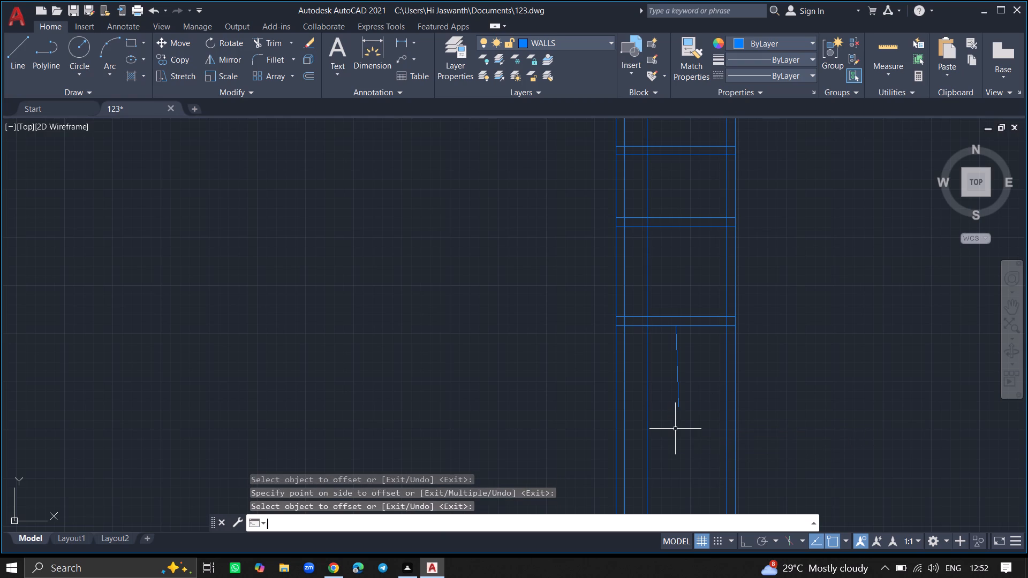
Offset the new vertical line 9" to the left to form a vertical partition wall.
{"action": "type", "text": "OFFSET"}
{"action": "key", "text": "Return"}
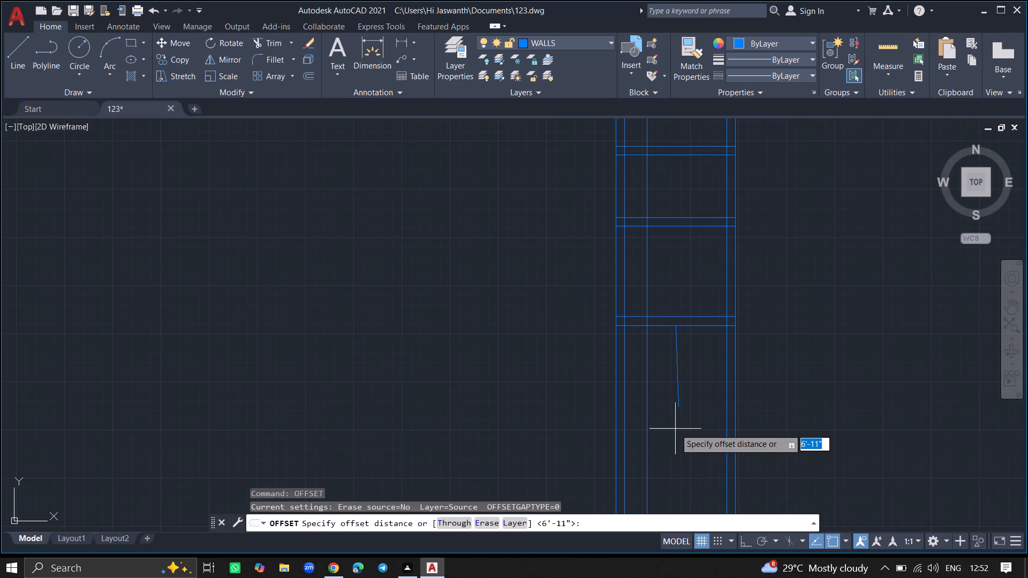
{"action": "key", "text": "9"}
{"action": "key", "text": "shift+quotedbl"}
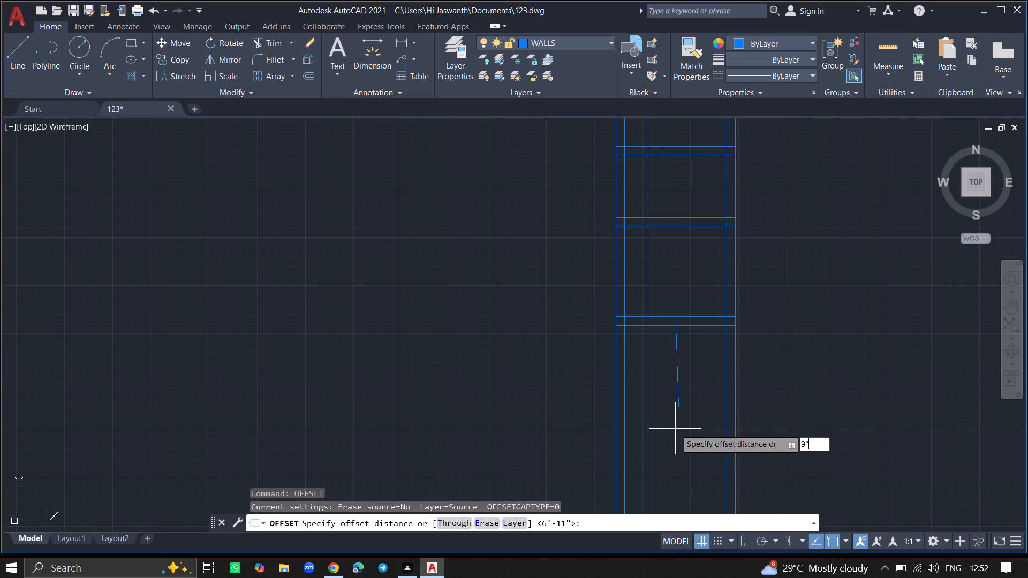
{"action": "key", "text": "Return"}
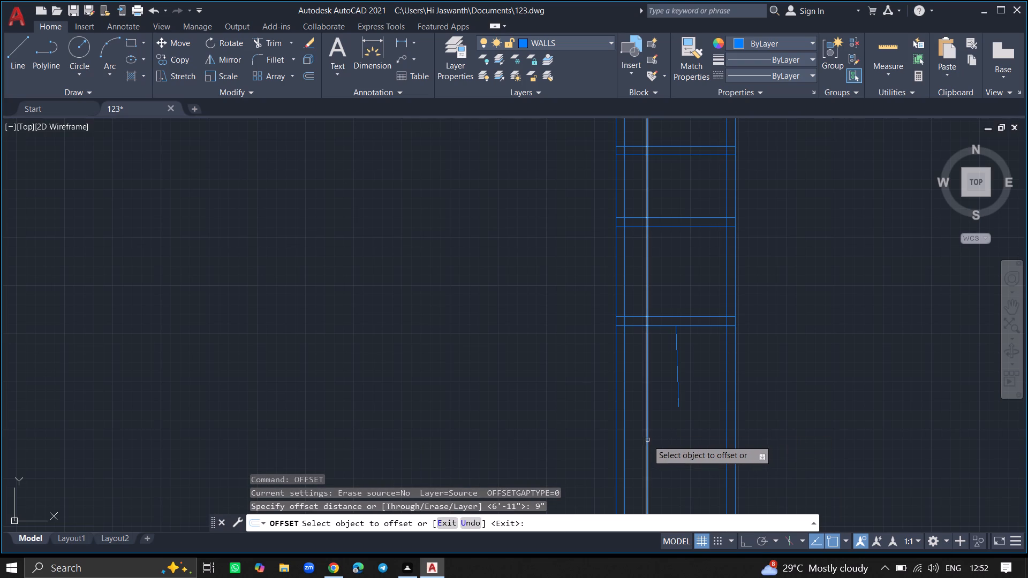
{"action": "left_click", "coordinate": [646, 441]}
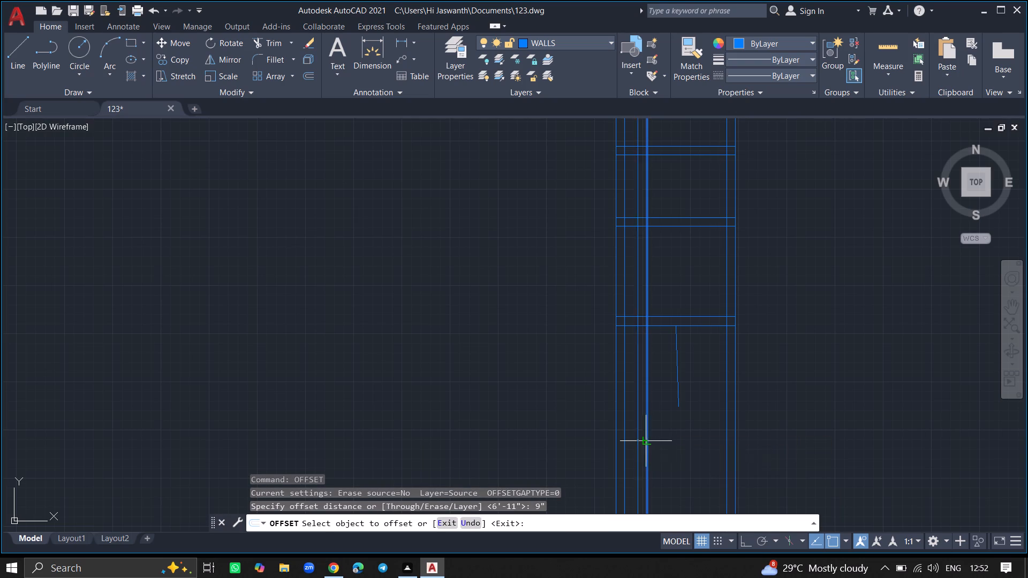
{"action": "left_click", "coordinate": [634, 441]}
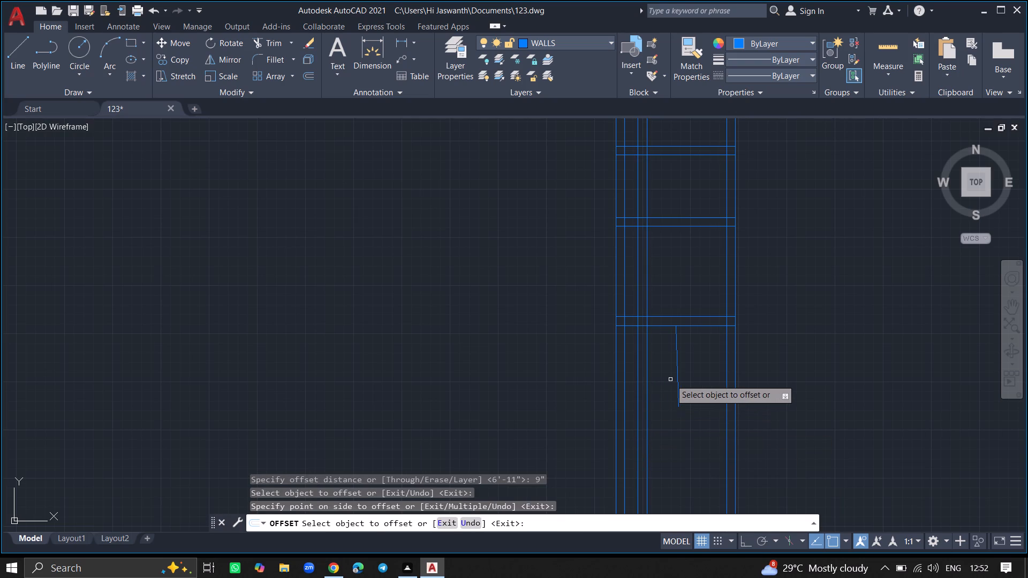
{"action": "key", "text": "Return"}
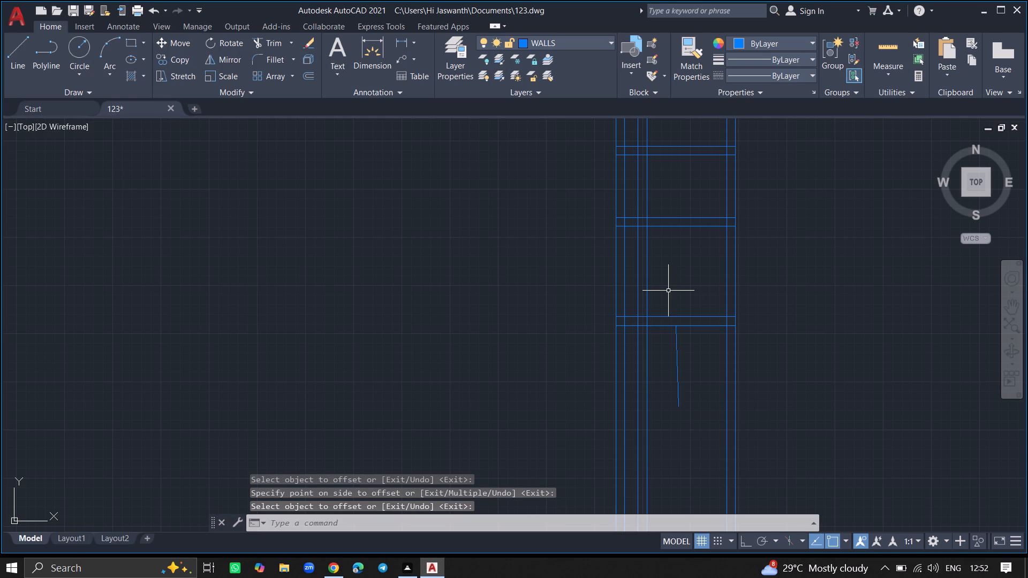
Trim both partition lines out of the two rooms between the second and fourth cross walls, including inside the third cross wall.
{"action": "type", "text": "TRIM"}
{"action": "key", "text": "Return"}
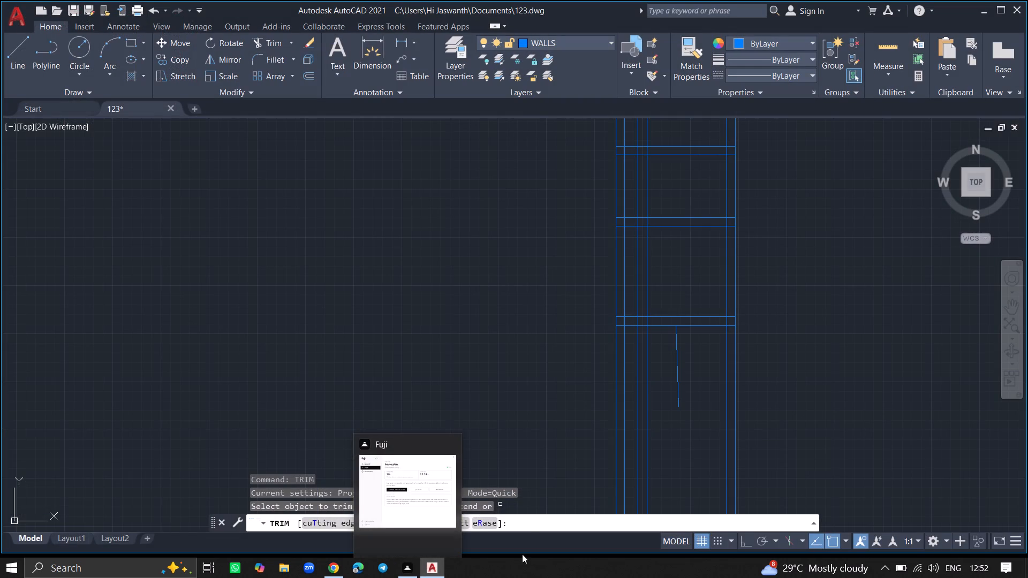
{"action": "left_click", "coordinate": [639, 292]}
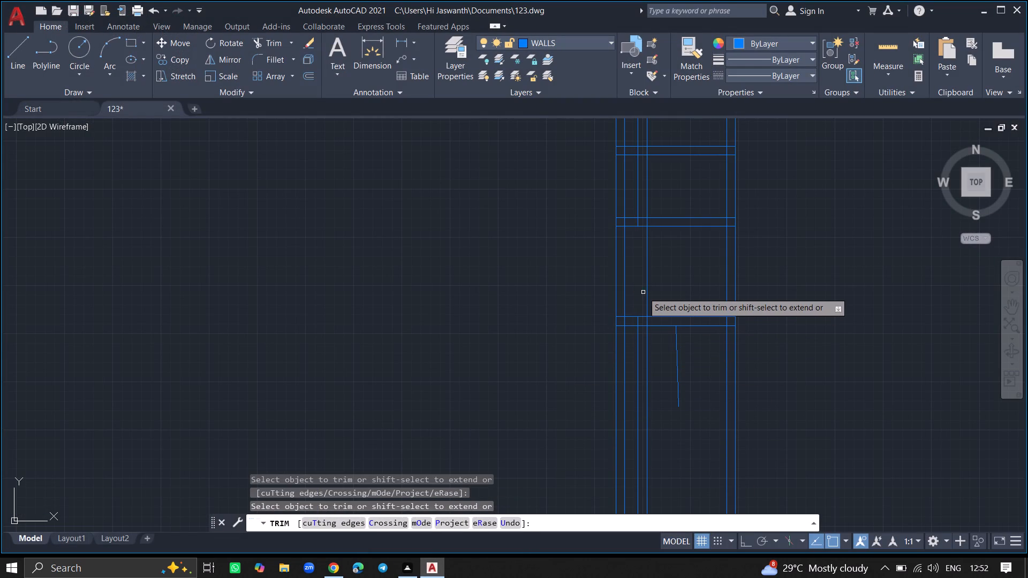
{"action": "left_click", "coordinate": [648, 287]}
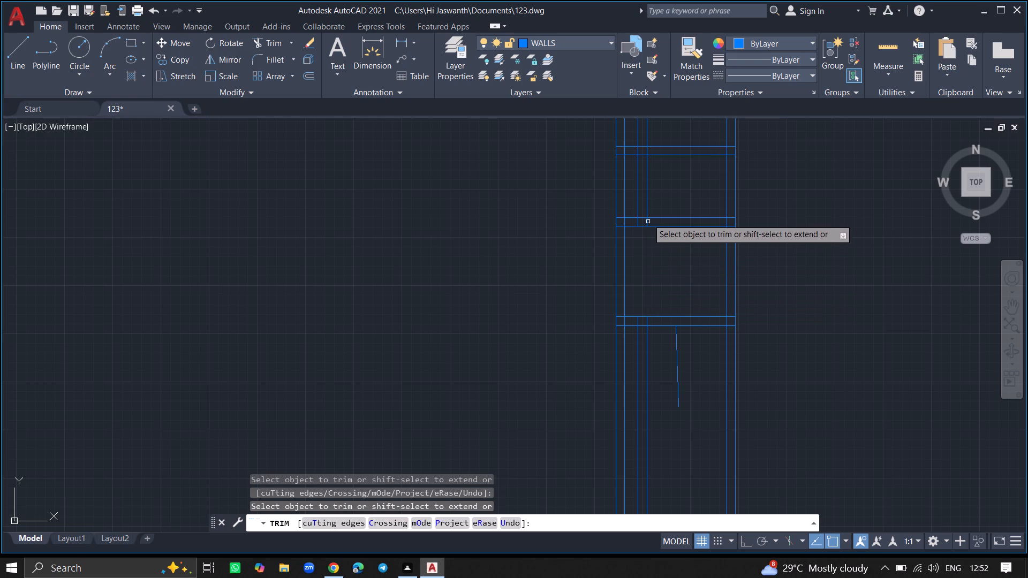
{"action": "left_click", "coordinate": [648, 202]}
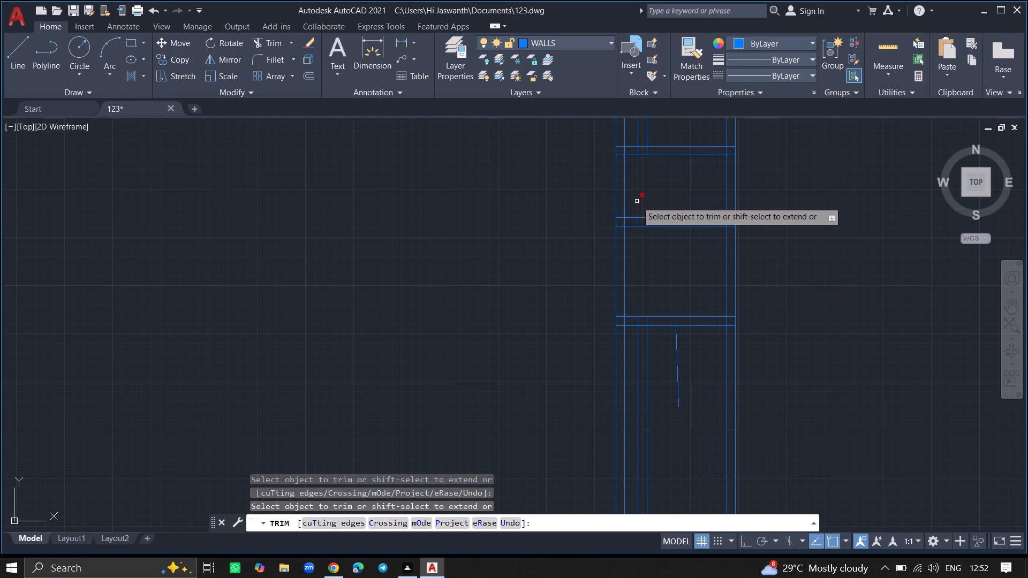
{"action": "left_click", "coordinate": [637, 201]}
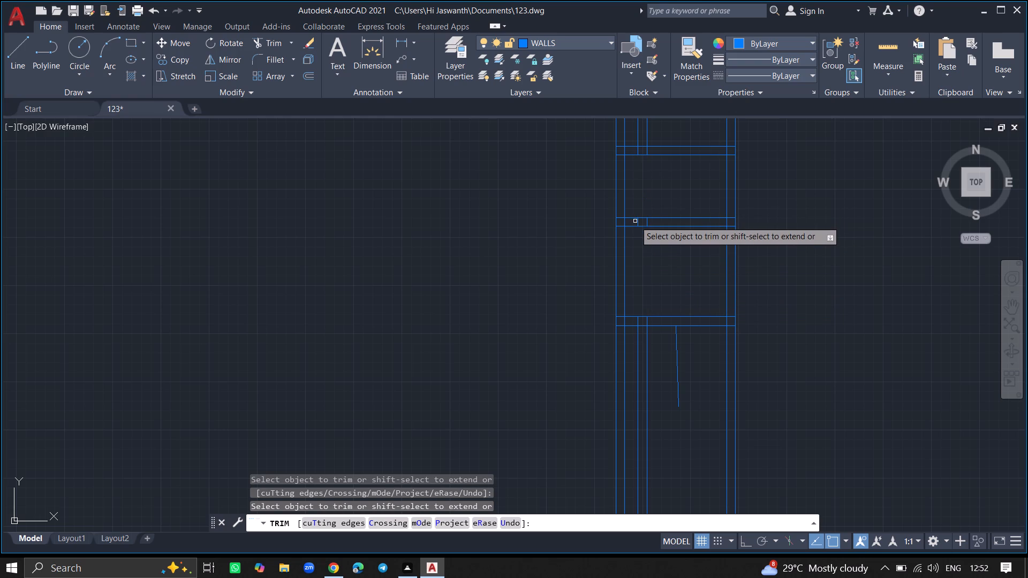
{"action": "left_click", "coordinate": [638, 223]}
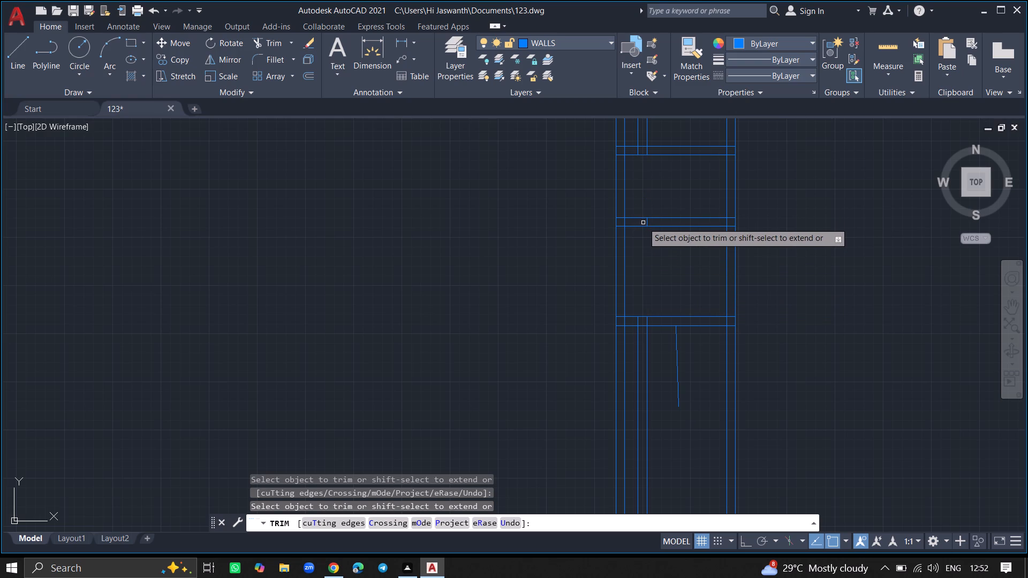
{"action": "left_click", "coordinate": [647, 223]}
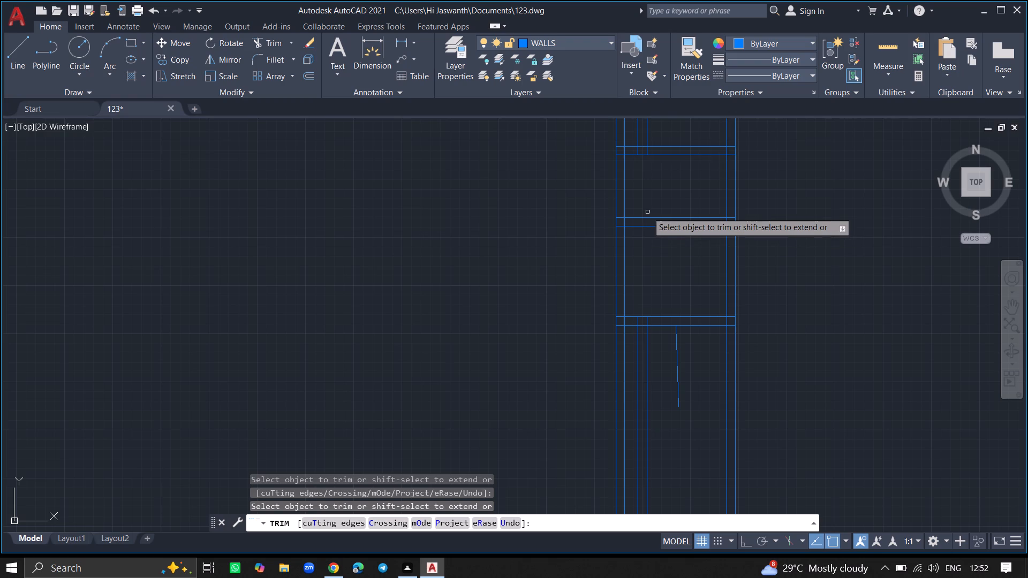
Trim both partition lines out of the uppermost room, between the top outer wall and first cross wall, including their stubs inside the top wall.
{"action": "scroll", "coordinate": [647, 194], "scroll_direction": "down", "scroll_amount": 4, "text": "ctrl"}
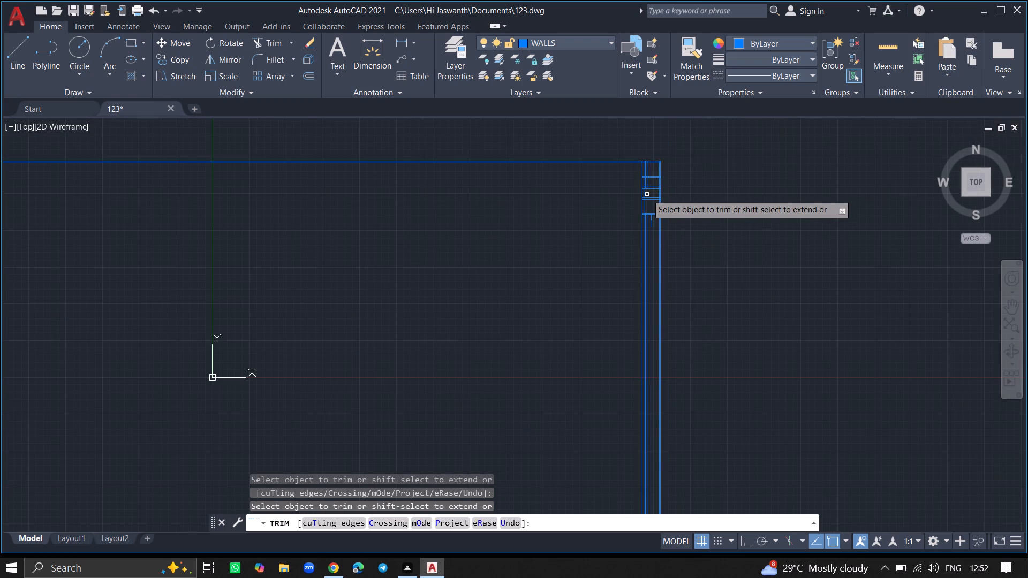
{"action": "scroll", "coordinate": [645, 141], "scroll_direction": "up", "scroll_amount": 6, "text": "ctrl"}
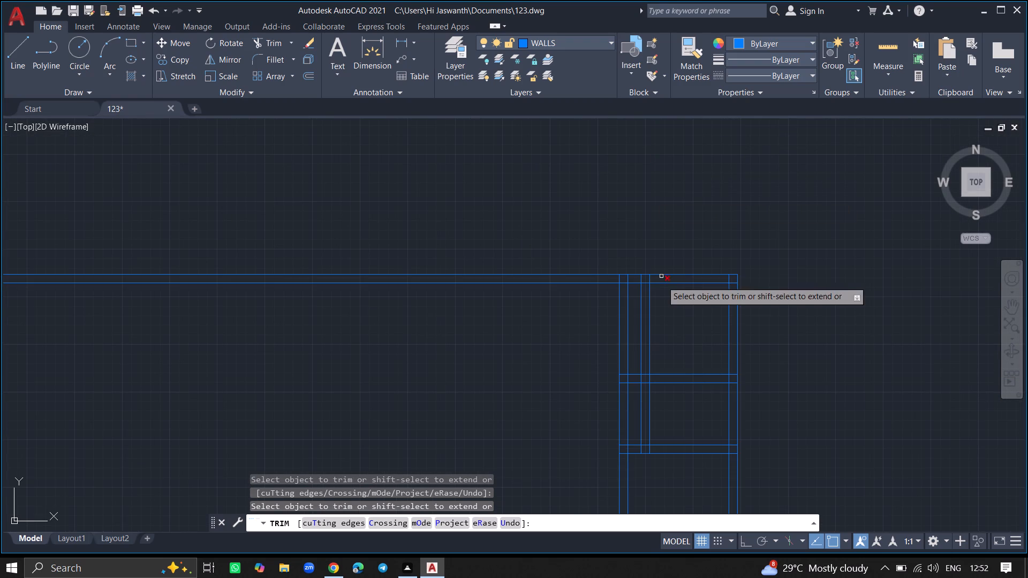
{"action": "left_click", "coordinate": [649, 291]}
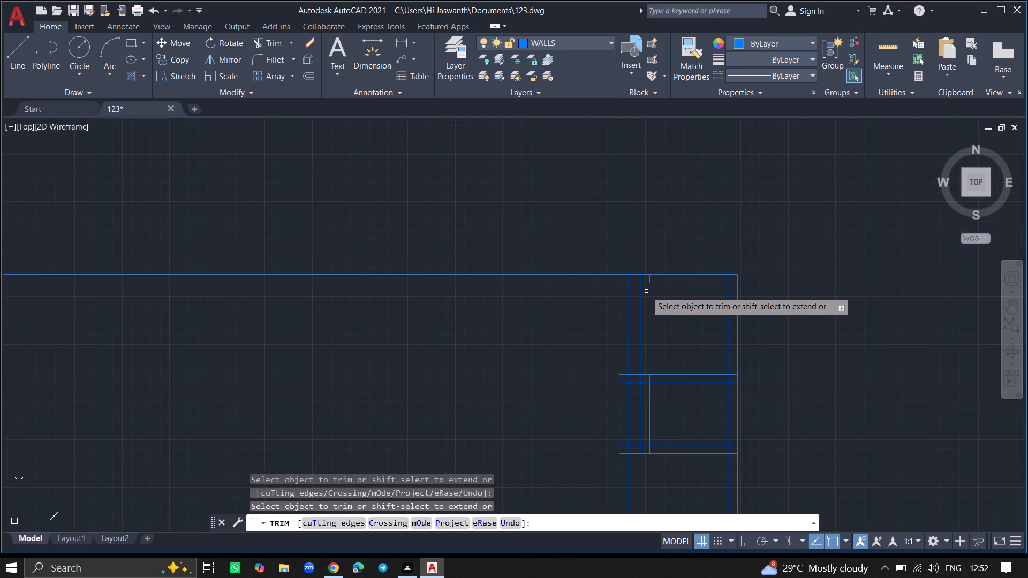
{"action": "left_click", "coordinate": [642, 291]}
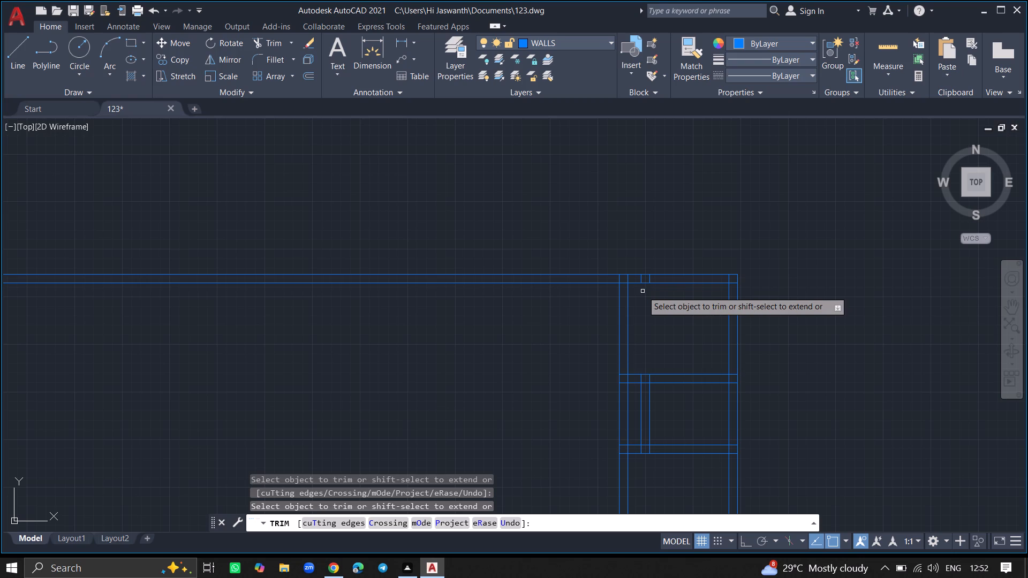
{"action": "left_click", "coordinate": [642, 279]}
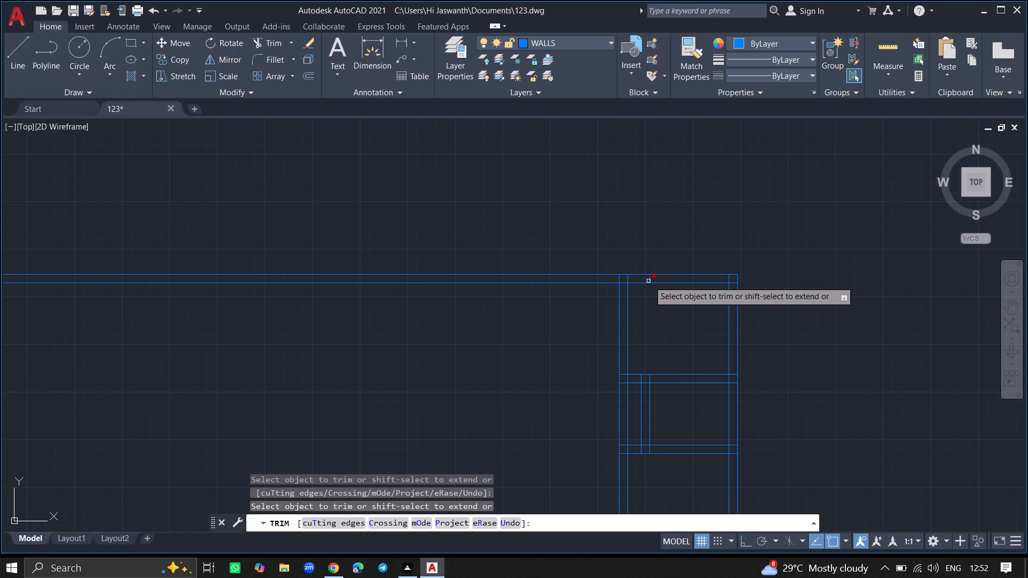
{"action": "scroll", "coordinate": [651, 279], "scroll_direction": "up", "scroll_amount": 3, "text": "ctrl"}
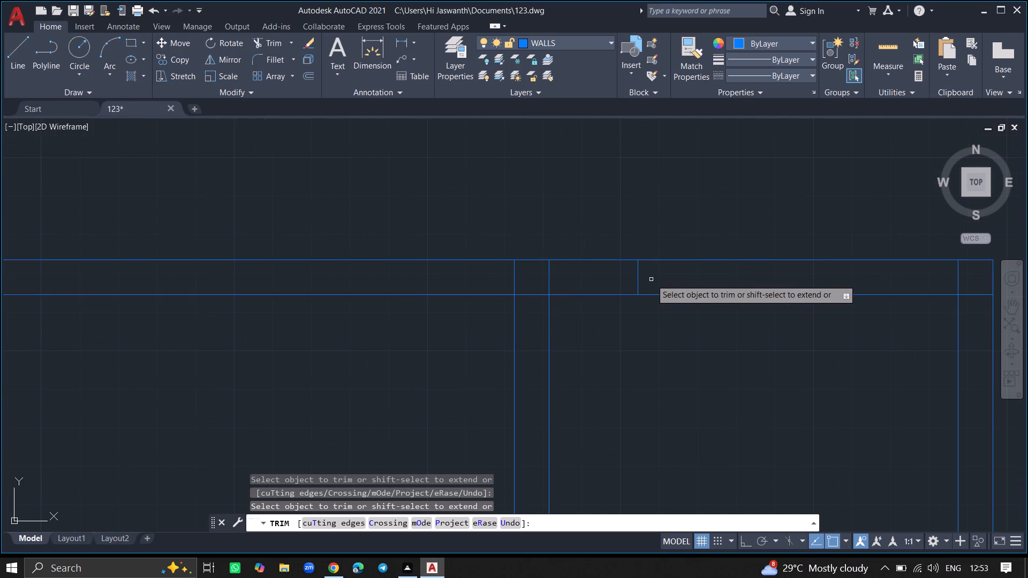
{"action": "left_click", "coordinate": [639, 275]}
Trim both partition lines out of the room between the first and second cross walls, including the pieces inside those two walls.
{"action": "scroll", "coordinate": [641, 347], "scroll_direction": "down", "scroll_amount": 5, "text": "ctrl"}
{"action": "scroll", "coordinate": [641, 425], "scroll_direction": "up", "scroll_amount": 3, "text": "ctrl"}
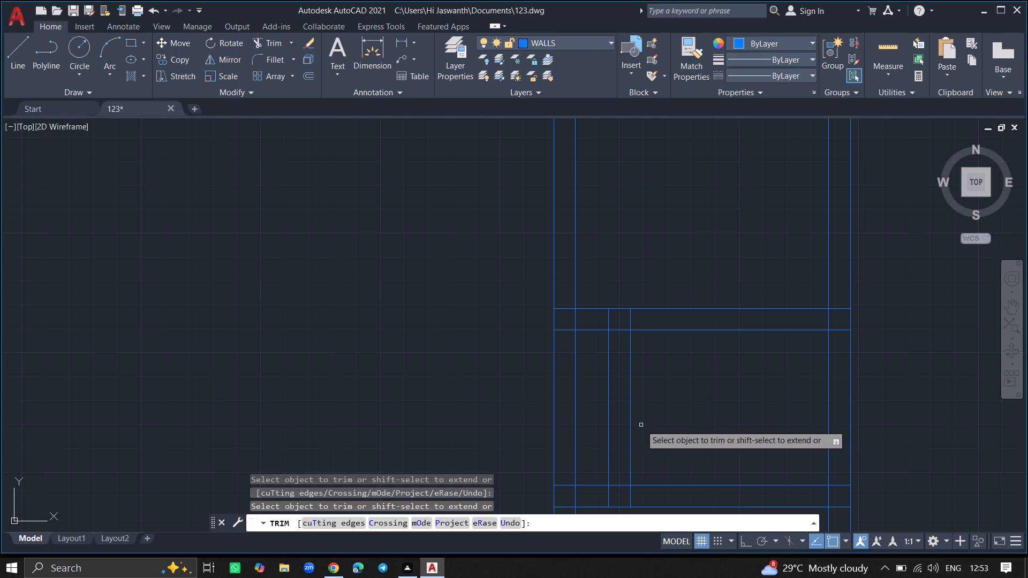
{"action": "left_click", "coordinate": [628, 413]}
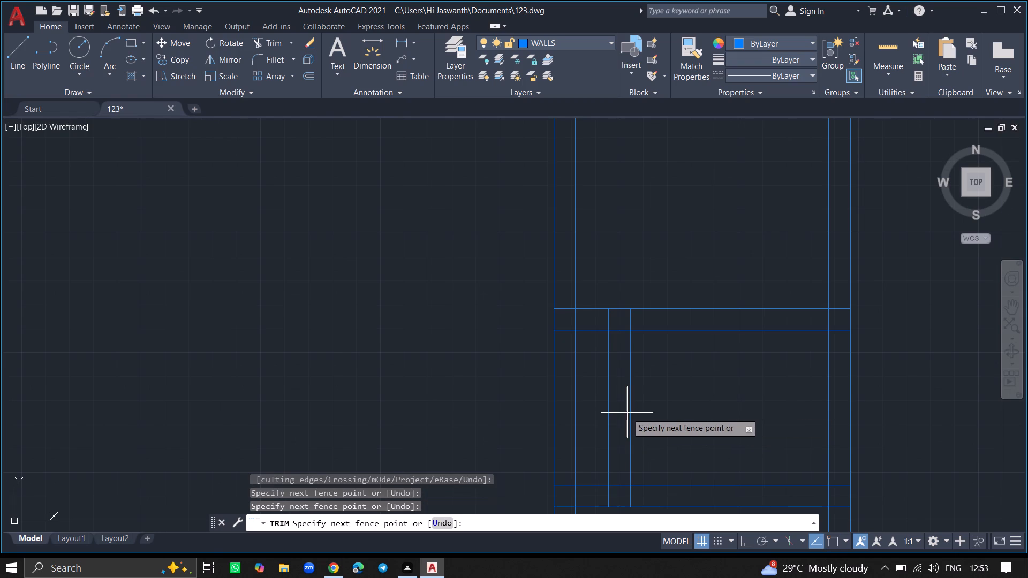
{"action": "left_click", "coordinate": [635, 413]}
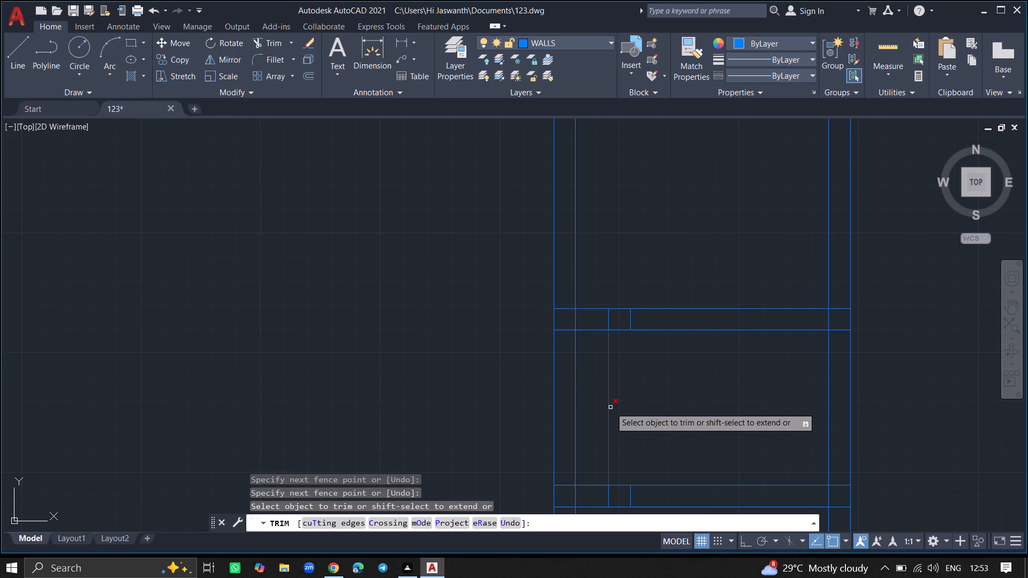
{"action": "left_click", "coordinate": [610, 407]}
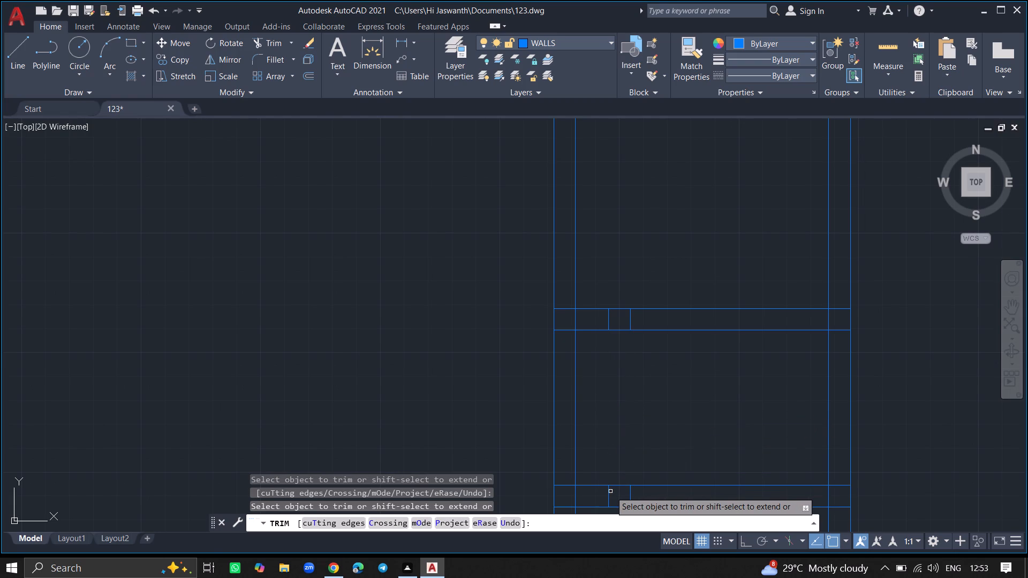
{"action": "left_click", "coordinate": [610, 492]}
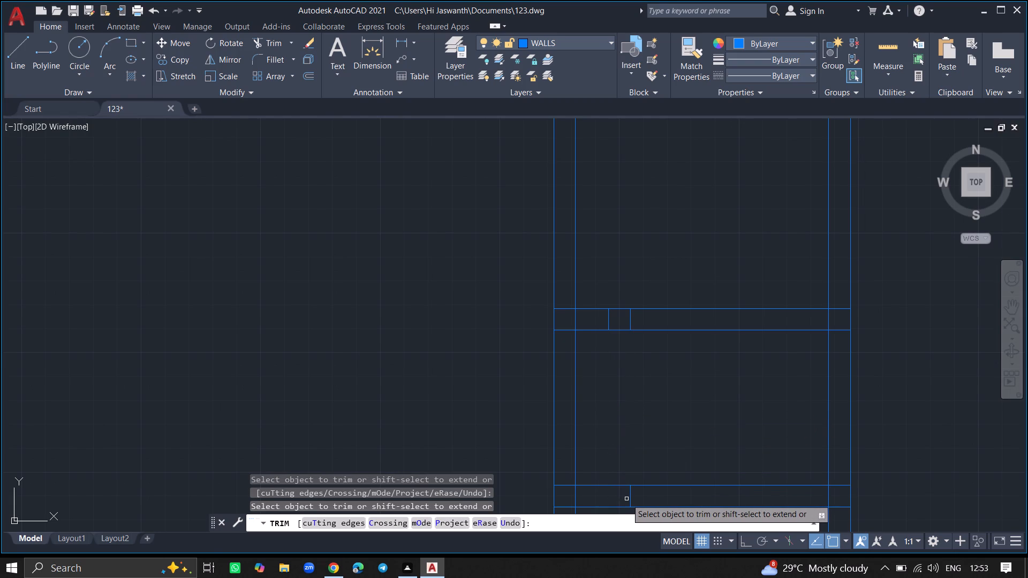
{"action": "left_click", "coordinate": [630, 499]}
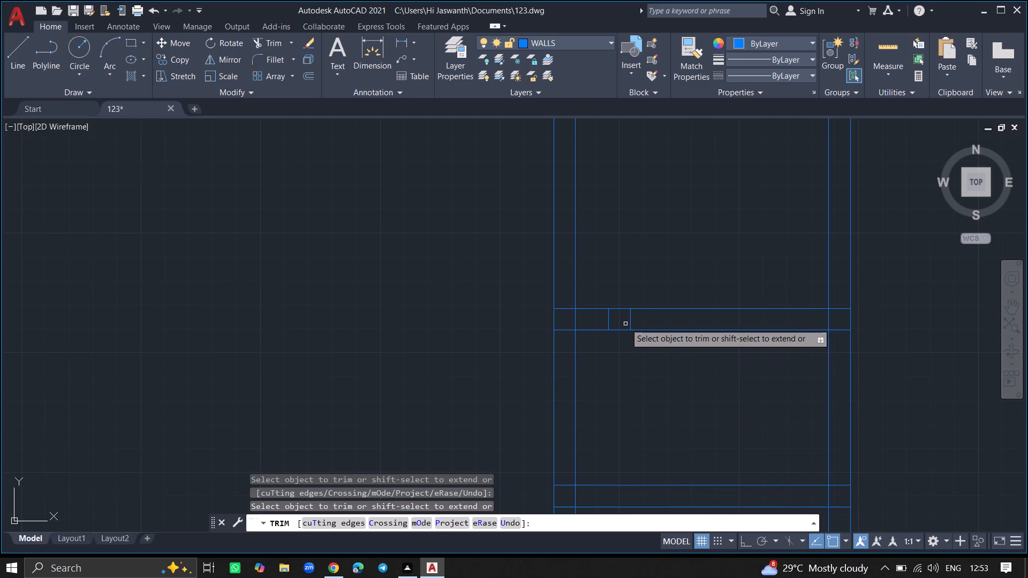
{"action": "left_click", "coordinate": [629, 322]}
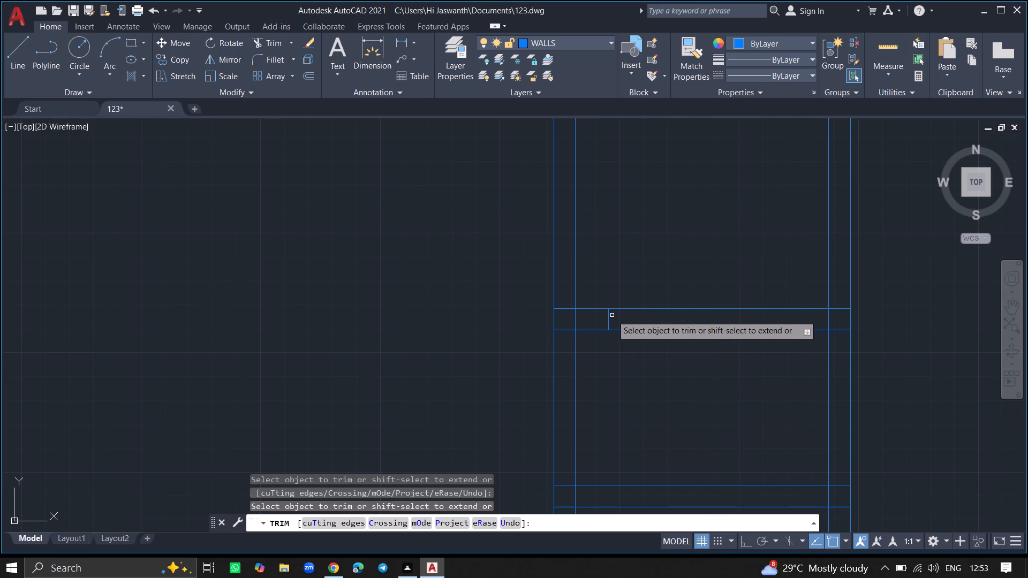
{"action": "left_click", "coordinate": [610, 315]}
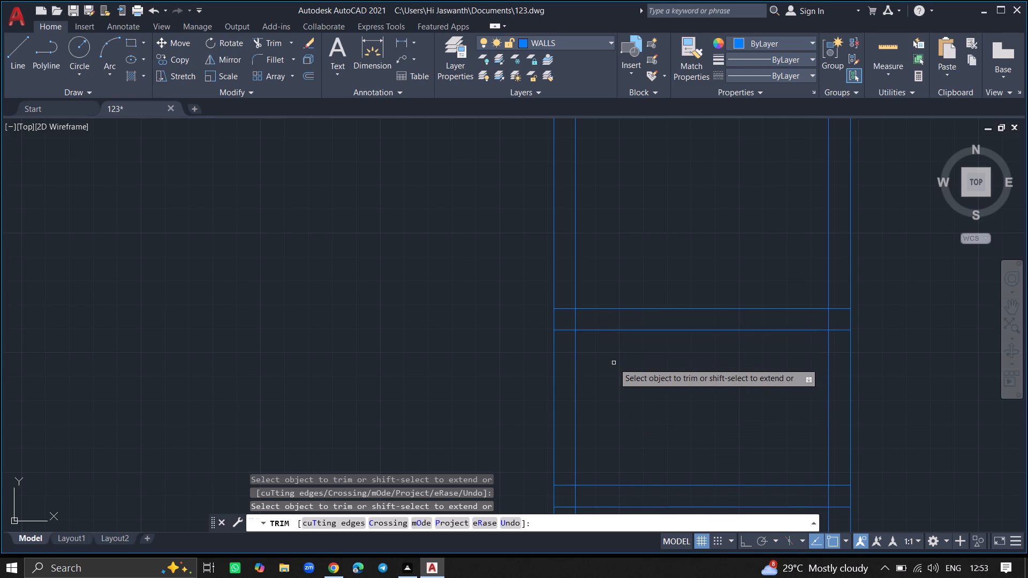
Trim away both lines of the narrow block's left wall below the fourth cross wall.
{"action": "scroll", "coordinate": [614, 363], "scroll_direction": "down", "scroll_amount": 6, "text": "ctrl"}
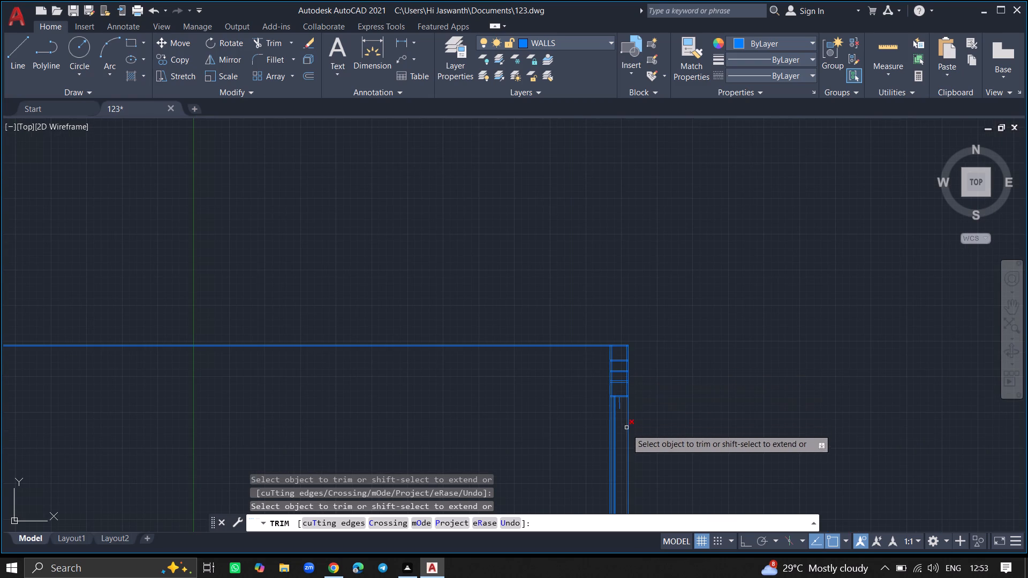
{"action": "scroll", "coordinate": [626, 430], "scroll_direction": "up", "scroll_amount": 3, "text": "ctrl"}
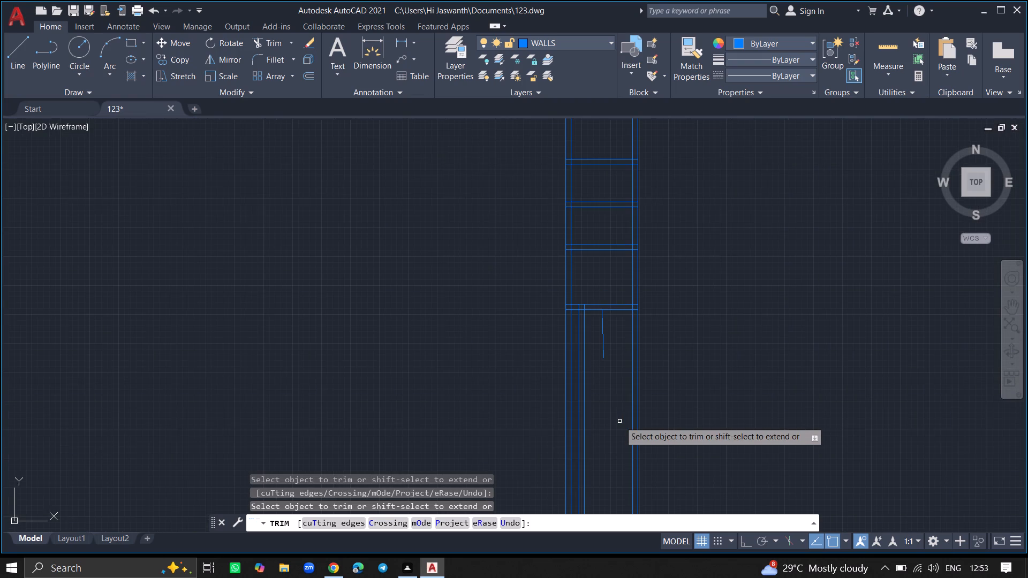
{"action": "scroll", "coordinate": [619, 421], "scroll_direction": "up", "scroll_amount": 2, "text": "ctrl"}
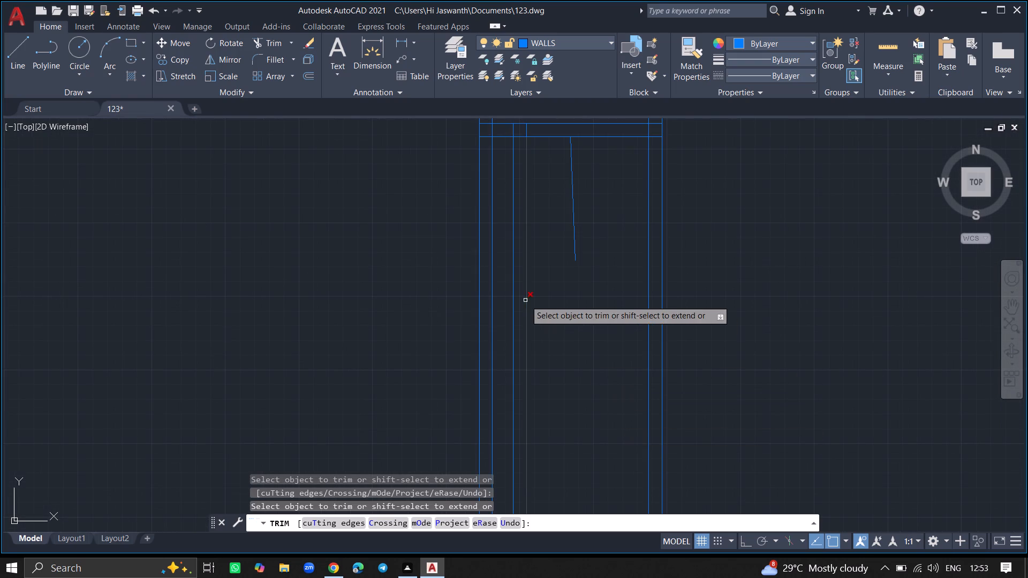
{"action": "left_click", "coordinate": [479, 276]}
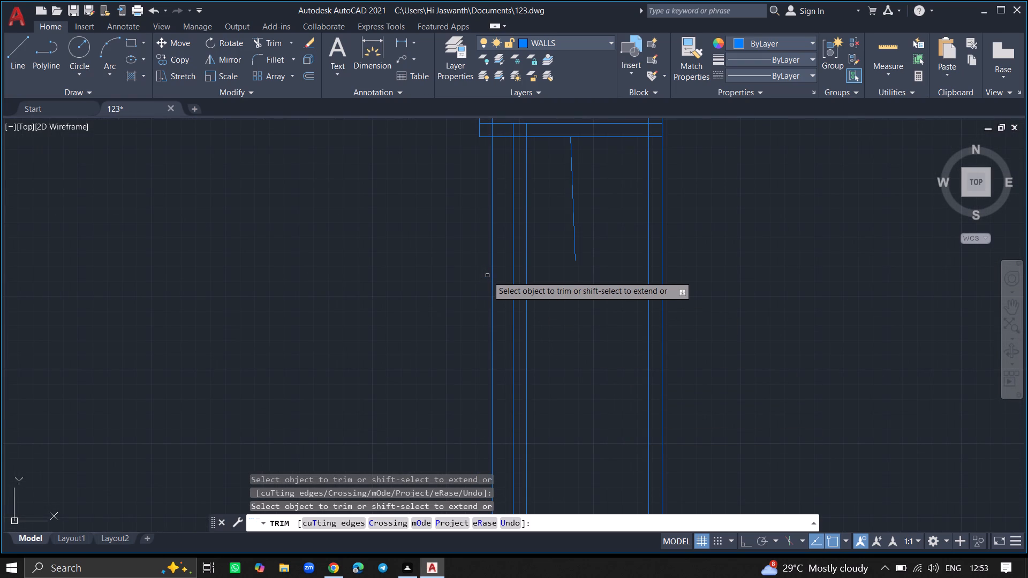
{"action": "left_click", "coordinate": [492, 276]}
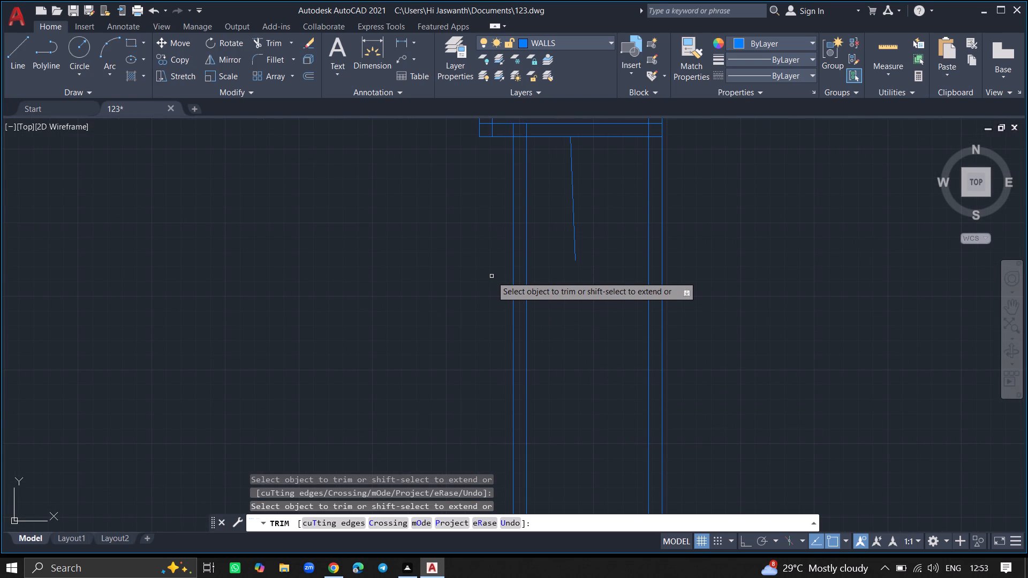
{"action": "key", "text": "Return"}
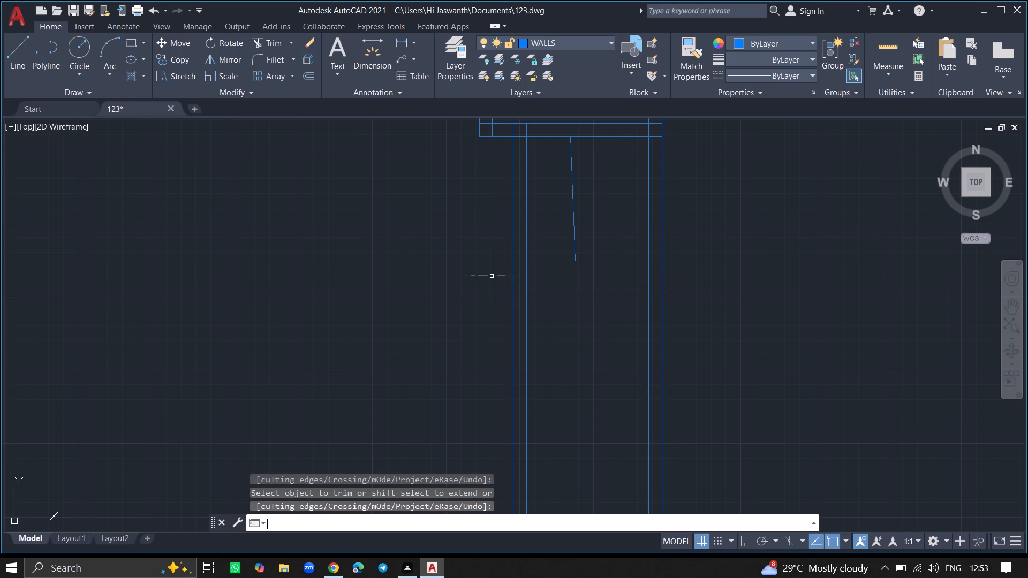
With Ortho on, draw a vertical 7' line down from the fourth cross wall's lower line, just right of the slanted line.
{"action": "key", "text": "F8"}
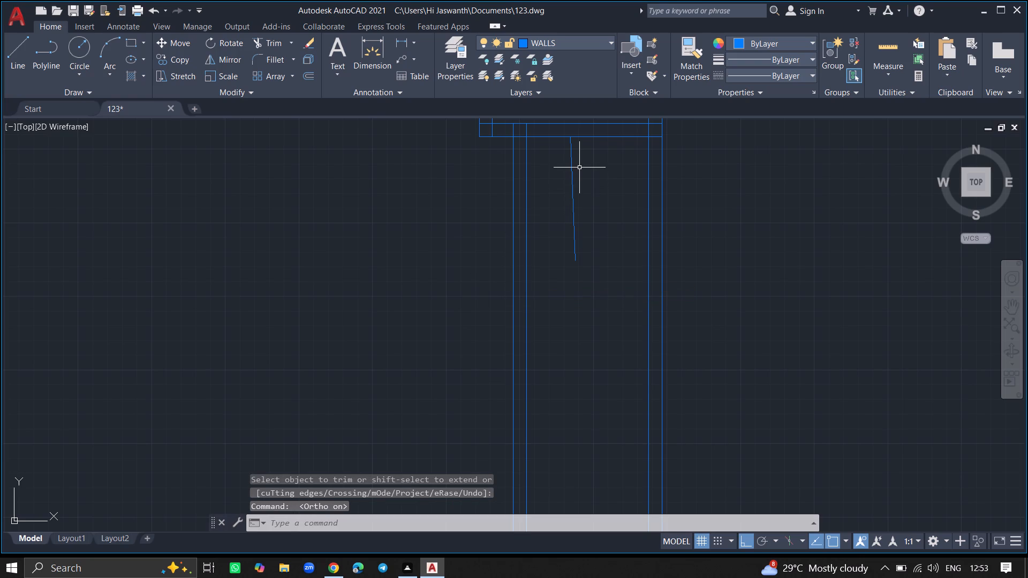
{"action": "key", "text": "l"}
{"action": "key", "text": "Return"}
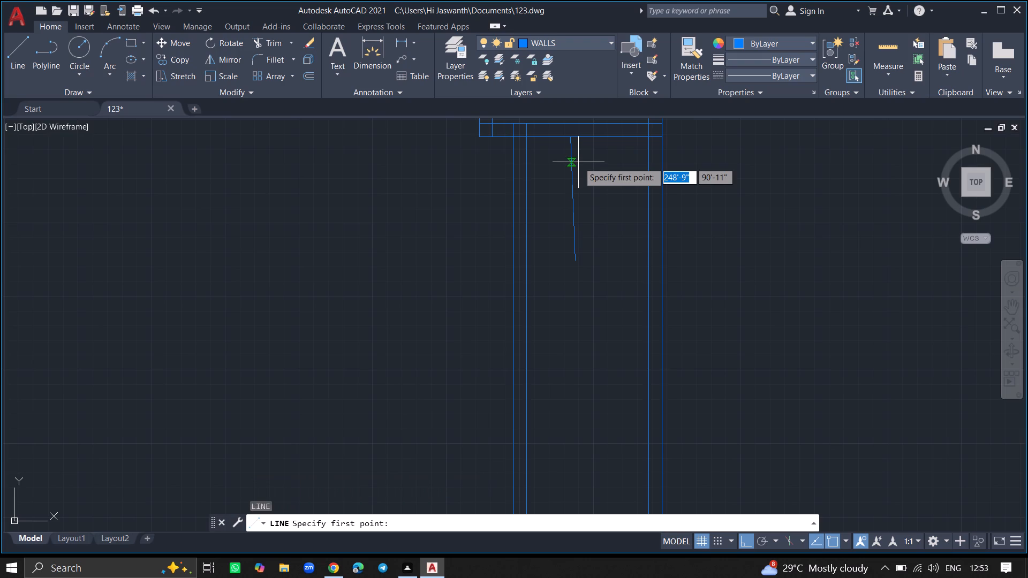
{"action": "left_click", "coordinate": [582, 137]}
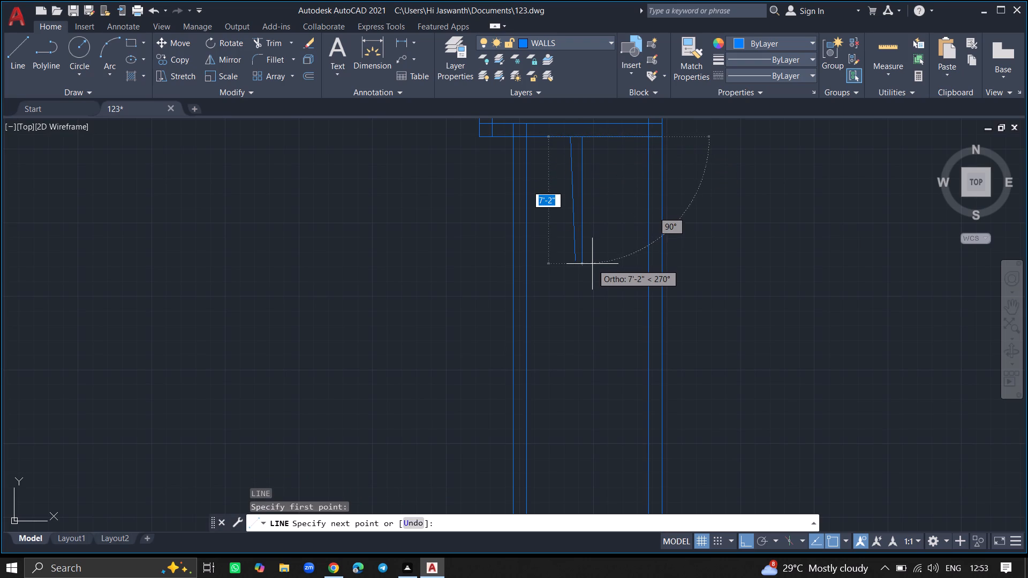
{"action": "type", "text": "7'"}
{"action": "key", "text": "Return"}
{"action": "key", "text": "Return"}
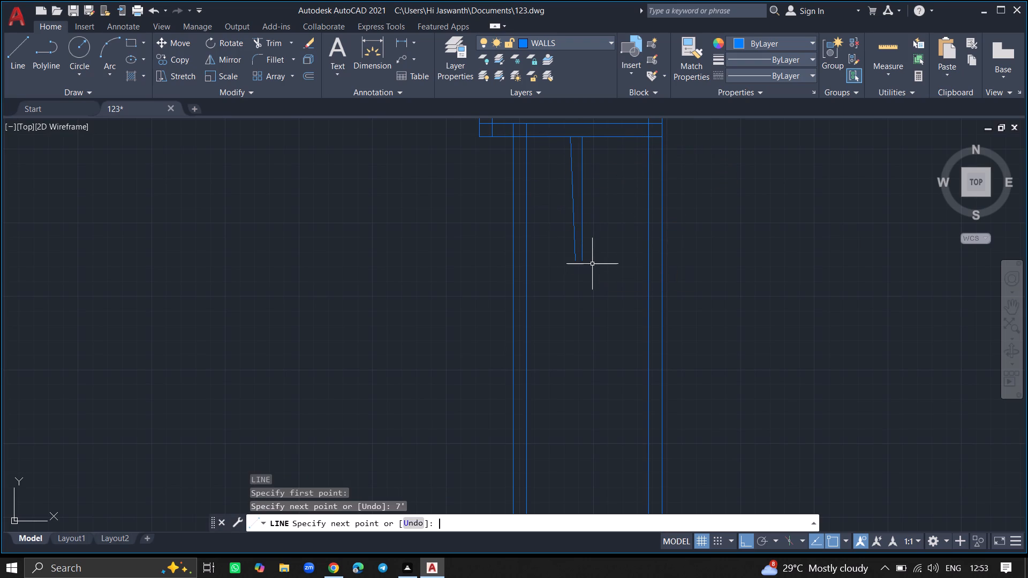
Delete the slanted line below the fourth cross wall.
{"action": "left_click", "coordinate": [573, 231]}
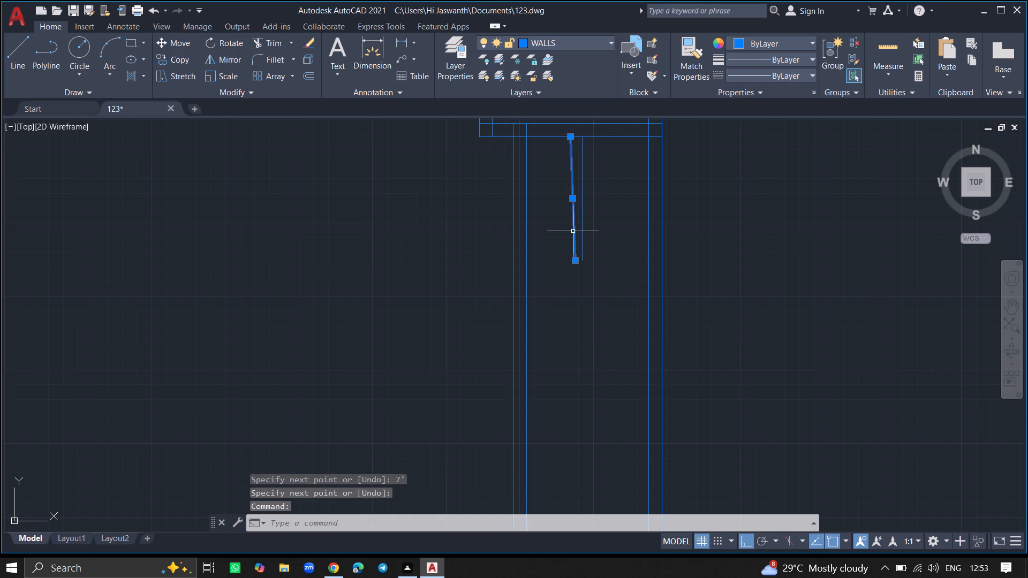
{"action": "key", "text": "Delete"}
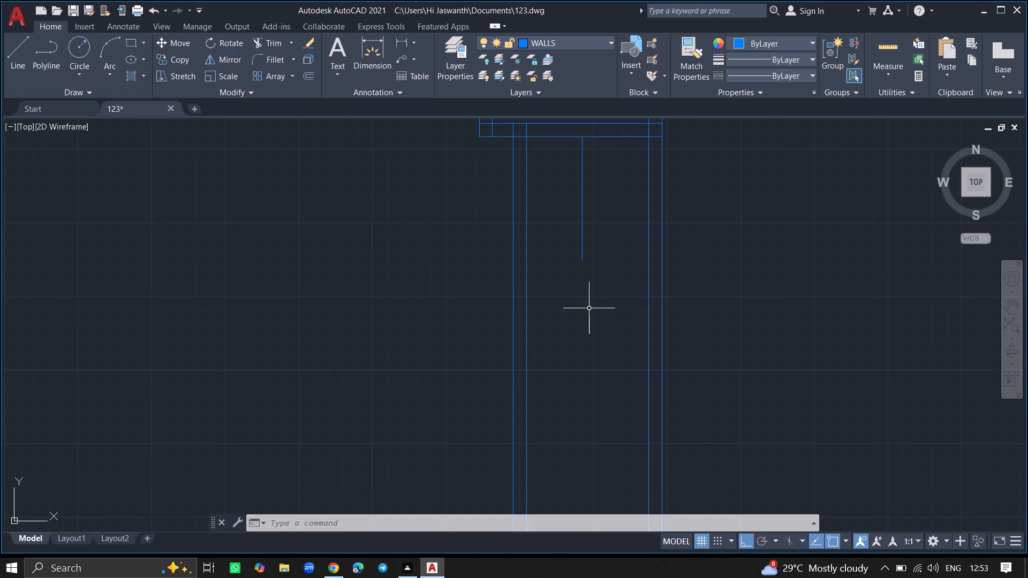
Draw a horizontal line through the 7' line's lower end, spanning from the partition's left line to the right outer wall's outer line.
{"action": "key", "text": "l"}
{"action": "key", "text": "Return"}
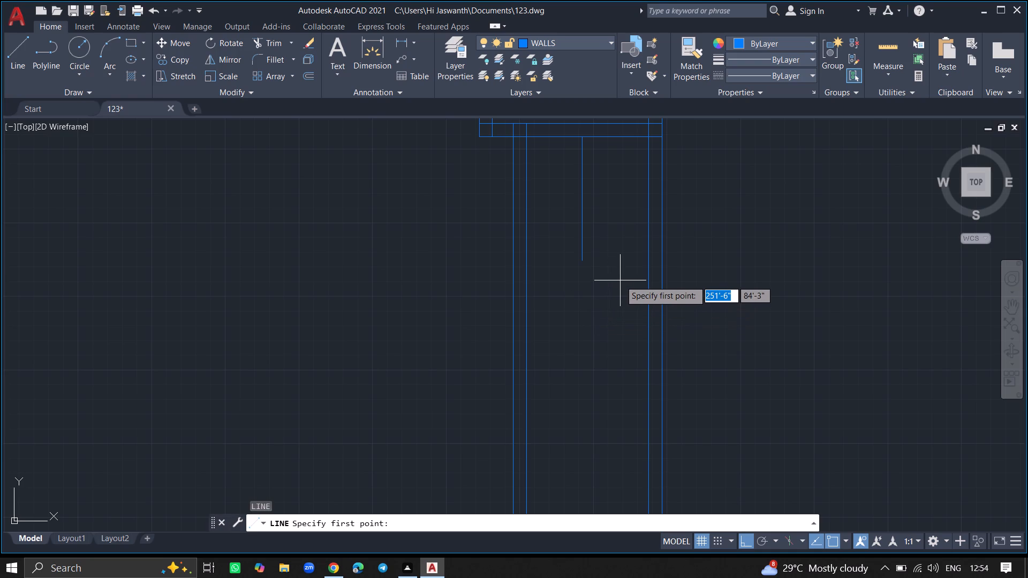
{"action": "left_click", "coordinate": [584, 258]}
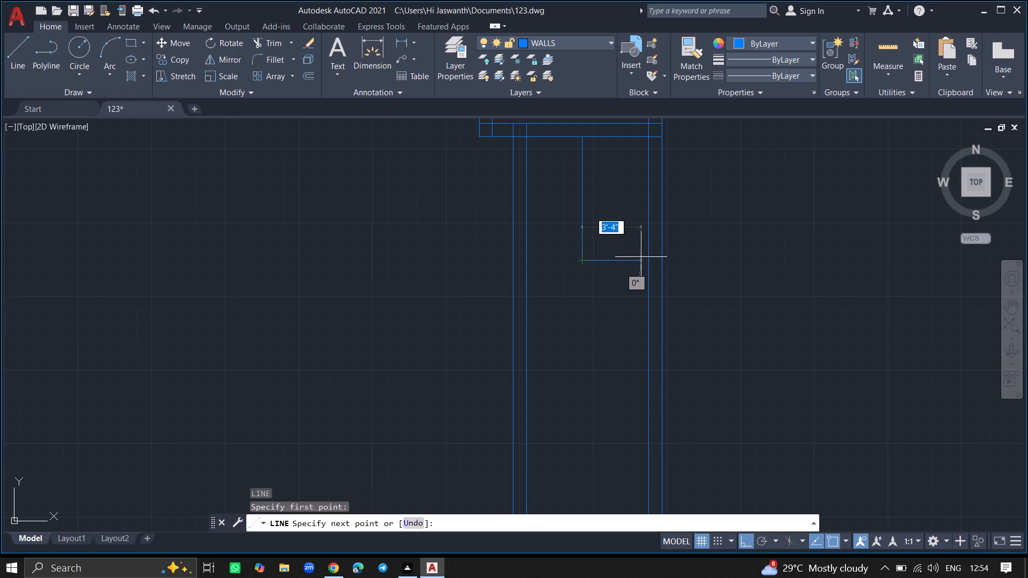
{"action": "left_click", "coordinate": [649, 262]}
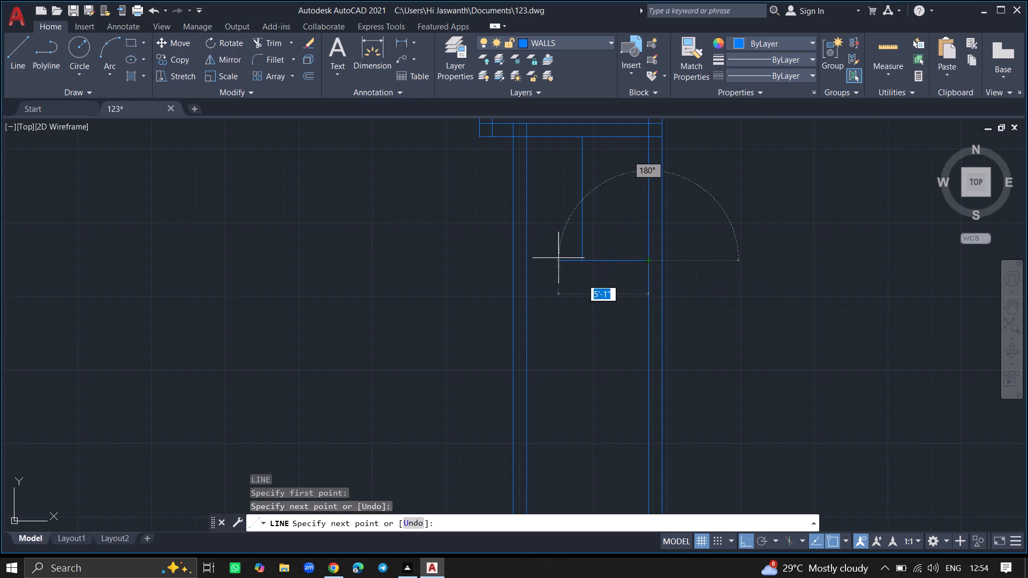
{"action": "left_click", "coordinate": [528, 263]}
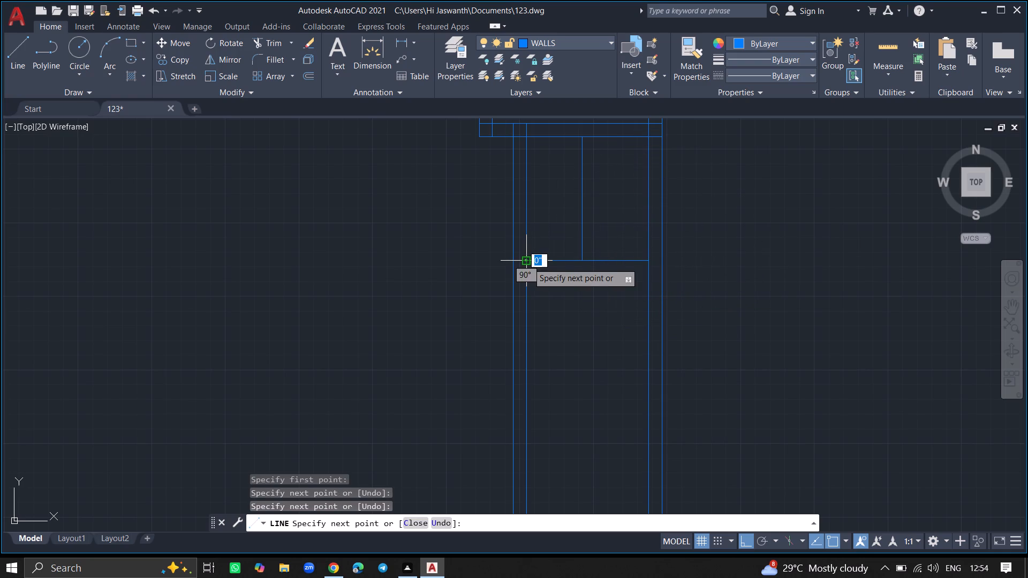
{"action": "left_click", "coordinate": [512, 264]}
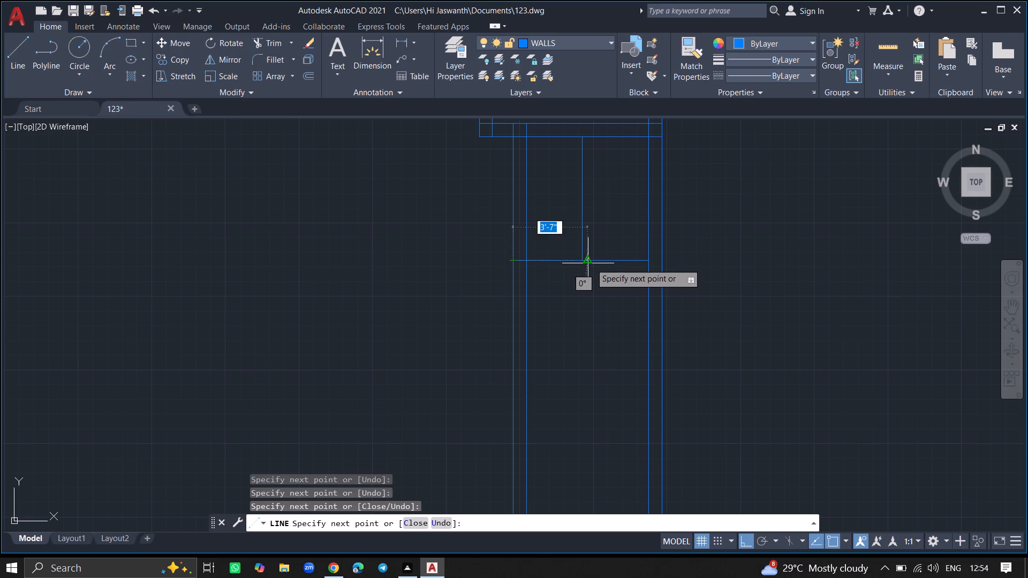
{"action": "left_click", "coordinate": [662, 262]}
{"action": "key", "text": "Return"}
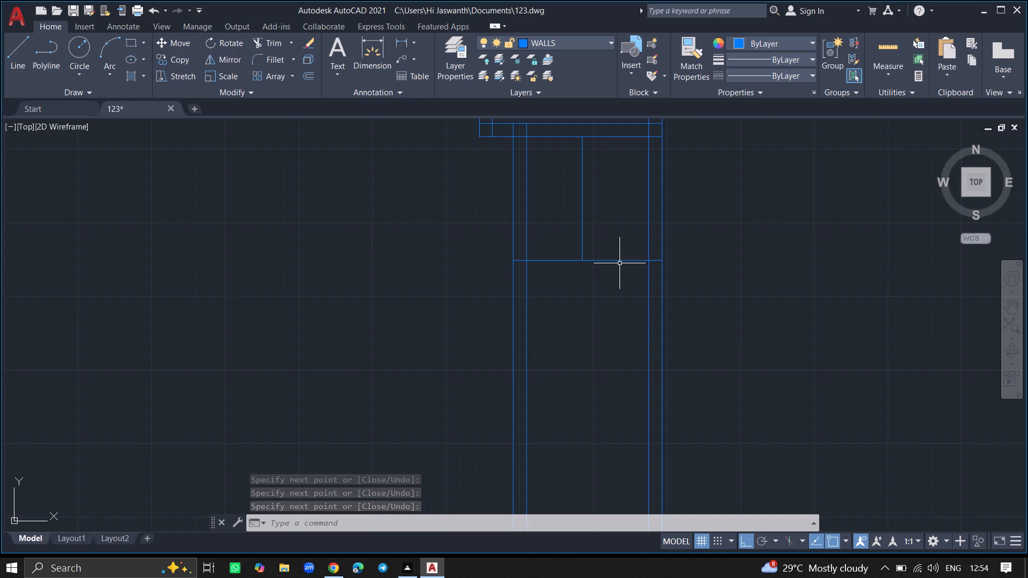
Offset the horizontal line at the 7' line's lower end 9" downward to form the fifth cross wall.
{"action": "key", "text": "o"}
{"action": "type", "text": "FF"}
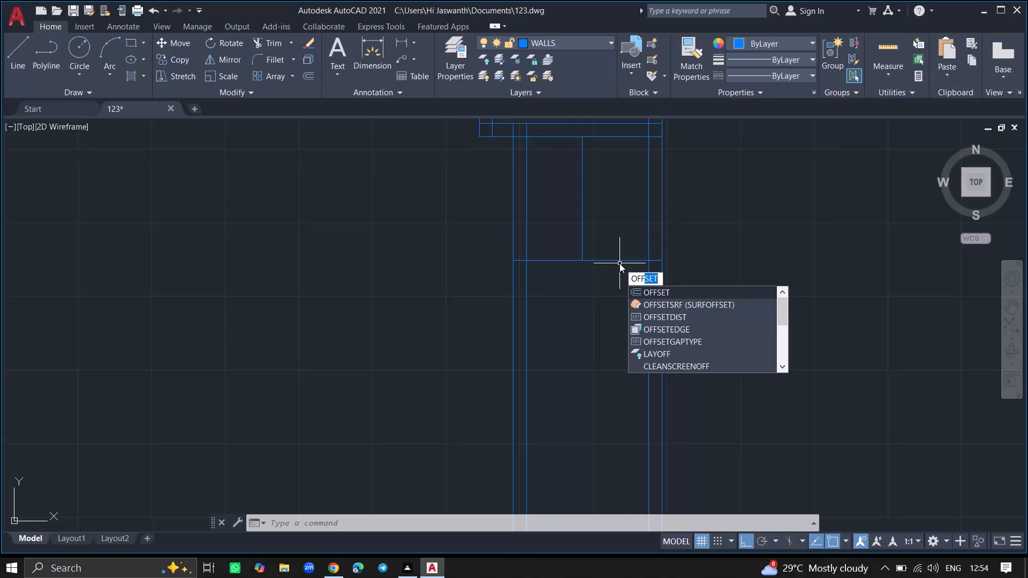
{"action": "left_click", "coordinate": [634, 288]}
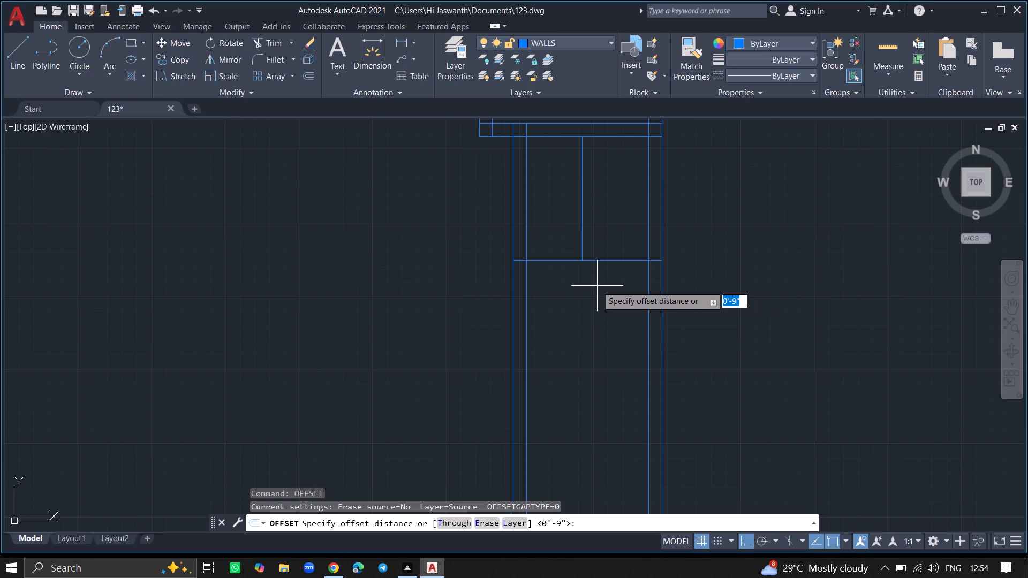
{"action": "key", "text": "Return"}
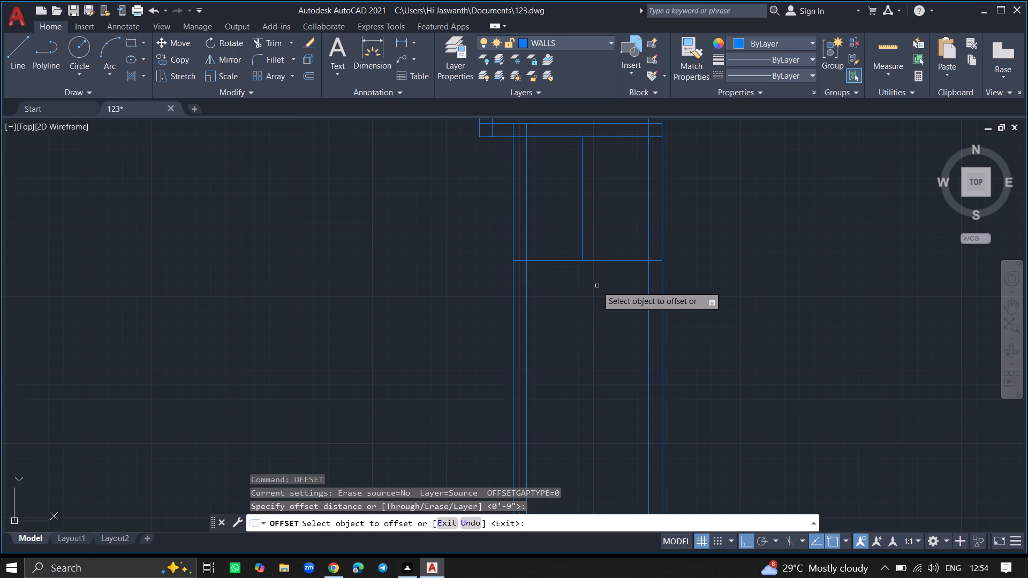
{"action": "left_click_drag", "start_coordinate": [599, 262], "coordinate": [601, 278]}
{"action": "left_click", "coordinate": [601, 278]}
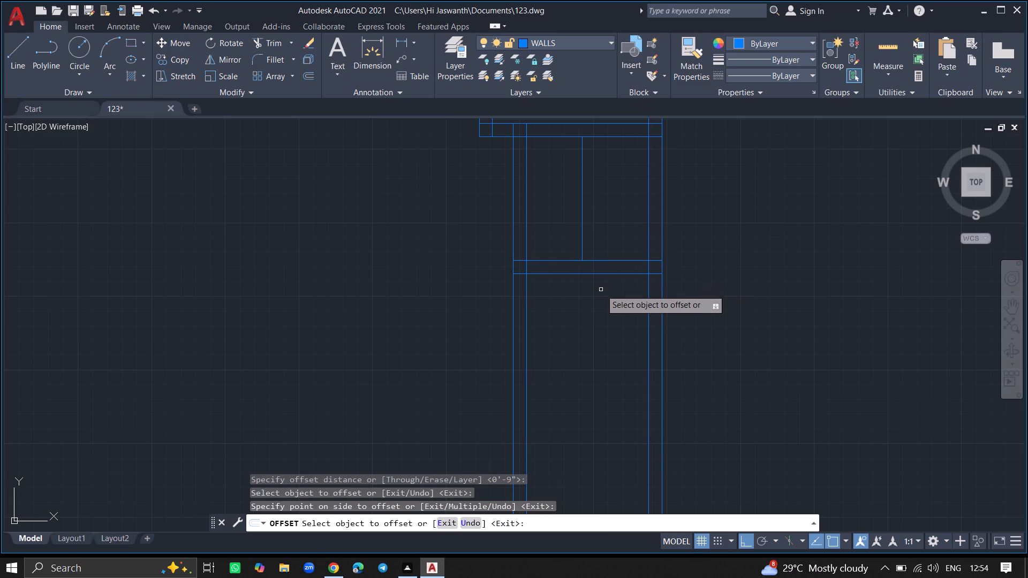
{"action": "key", "text": "Return"}
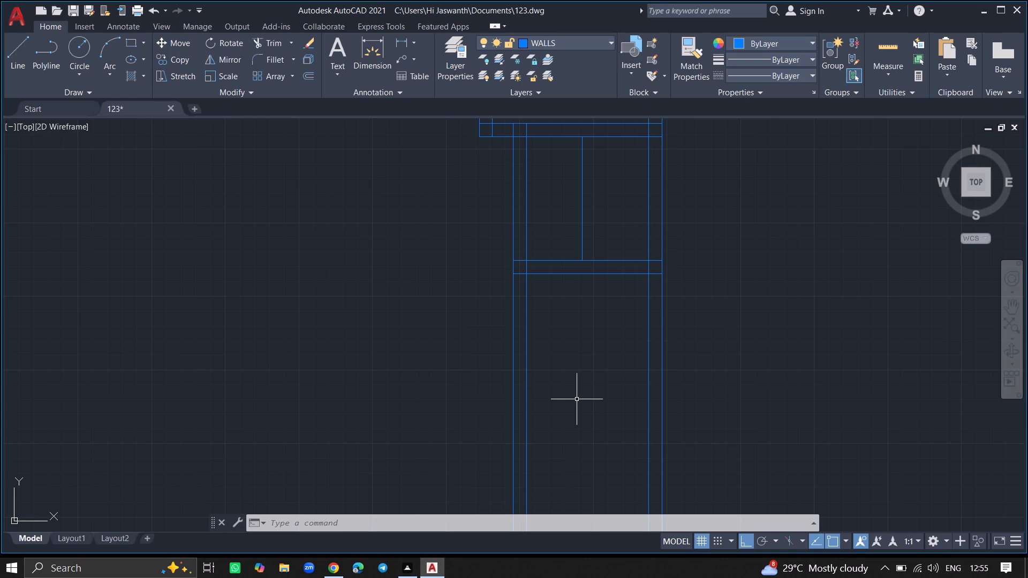
Offset the fifth cross wall's lower line 10'4" downward for the sixth cross wall's upper line.
{"action": "key", "text": "o"}
{"action": "key", "text": "f"}
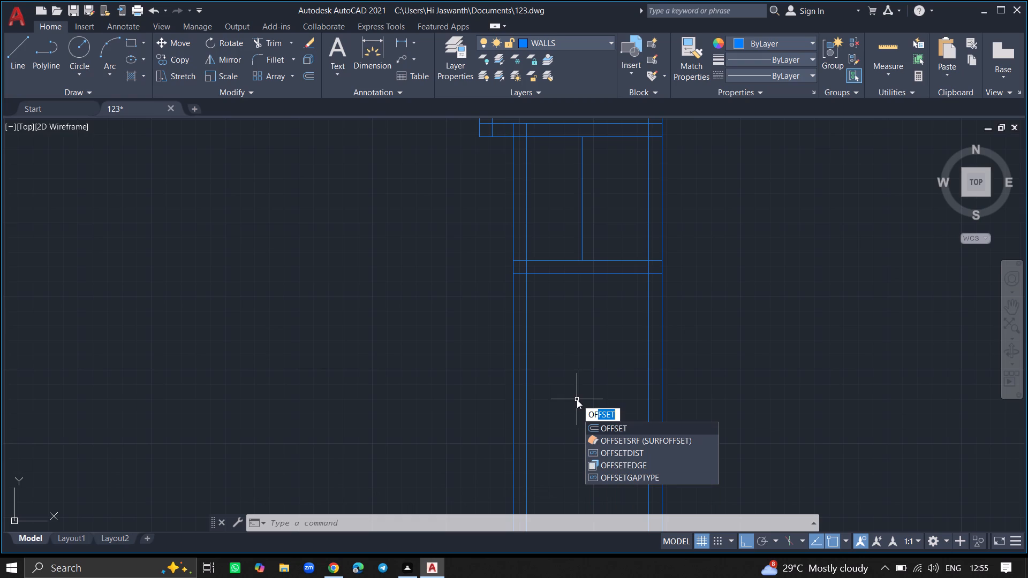
{"action": "key", "text": "f"}
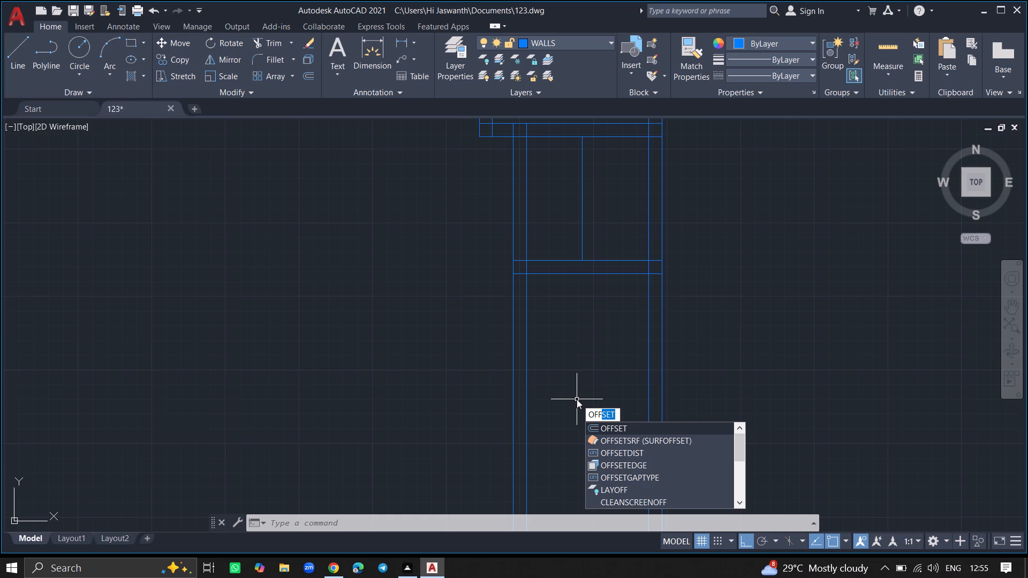
{"action": "type", "text": "SER"}
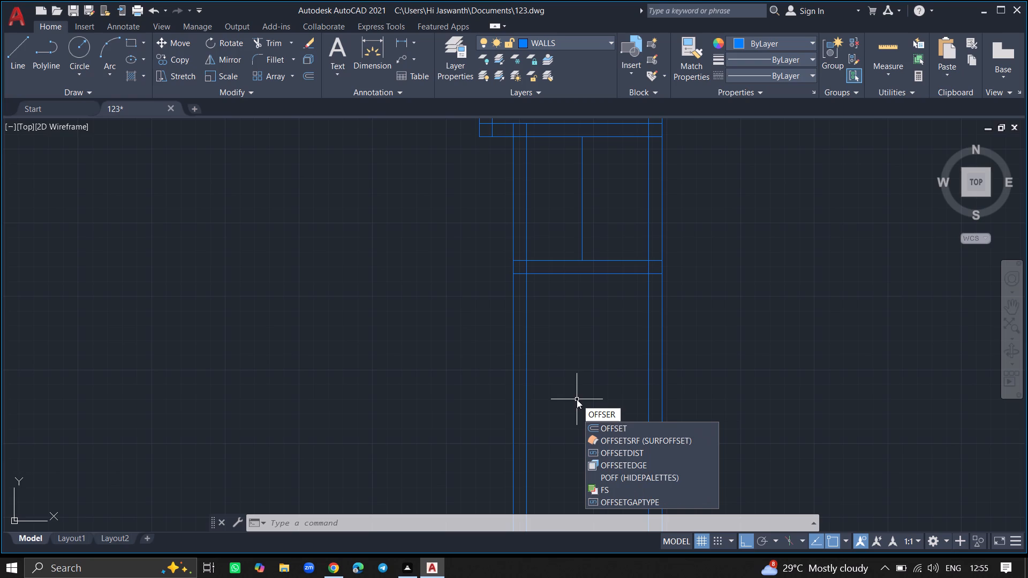
{"action": "key", "text": "BackSpace"}
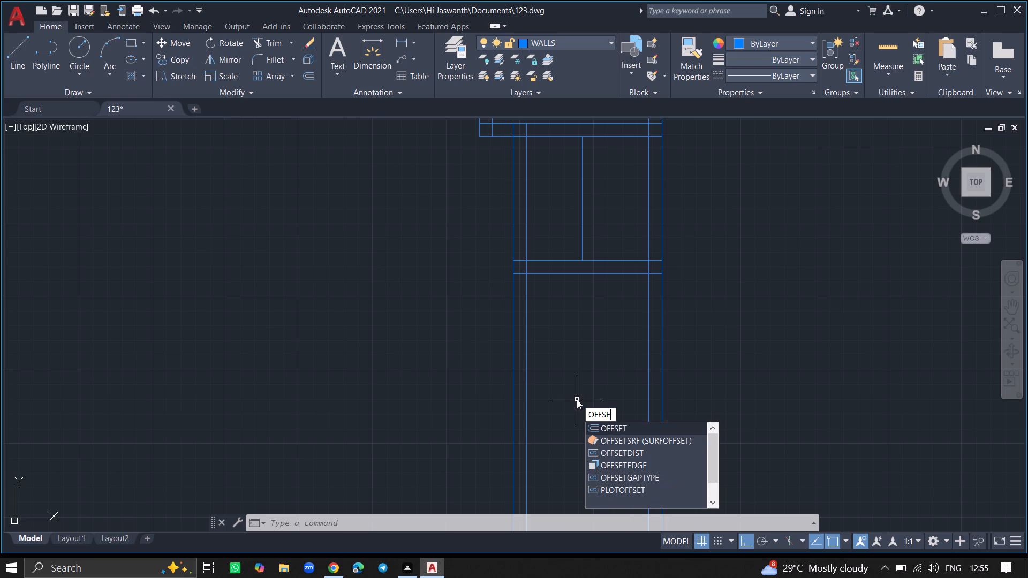
{"action": "left_click", "coordinate": [607, 428]}
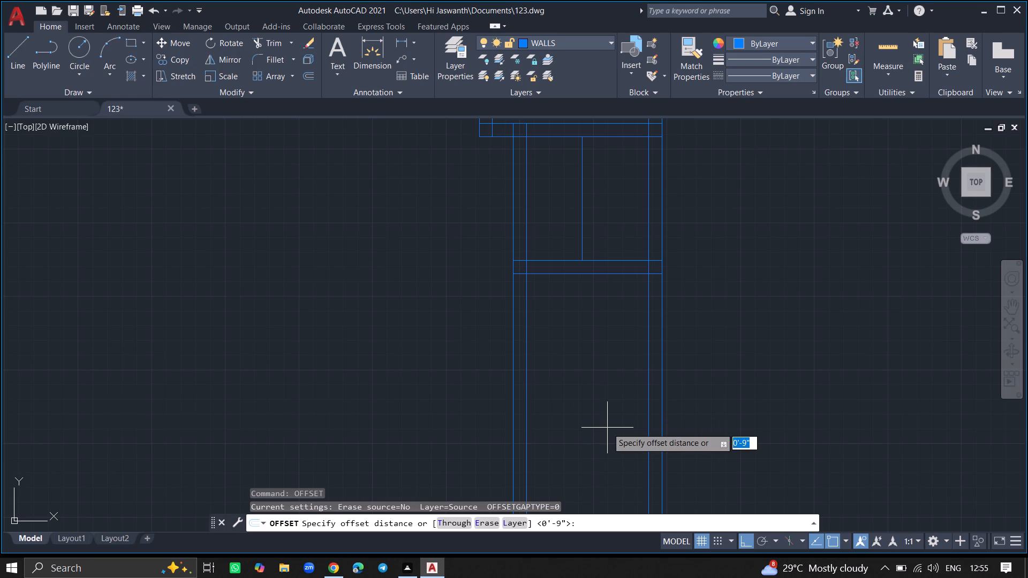
{"action": "type", "text": "10'"}
{"action": "key", "text": "4"}
{"action": "key", "text": "shift+quotedbl"}
{"action": "key", "text": "Return"}
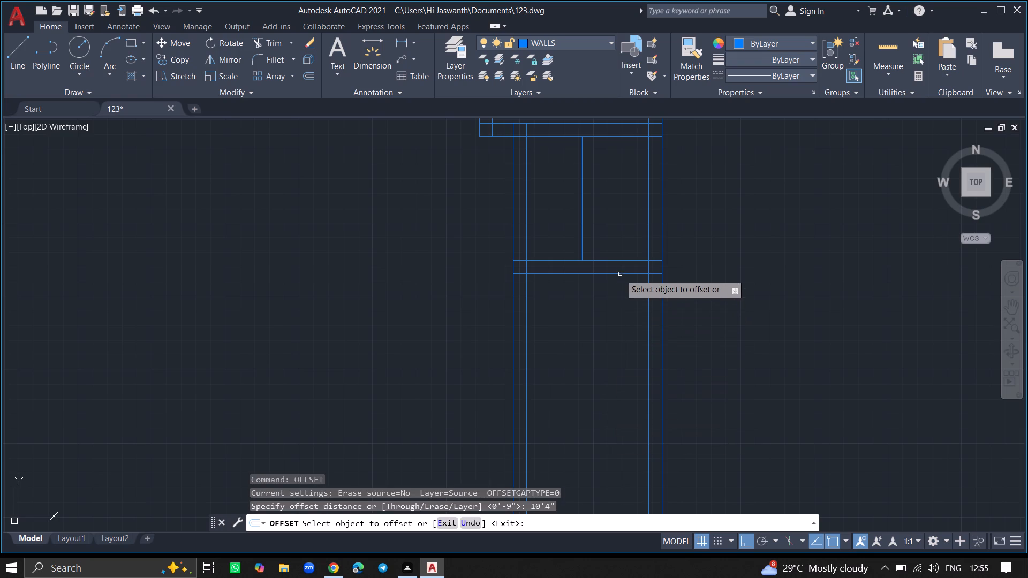
{"action": "left_click_drag", "start_coordinate": [620, 272], "coordinate": [611, 349]}
{"action": "left_click", "coordinate": [611, 349]}
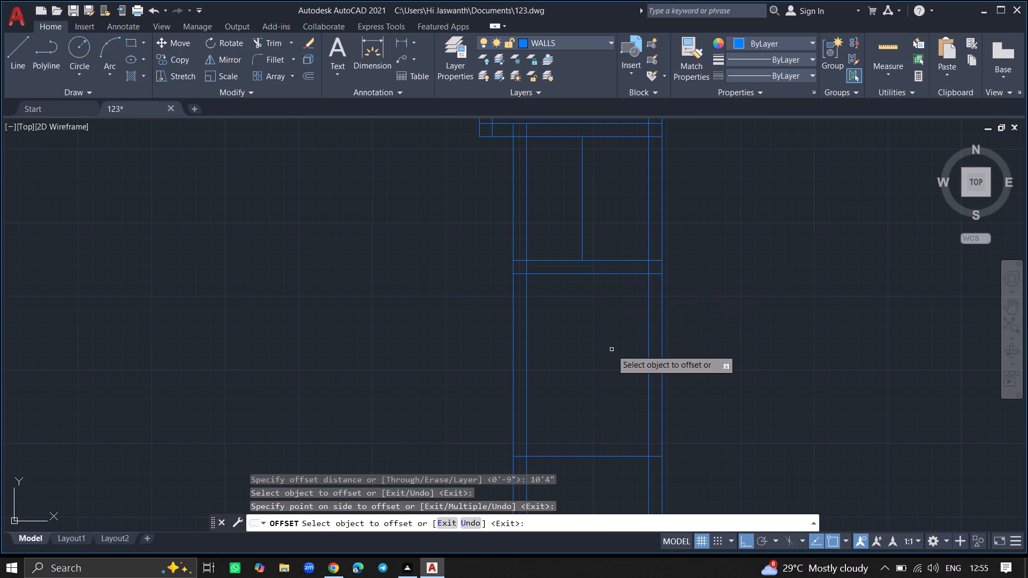
{"action": "key", "text": "Return"}
Offset the sixth cross wall's upper line 9" downward to complete that wall.
{"action": "type", "text": "OFFSET"}
{"action": "key", "text": "Return"}
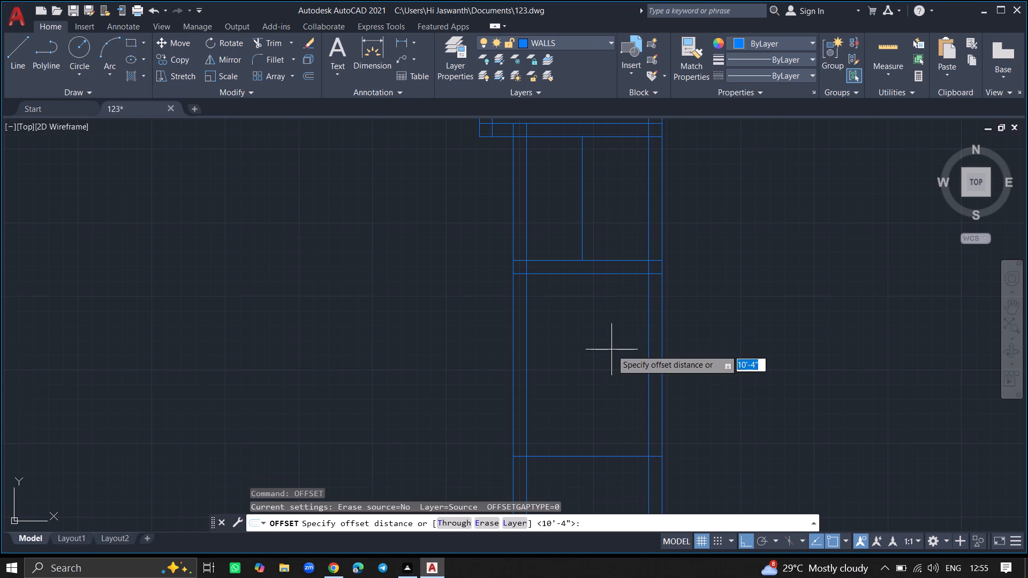
{"action": "key", "text": "9"}
{"action": "key", "text": "shift+quotedbl"}
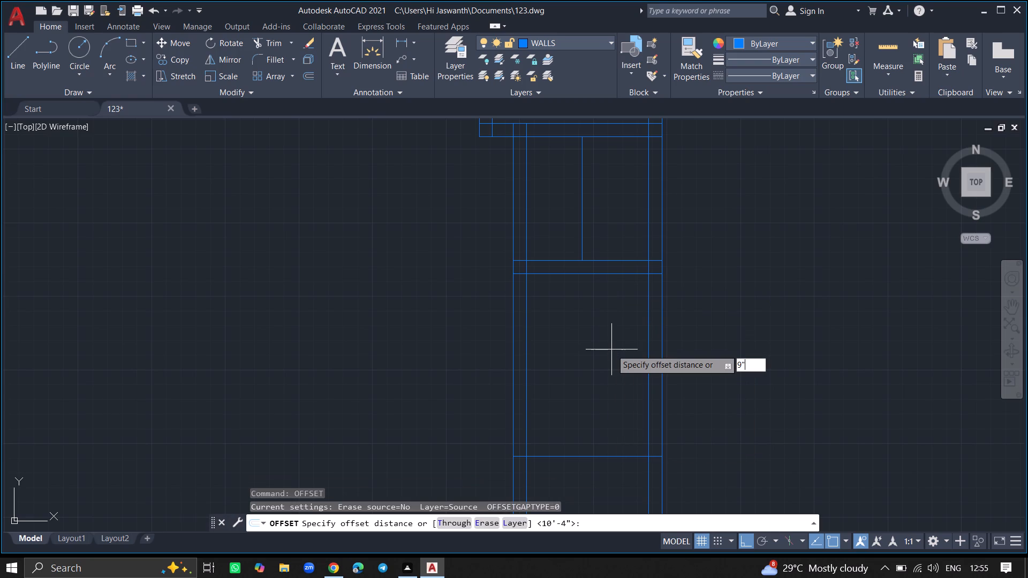
{"action": "key", "text": "Return"}
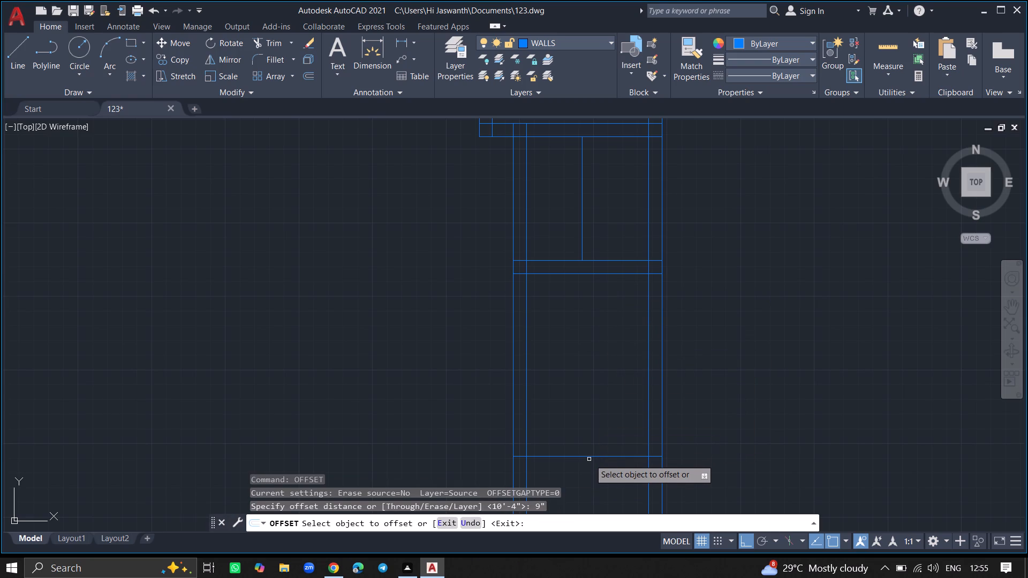
{"action": "left_click_drag", "start_coordinate": [592, 457], "coordinate": [592, 466]}
{"action": "left_click", "coordinate": [592, 466]}
{"action": "key", "text": "Return"}
Offset the sixth cross wall's lower line 9' downward for the seventh cross wall's upper line.
{"action": "scroll", "coordinate": [592, 466], "scroll_direction": "down", "scroll_amount": 2, "text": "ctrl"}
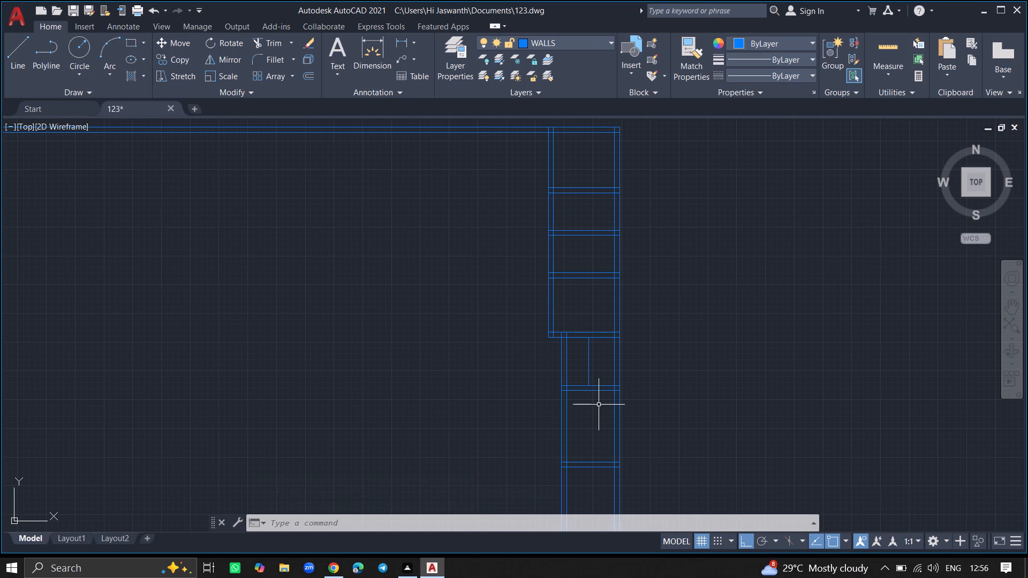
{"action": "scroll", "coordinate": [599, 405], "scroll_direction": "down", "scroll_amount": 6, "text": "ctrl"}
{"action": "scroll", "coordinate": [599, 421], "scroll_direction": "up", "scroll_amount": 4, "text": "ctrl"}
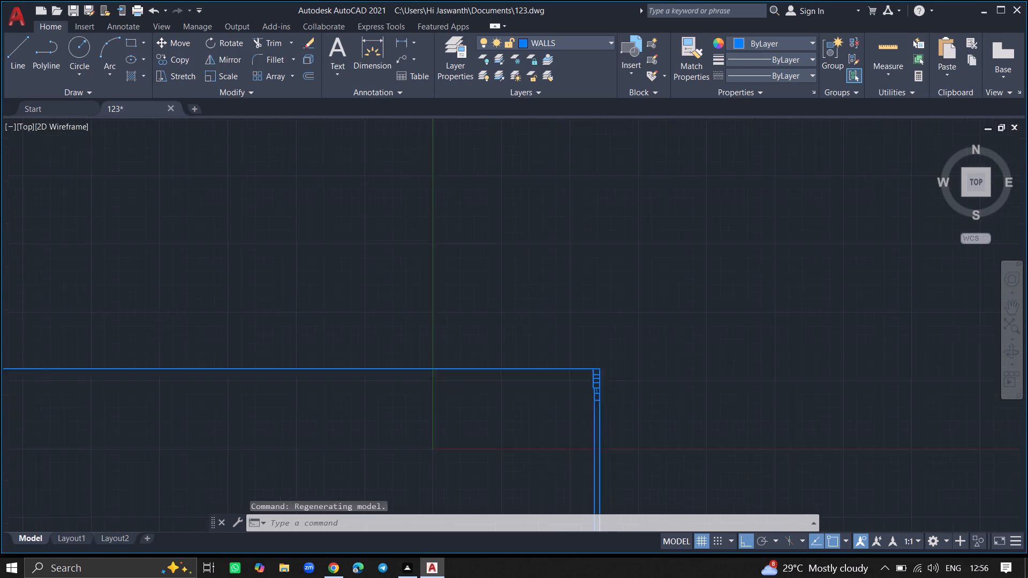
{"action": "scroll", "coordinate": [599, 421], "scroll_direction": "up", "scroll_amount": 2, "text": "ctrl"}
{"action": "scroll", "coordinate": [577, 291], "scroll_direction": "up", "scroll_amount": 2, "text": "ctrl"}
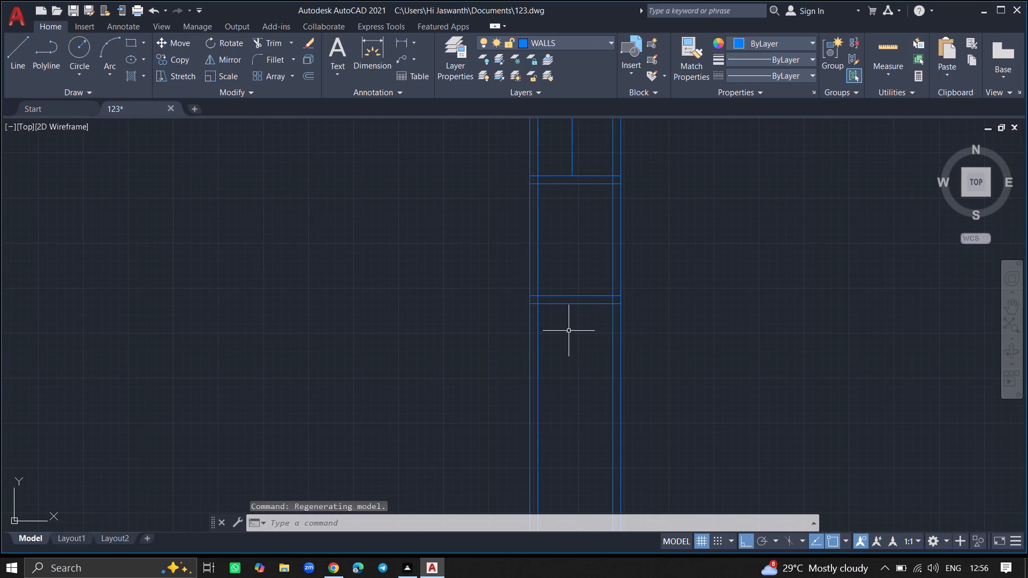
{"action": "key", "text": "o"}
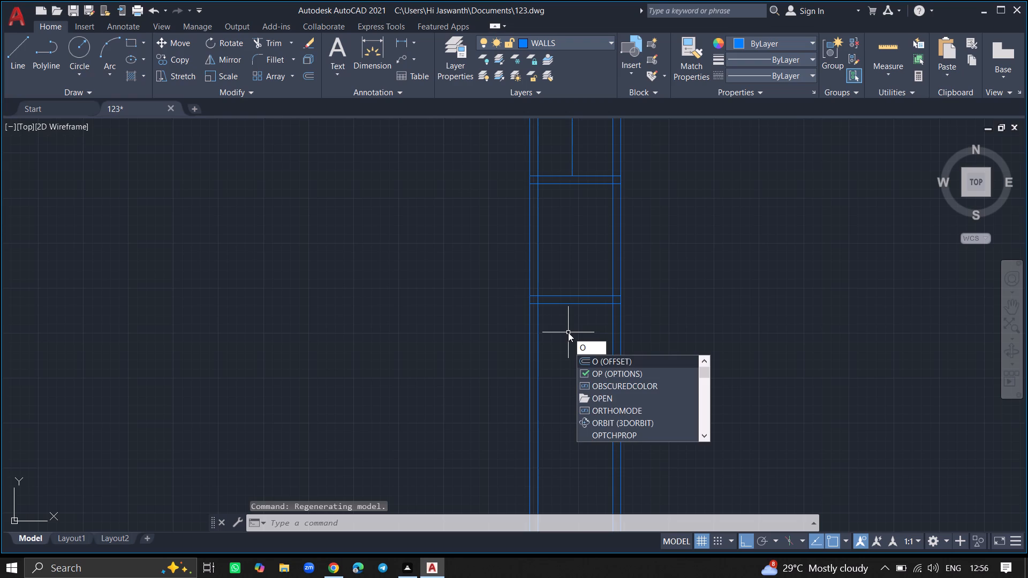
{"action": "type", "text": "FF"}
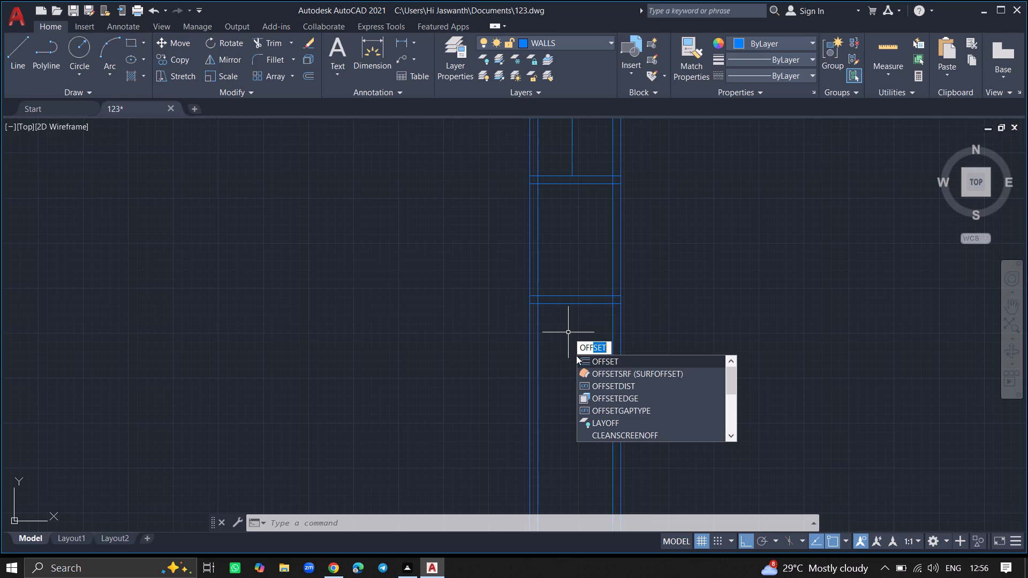
{"action": "left_click", "coordinate": [577, 357]}
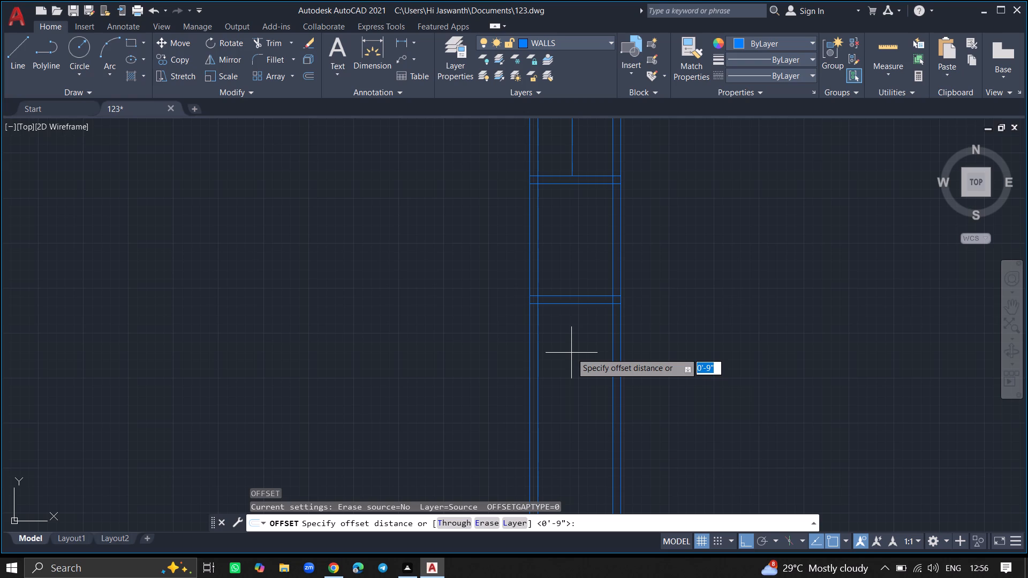
{"action": "type", "text": "9'"}
{"action": "key", "text": "Return"}
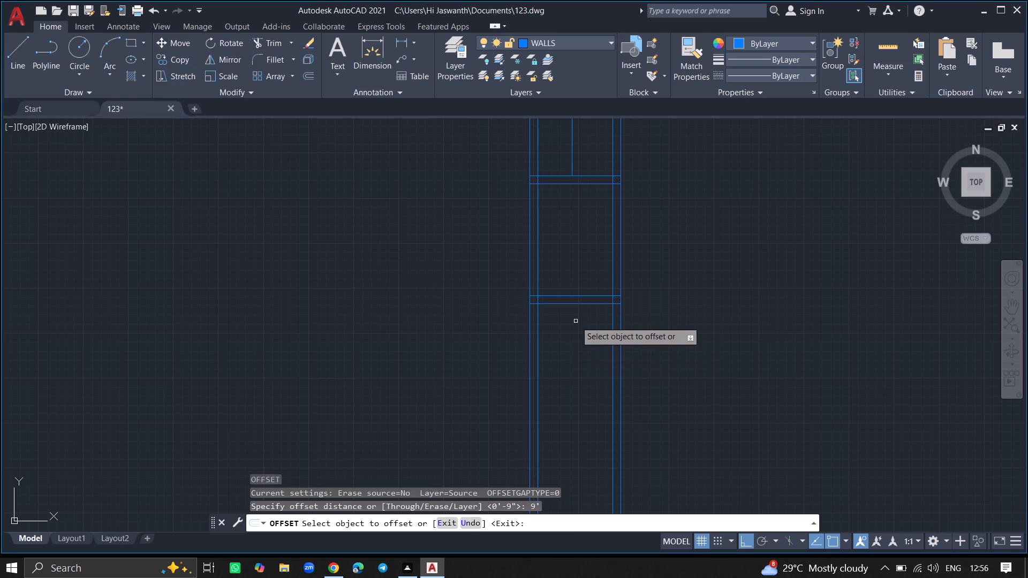
{"action": "left_click_drag", "start_coordinate": [576, 305], "coordinate": [574, 351]}
{"action": "left_click", "coordinate": [574, 351]}
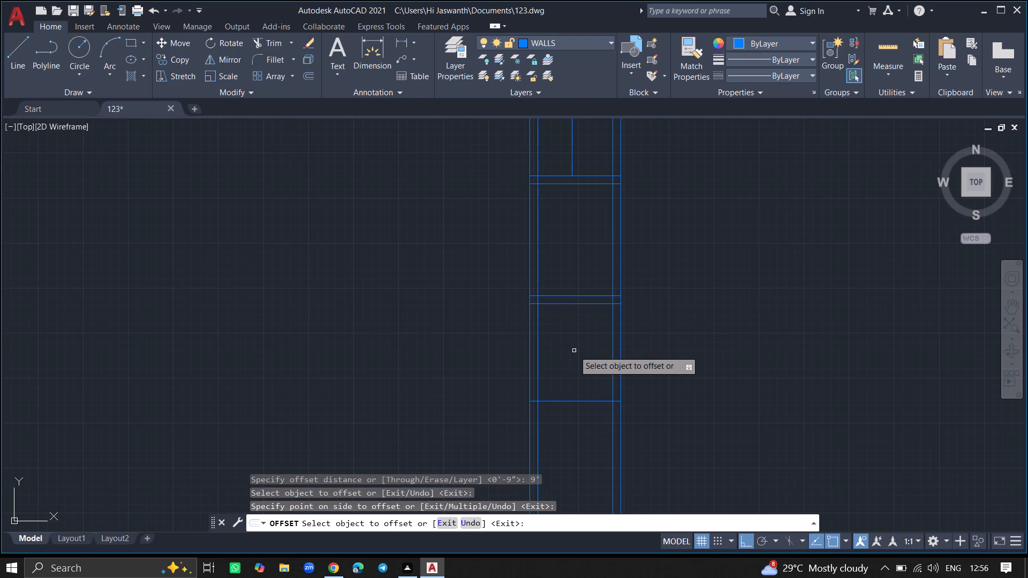
{"action": "key", "text": "Return"}
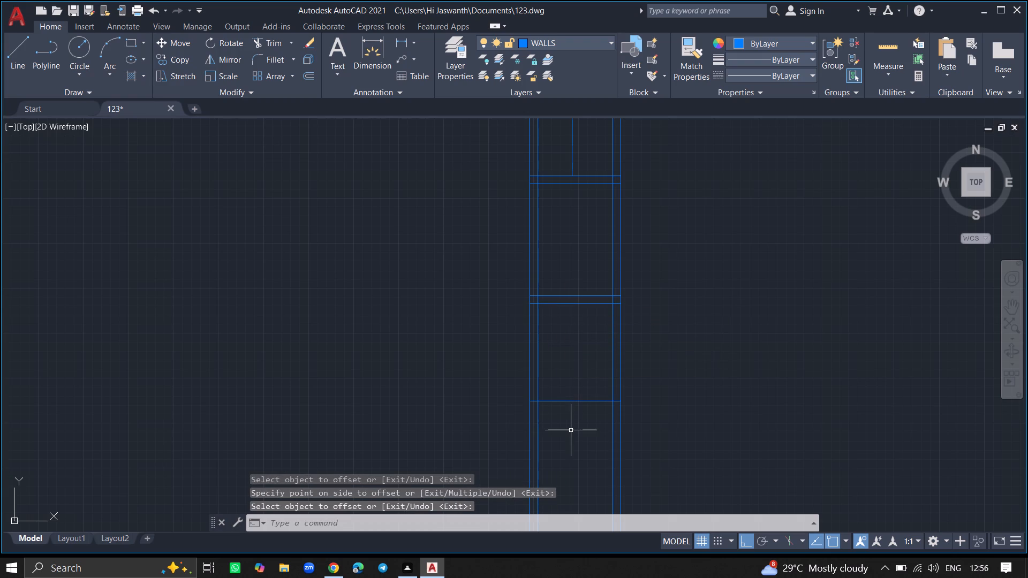
Offset the seventh cross wall's upper line 9" downward to complete that wall.
{"action": "scroll", "coordinate": [571, 430], "scroll_direction": "up", "scroll_amount": 3, "text": "ctrl"}
{"action": "type", "text": "OFFSET"}
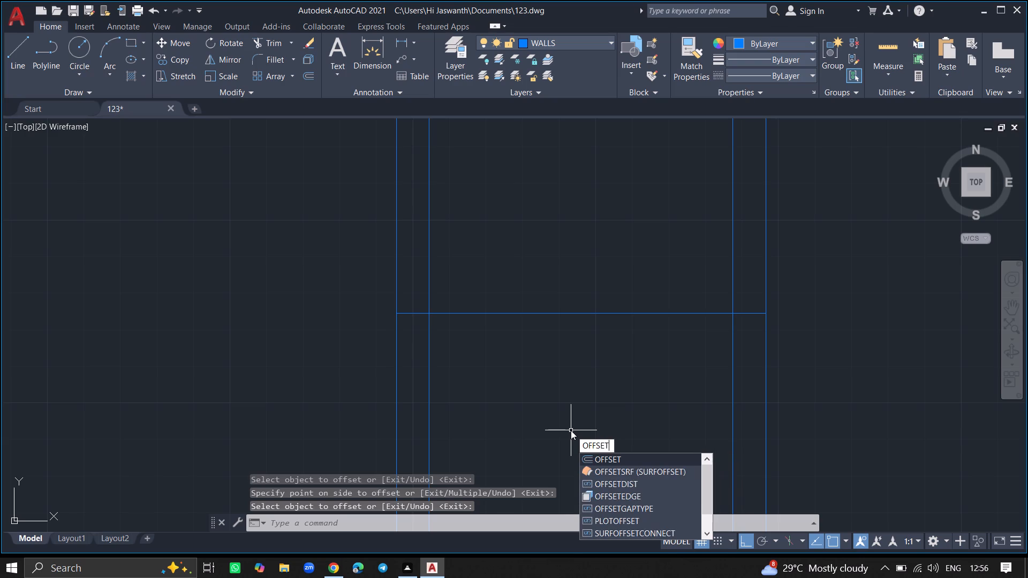
{"action": "key", "text": "Return"}
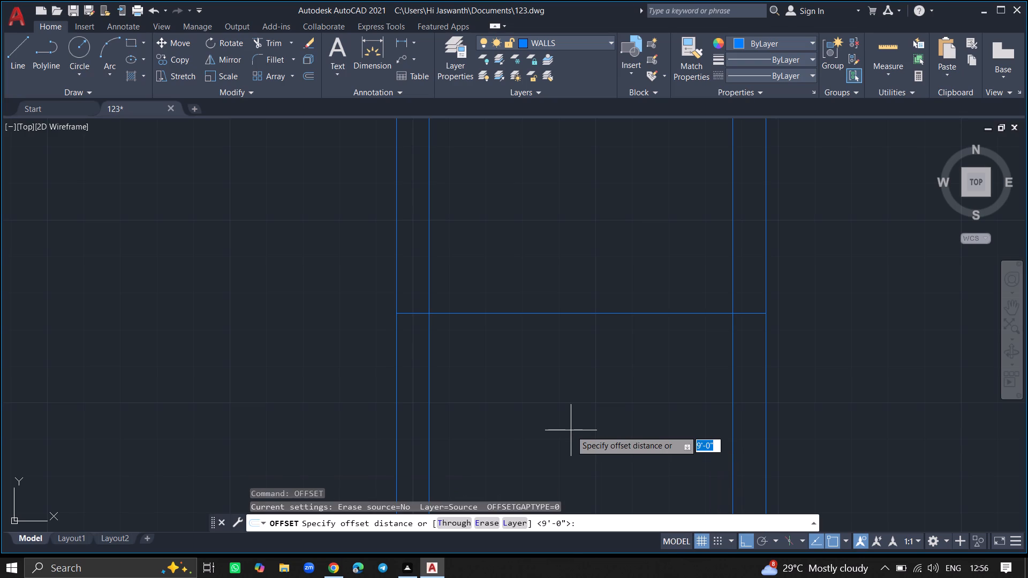
{"action": "key", "text": "9"}
{"action": "key", "text": "shift+quotedbl"}
{"action": "key", "text": "Return"}
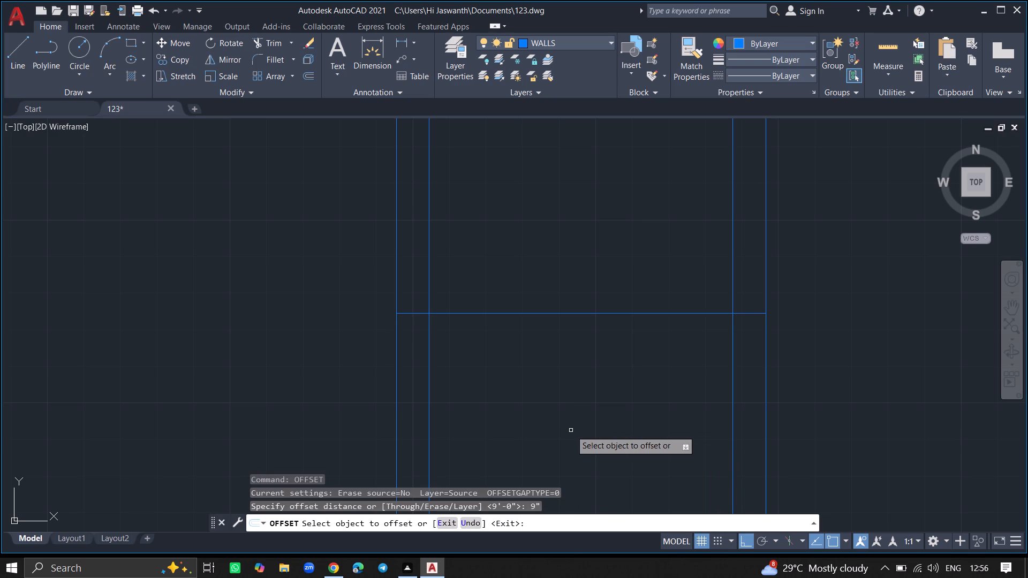
{"action": "left_click", "coordinate": [573, 314]}
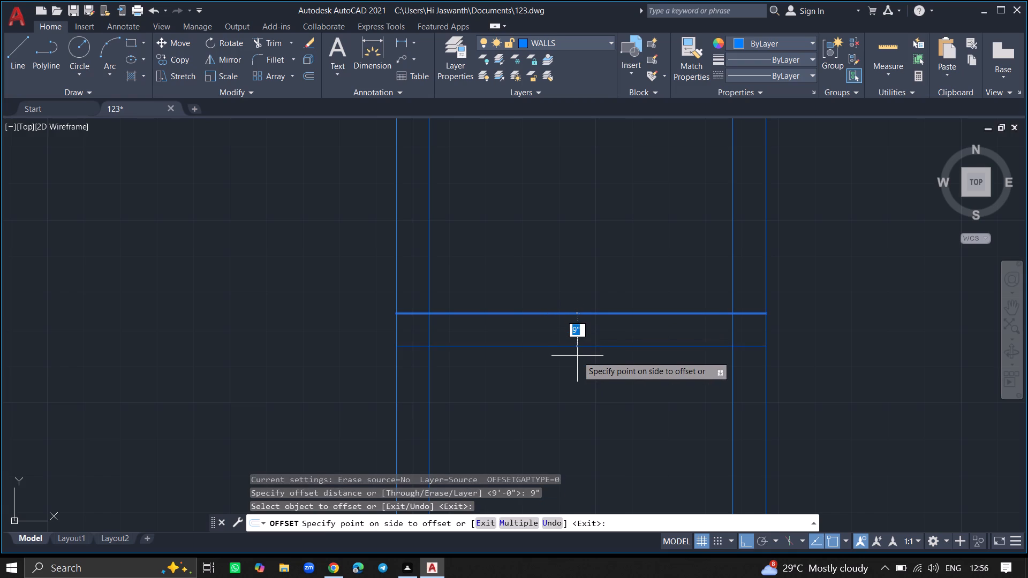
{"action": "left_click", "coordinate": [577, 356]}
{"action": "key", "text": "Return"}
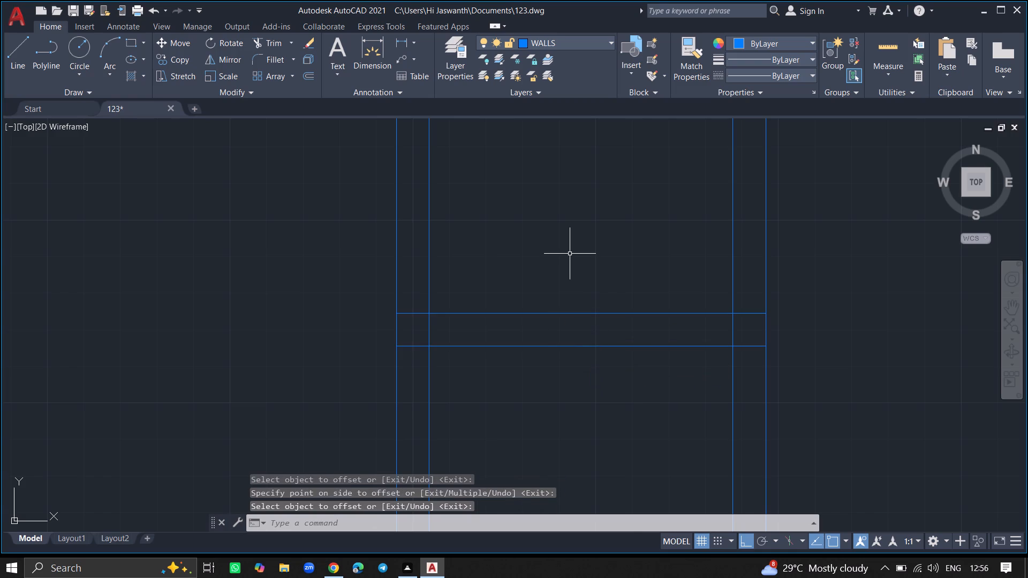
Draw a short horizontal line across the 9" inner vertical wall, between the sixth and seventh cross walls, at about Y 70'3".
{"action": "scroll", "coordinate": [570, 254], "scroll_direction": "down", "scroll_amount": 3, "text": "ctrl"}
{"action": "scroll", "coordinate": [533, 203], "scroll_direction": "up", "scroll_amount": 1, "text": "ctrl"}
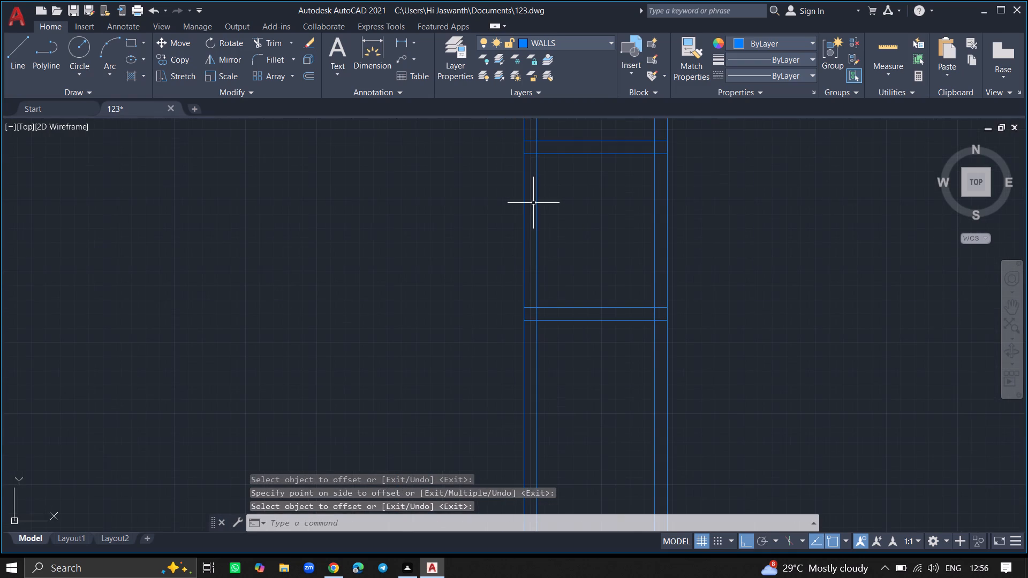
{"action": "scroll", "coordinate": [533, 203], "scroll_direction": "up", "scroll_amount": 4, "text": "ctrl"}
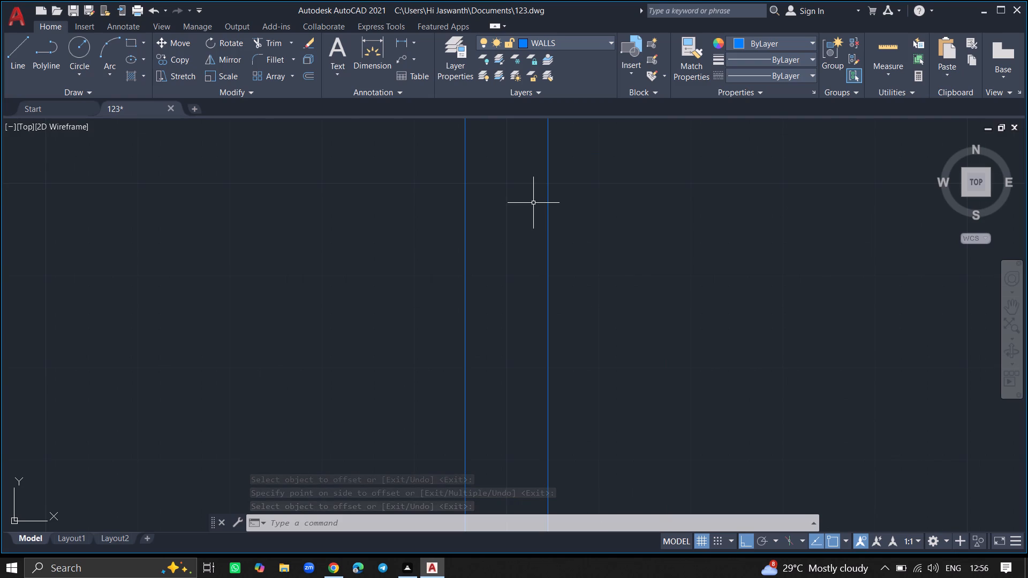
{"action": "key", "text": "l"}
{"action": "key", "text": "Return"}
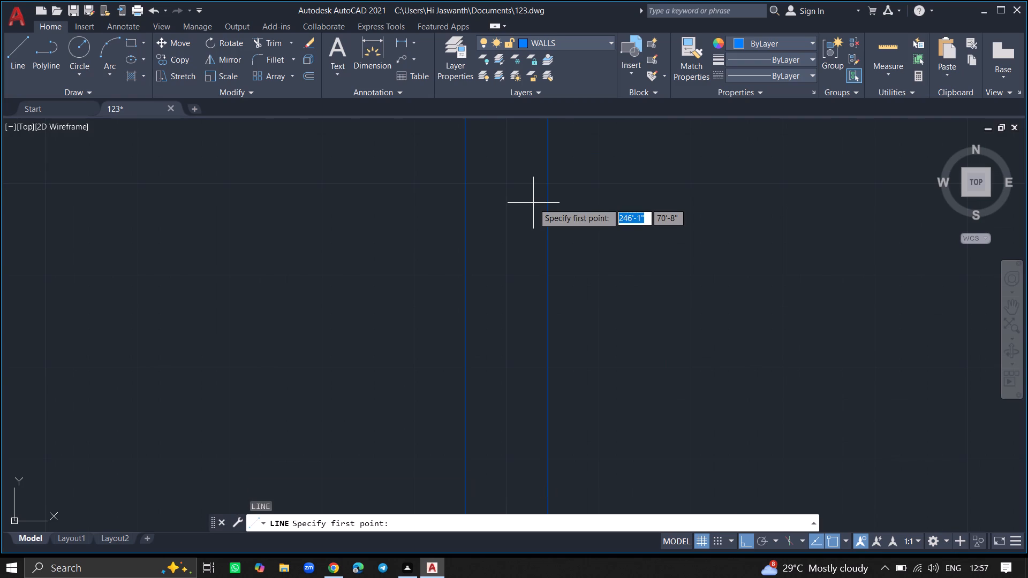
{"action": "scroll", "coordinate": [533, 203], "scroll_direction": "down", "scroll_amount": 6, "text": "ctrl"}
{"action": "scroll", "coordinate": [528, 212], "scroll_direction": "up", "scroll_amount": 2, "text": "ctrl"}
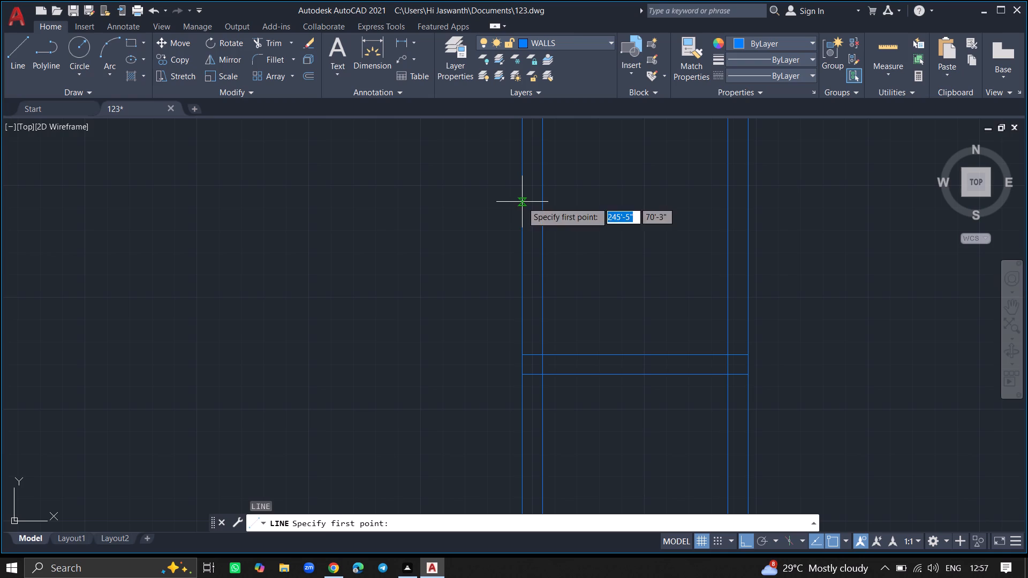
{"action": "left_click", "coordinate": [522, 202]}
{"action": "left_click", "coordinate": [542, 205]}
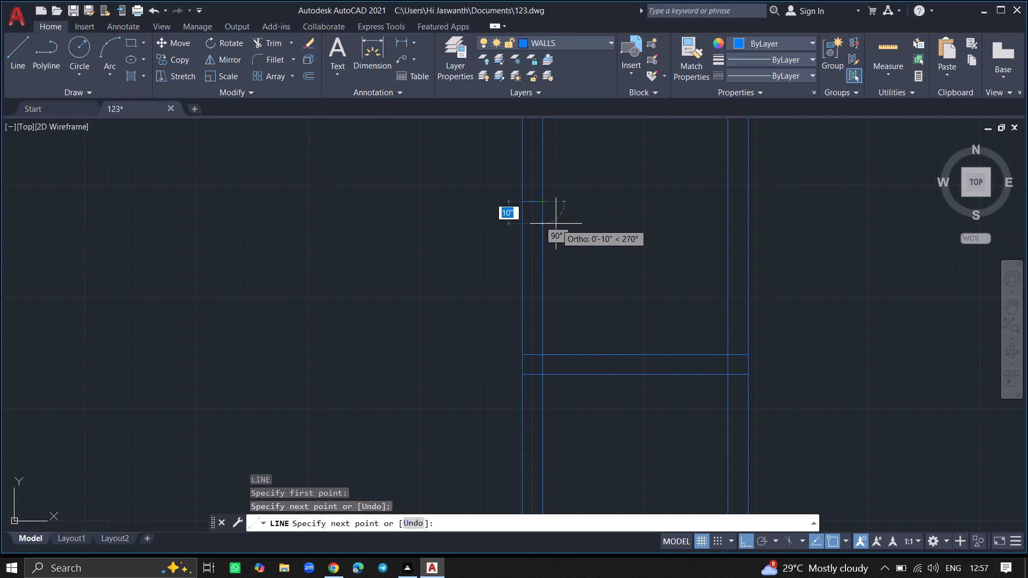
{"action": "key", "text": "Return"}
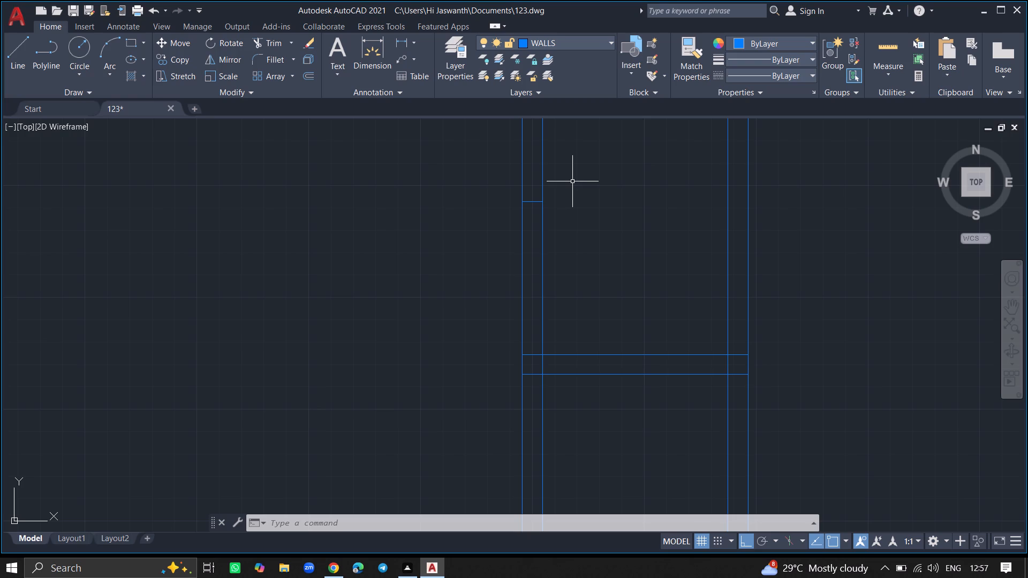
Turn off the drawing grid display.
{"action": "key", "text": "F6"}
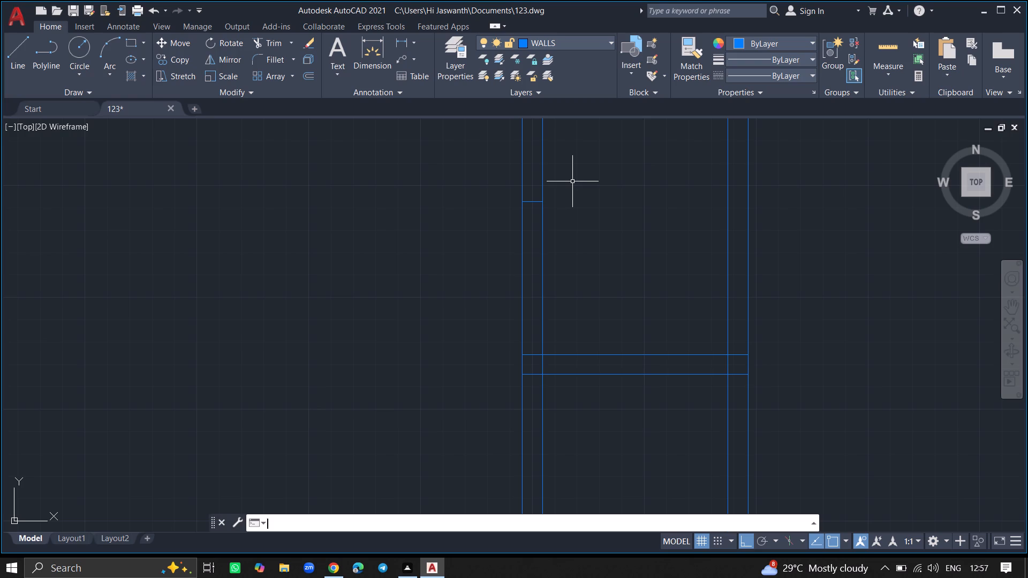
{"action": "key", "text": "F7"}
{"action": "key", "text": "F7"}
{"action": "key", "text": "F7"}
{"action": "key", "text": "F7"}
{"action": "key", "text": "F7"}
{"action": "key", "text": "F7"}
{"action": "key", "text": "F7"}
{"action": "key", "text": "F7"}
{"action": "key", "text": "F7"}
{"action": "key", "text": "F7"}
{"action": "key", "text": "F7"}
{"action": "key", "text": "F7"}
{"action": "key", "text": "F7"}
{"action": "key", "text": "F7"}
{"action": "key", "text": "F7"}
{"action": "key", "text": "F7"}
{"action": "key", "text": "F7"}
{"action": "key", "text": "F7"}
{"action": "key", "text": "F7"}
{"action": "key", "text": "F7"}
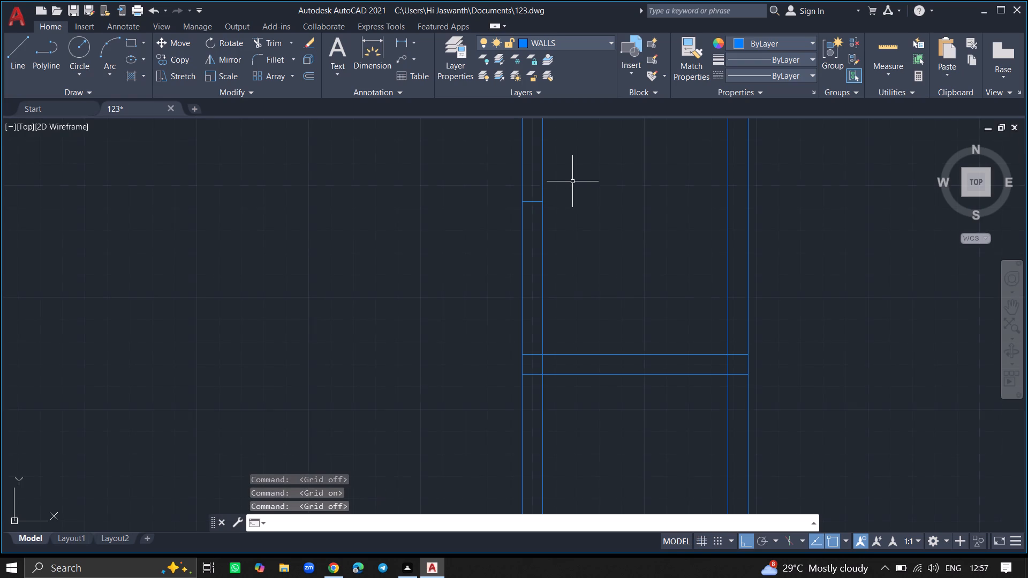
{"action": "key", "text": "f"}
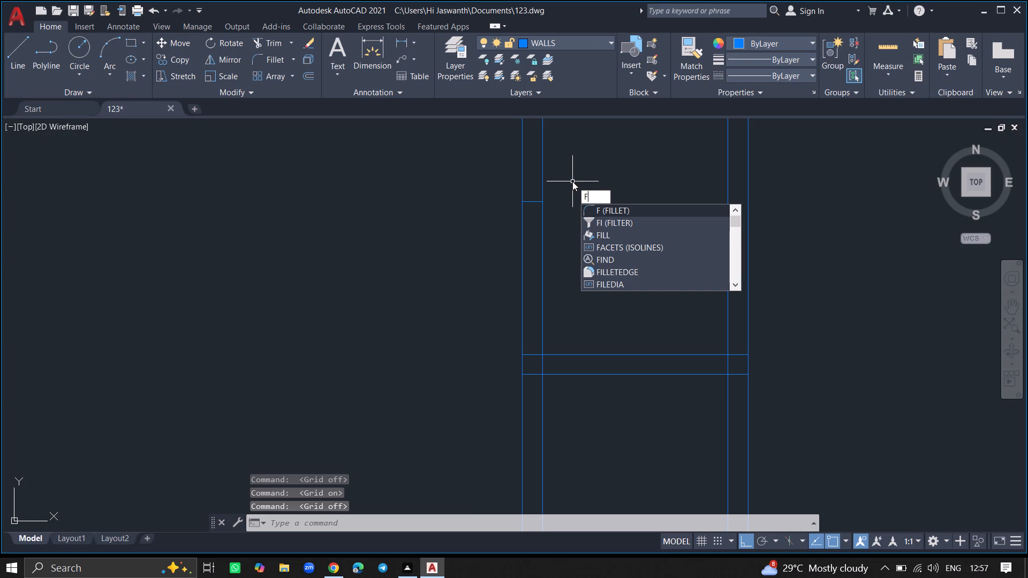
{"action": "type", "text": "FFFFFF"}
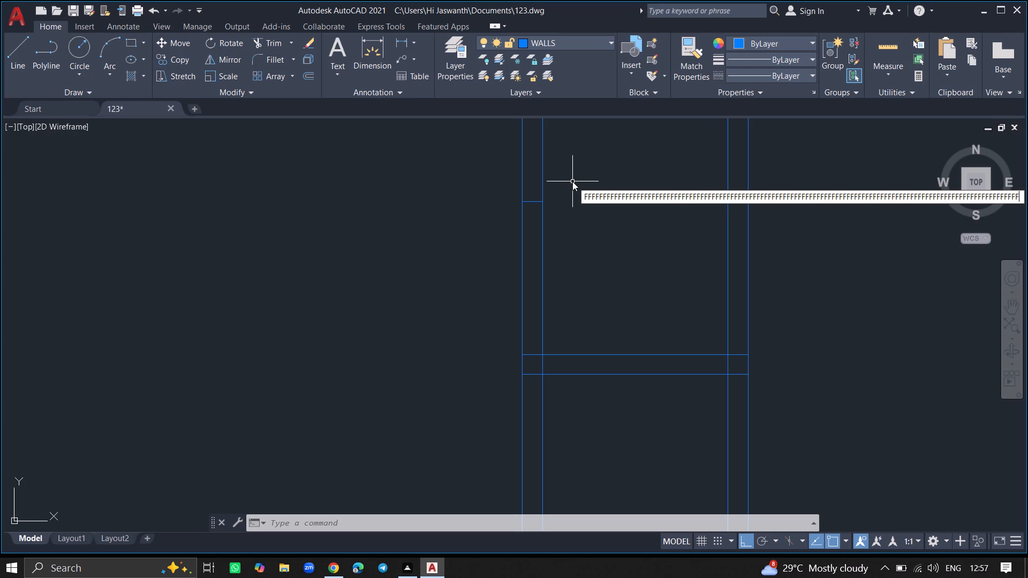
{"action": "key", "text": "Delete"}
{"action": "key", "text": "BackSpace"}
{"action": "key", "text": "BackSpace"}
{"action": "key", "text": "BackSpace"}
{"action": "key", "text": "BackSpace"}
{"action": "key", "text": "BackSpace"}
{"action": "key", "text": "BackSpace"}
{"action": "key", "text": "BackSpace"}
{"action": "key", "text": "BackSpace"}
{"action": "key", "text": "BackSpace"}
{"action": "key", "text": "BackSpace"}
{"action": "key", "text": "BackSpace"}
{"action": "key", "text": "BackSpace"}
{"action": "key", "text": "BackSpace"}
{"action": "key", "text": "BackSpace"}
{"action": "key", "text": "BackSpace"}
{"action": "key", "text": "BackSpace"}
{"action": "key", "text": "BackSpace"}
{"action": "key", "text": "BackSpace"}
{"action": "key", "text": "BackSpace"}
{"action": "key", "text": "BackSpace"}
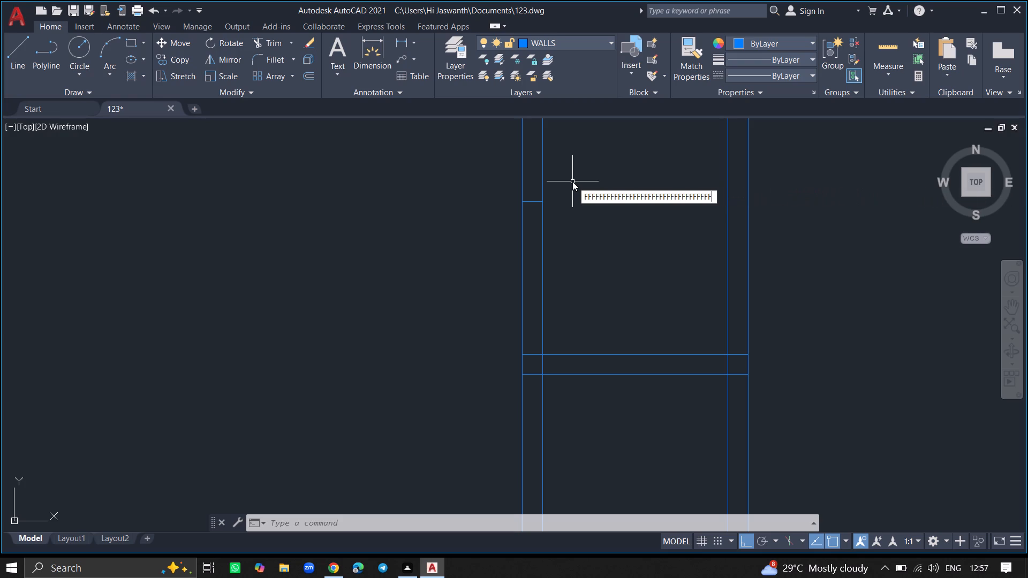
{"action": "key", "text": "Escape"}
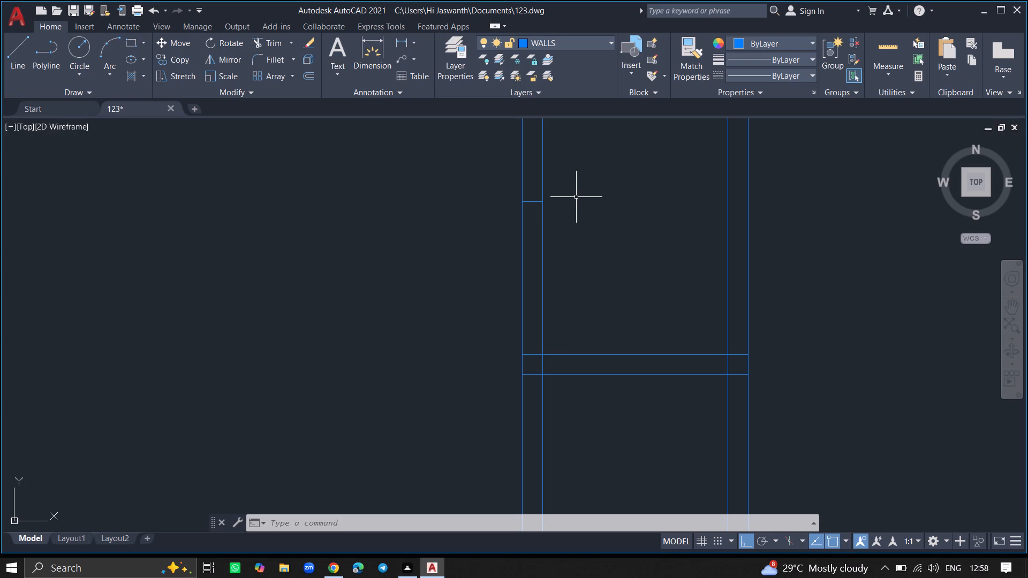
Trim both lines of the inner vertical wall between the short closing line and the seventh cross wall to form an opening.
{"action": "scroll", "coordinate": [467, 283], "scroll_direction": "down", "scroll_amount": 3, "text": "ctrl"}
{"action": "scroll", "coordinate": [490, 283], "scroll_direction": "up", "scroll_amount": 4, "text": "ctrl"}
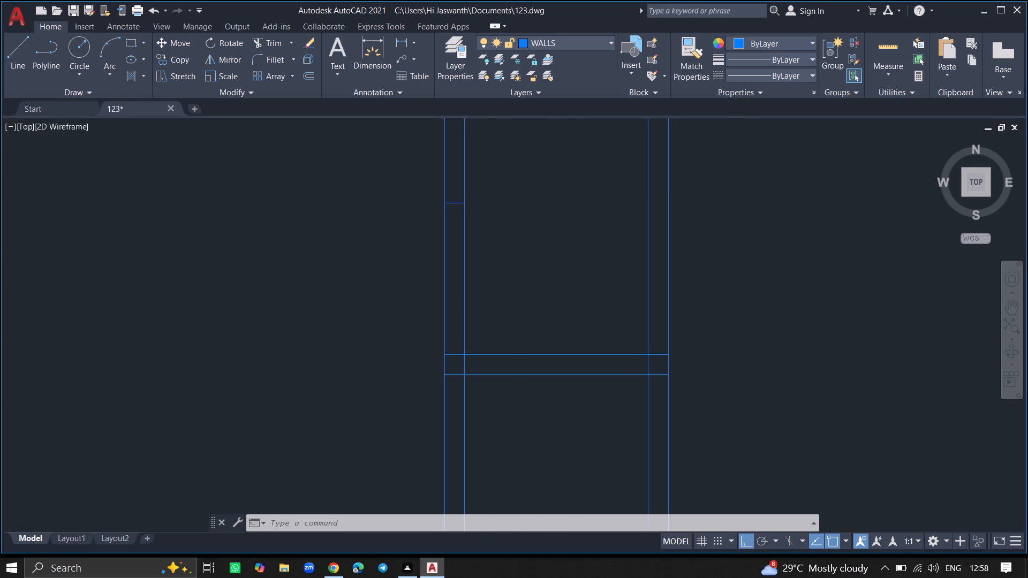
{"action": "type", "text": "TRIM"}
{"action": "key", "text": "Return"}
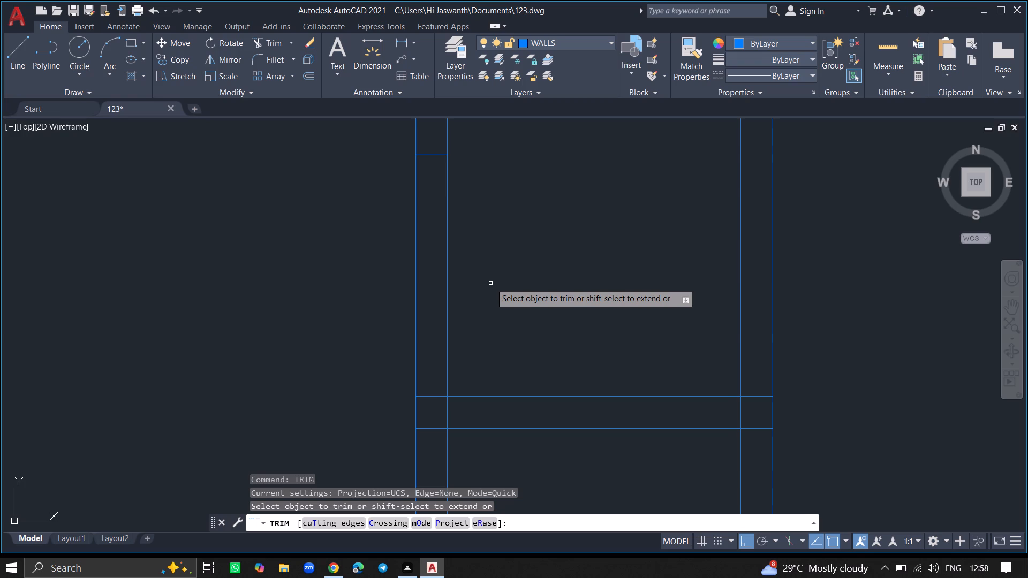
{"action": "left_click", "coordinate": [412, 303]}
{"action": "left_click", "coordinate": [419, 303]}
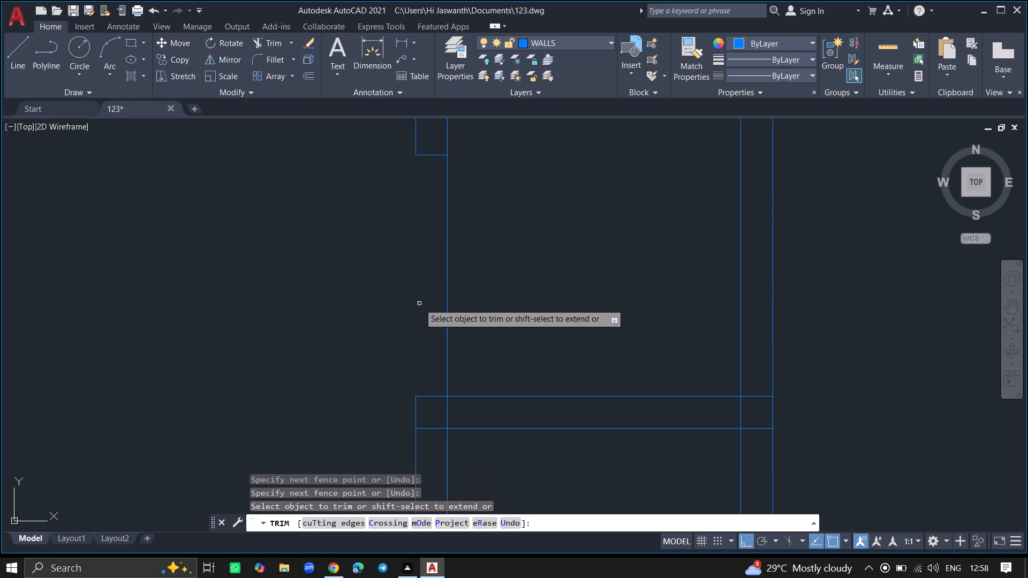
{"action": "left_click", "coordinate": [448, 311]}
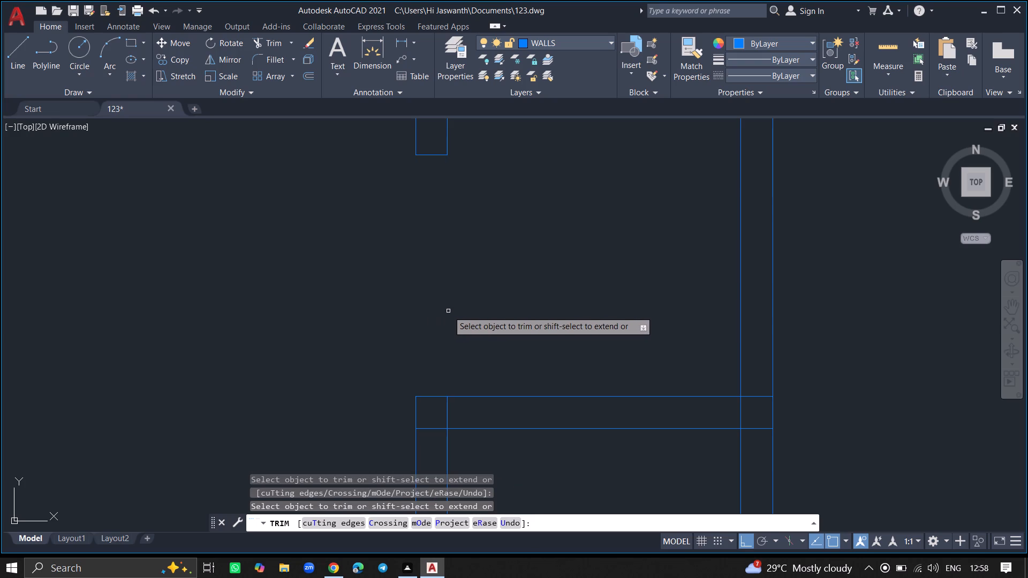
{"action": "key", "text": "Return"}
Trim both inner vertical wall lines between the fourth and fifth cross walls, including their stubs inside the fourth cross wall.
{"action": "scroll", "coordinate": [448, 311], "scroll_direction": "down", "scroll_amount": 3, "text": "ctrl"}
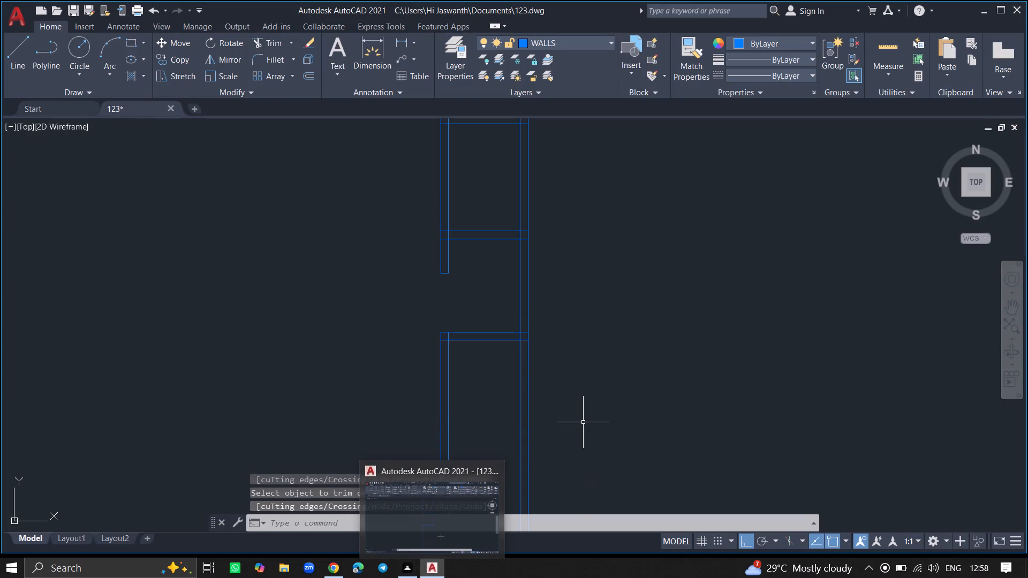
{"action": "scroll", "coordinate": [568, 403], "scroll_direction": "down", "scroll_amount": 3, "text": "ctrl"}
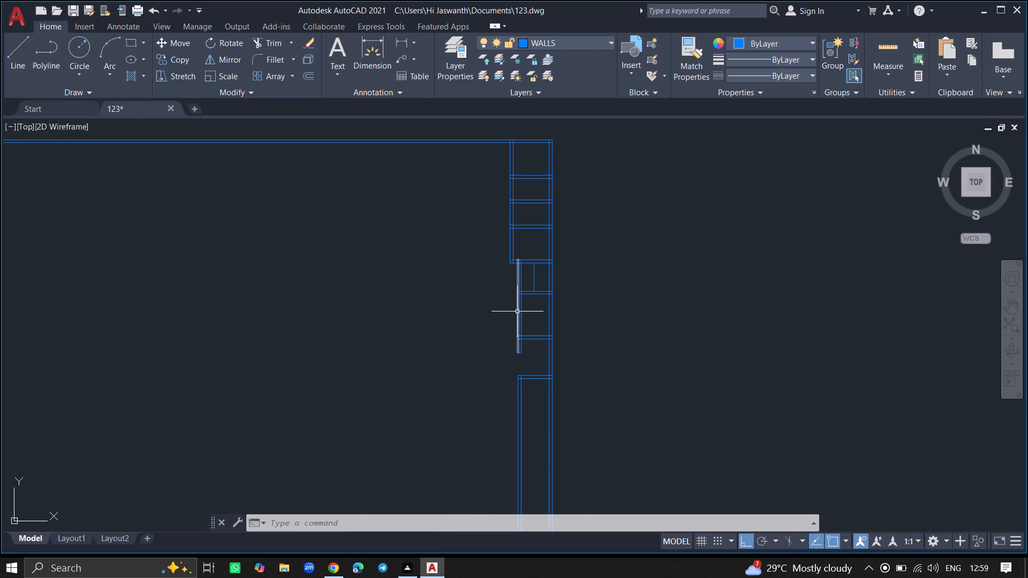
{"action": "scroll", "coordinate": [535, 278], "scroll_direction": "up", "scroll_amount": 5, "text": "ctrl"}
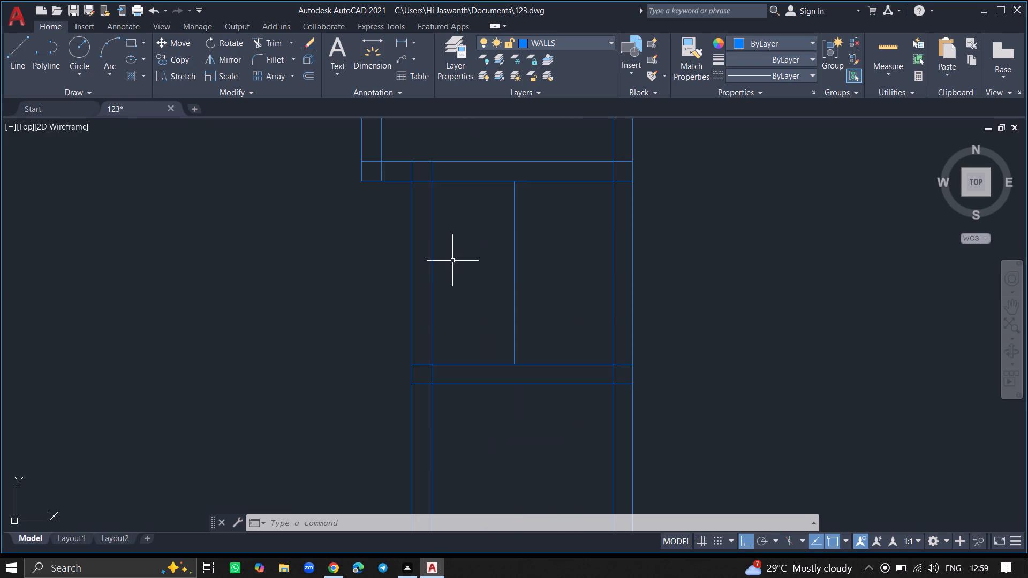
{"action": "type", "text": "TRIM"}
{"action": "key", "text": "Return"}
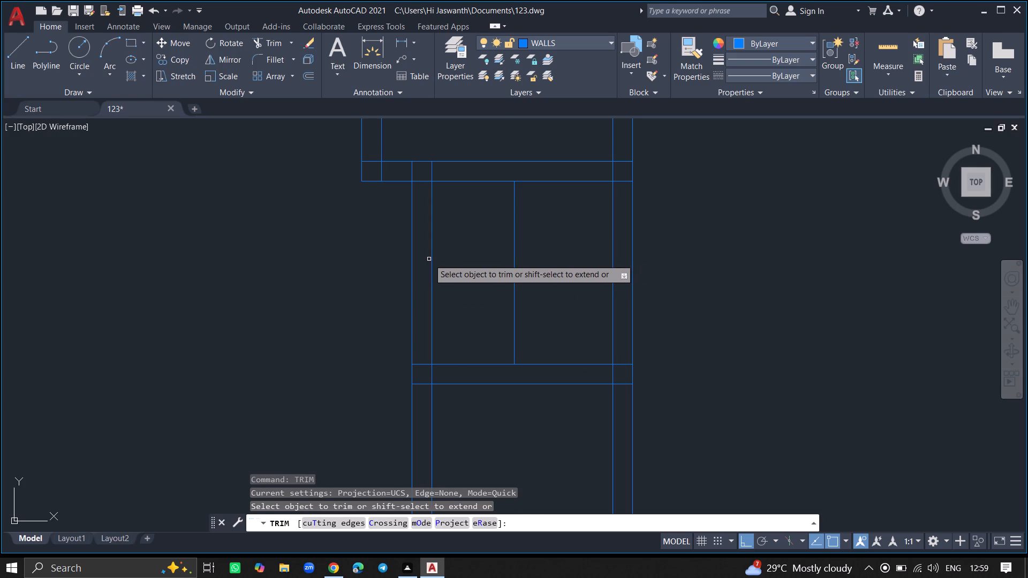
{"action": "left_click", "coordinate": [429, 259]}
{"action": "left_click", "coordinate": [436, 259]}
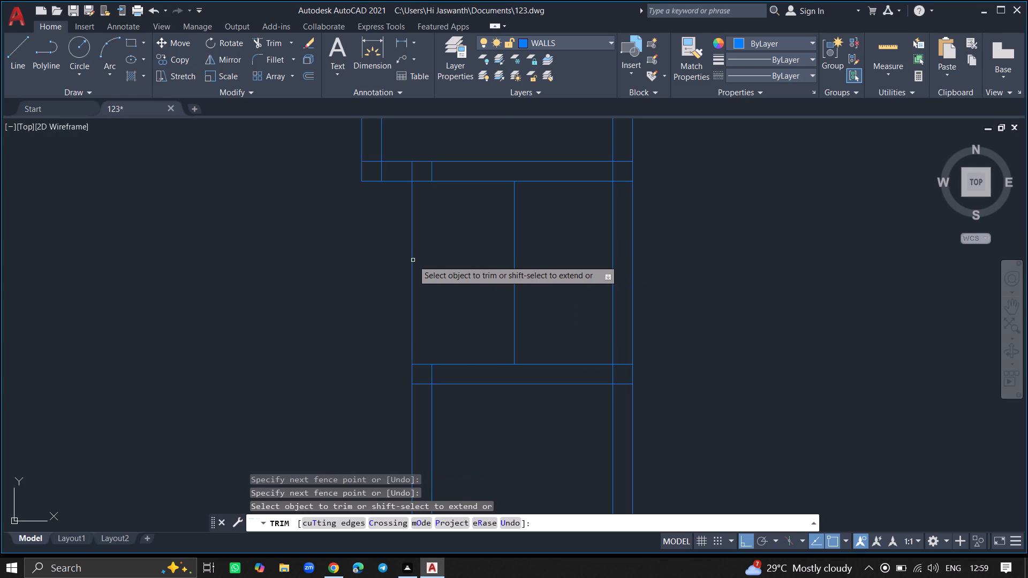
{"action": "left_click", "coordinate": [411, 260]}
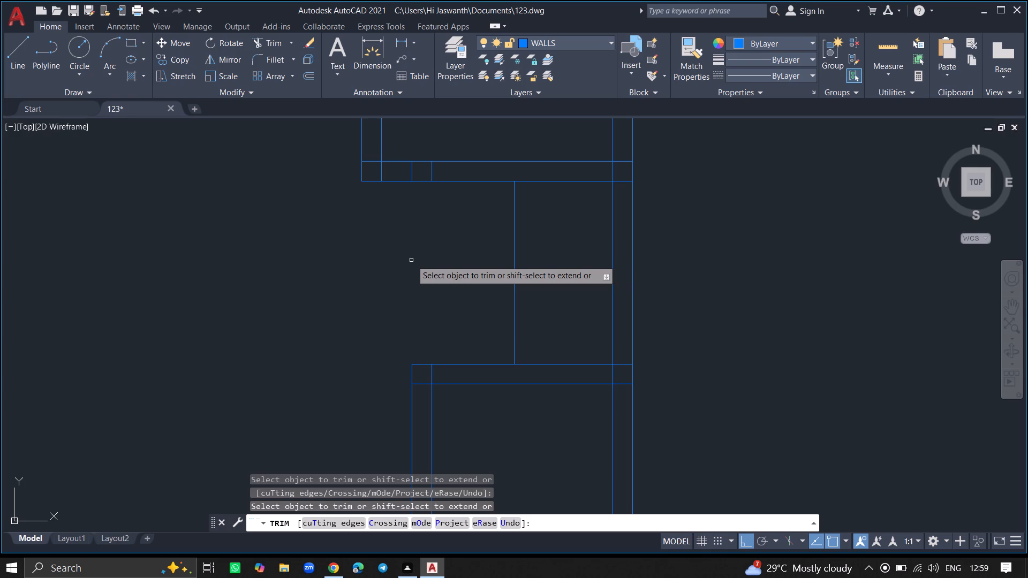
{"action": "left_click", "coordinate": [411, 172]}
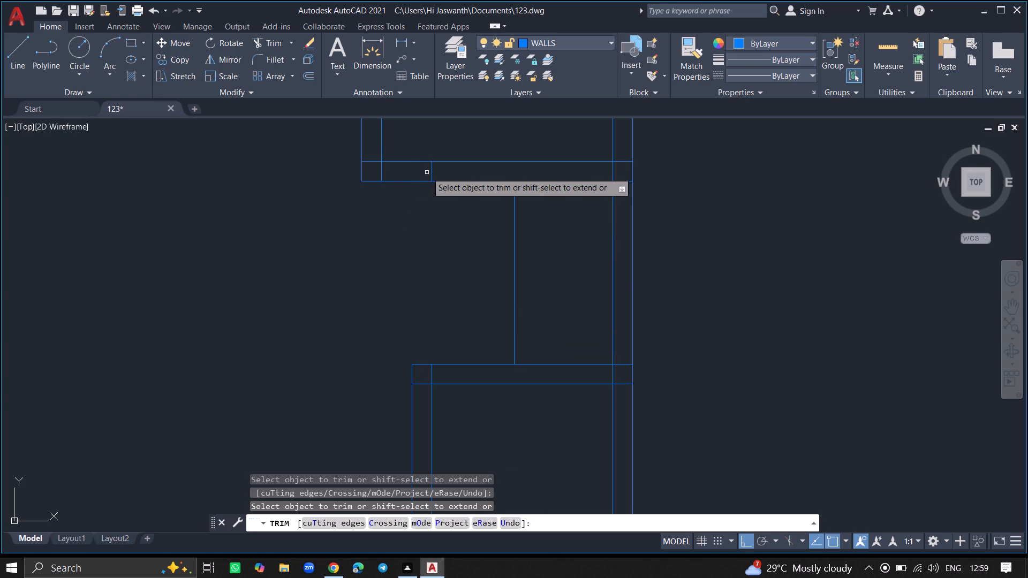
{"action": "left_click", "coordinate": [431, 171]}
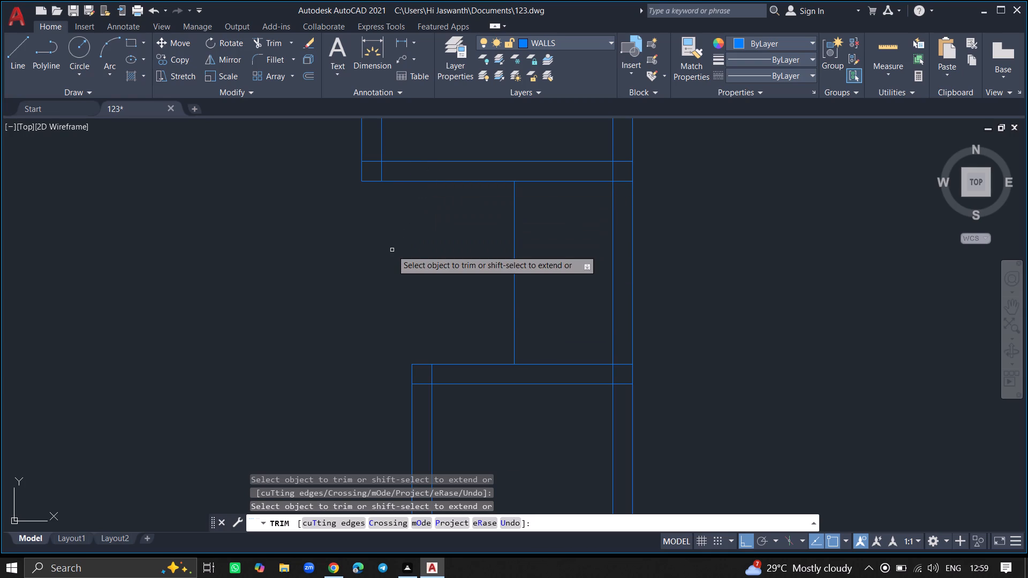
{"action": "key", "text": "Return"}
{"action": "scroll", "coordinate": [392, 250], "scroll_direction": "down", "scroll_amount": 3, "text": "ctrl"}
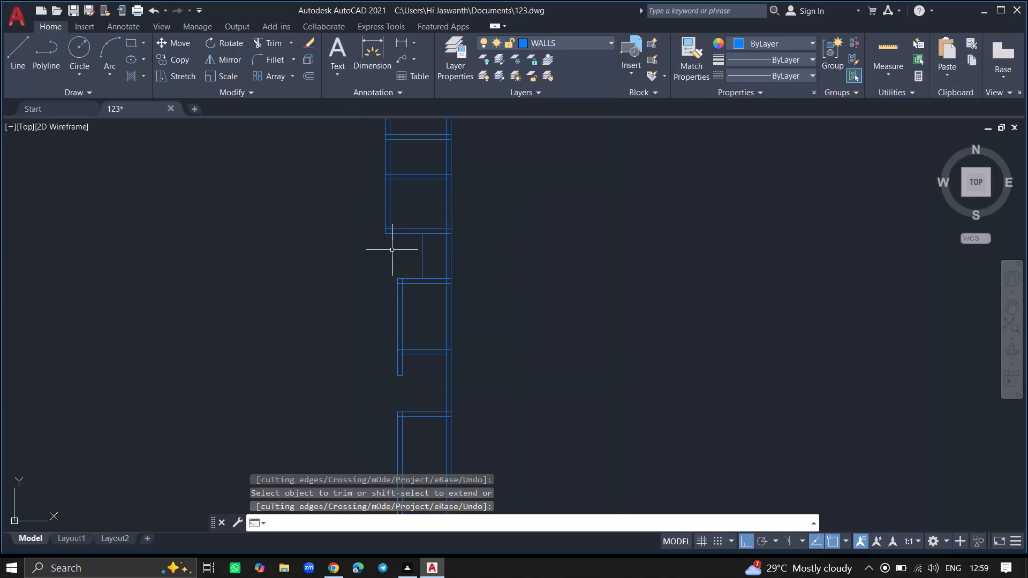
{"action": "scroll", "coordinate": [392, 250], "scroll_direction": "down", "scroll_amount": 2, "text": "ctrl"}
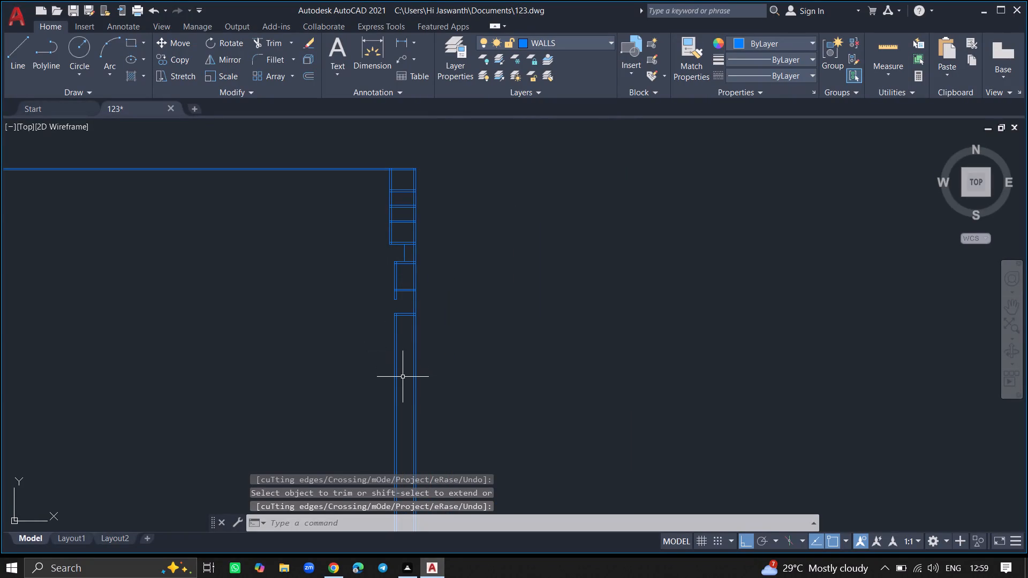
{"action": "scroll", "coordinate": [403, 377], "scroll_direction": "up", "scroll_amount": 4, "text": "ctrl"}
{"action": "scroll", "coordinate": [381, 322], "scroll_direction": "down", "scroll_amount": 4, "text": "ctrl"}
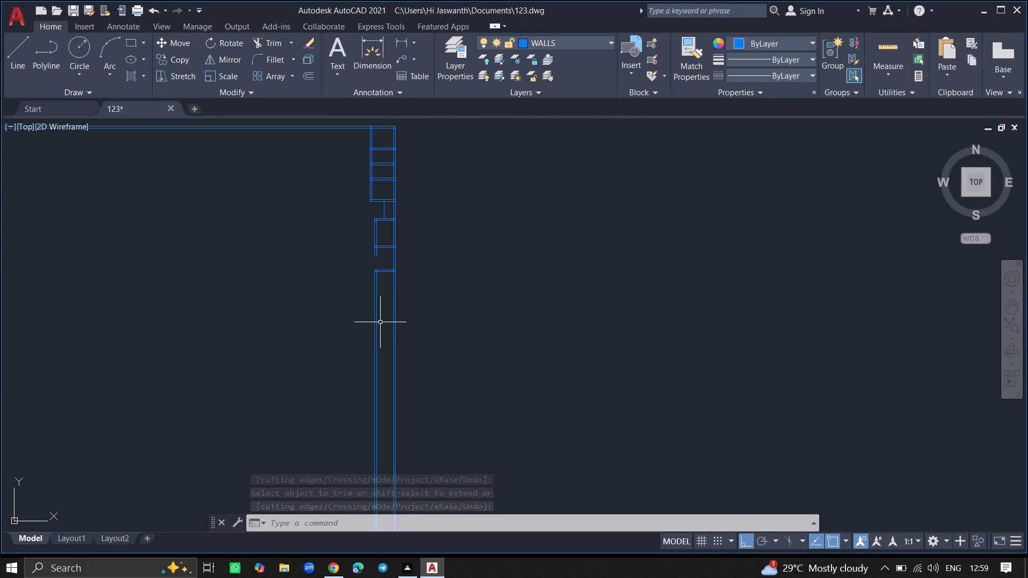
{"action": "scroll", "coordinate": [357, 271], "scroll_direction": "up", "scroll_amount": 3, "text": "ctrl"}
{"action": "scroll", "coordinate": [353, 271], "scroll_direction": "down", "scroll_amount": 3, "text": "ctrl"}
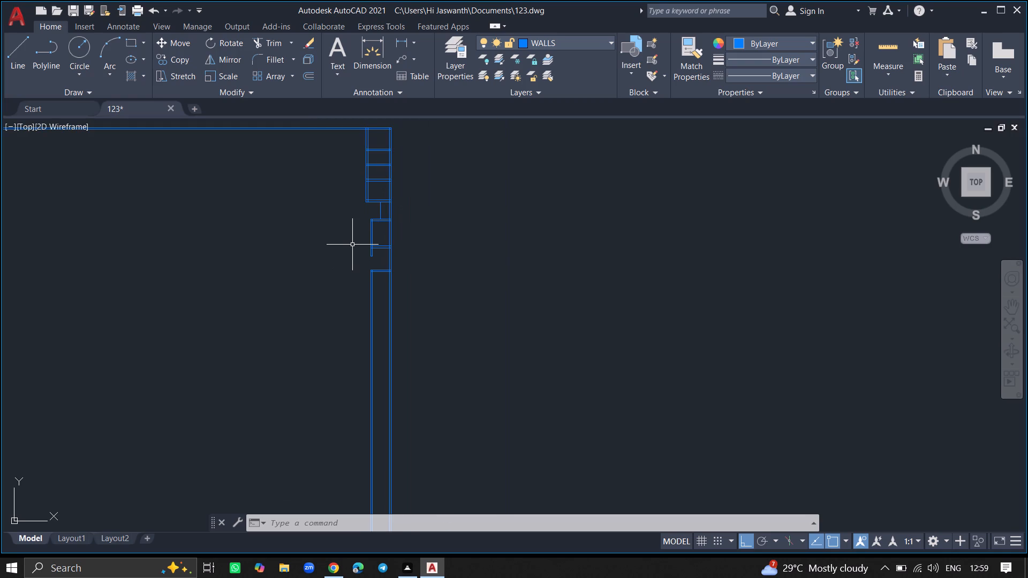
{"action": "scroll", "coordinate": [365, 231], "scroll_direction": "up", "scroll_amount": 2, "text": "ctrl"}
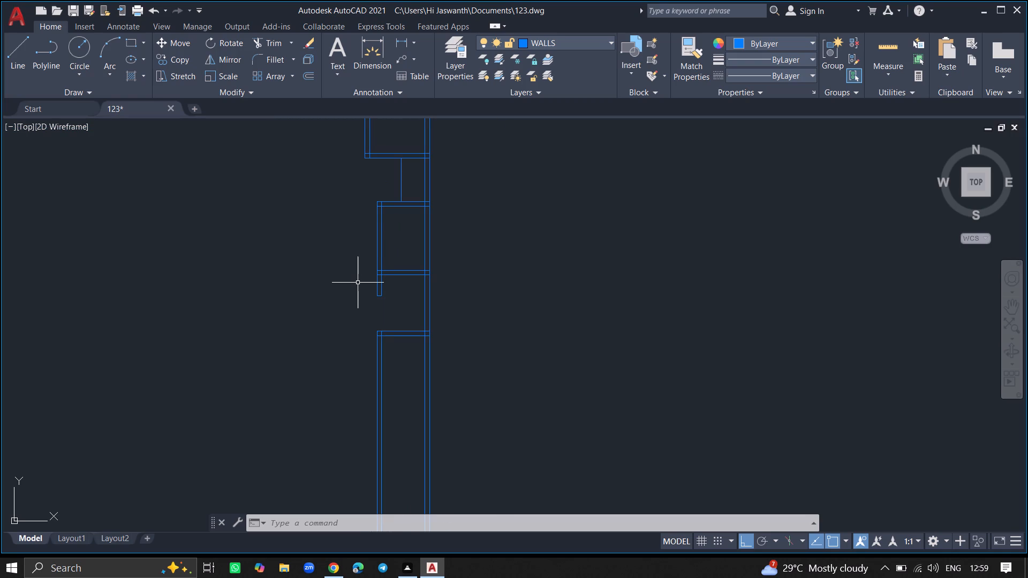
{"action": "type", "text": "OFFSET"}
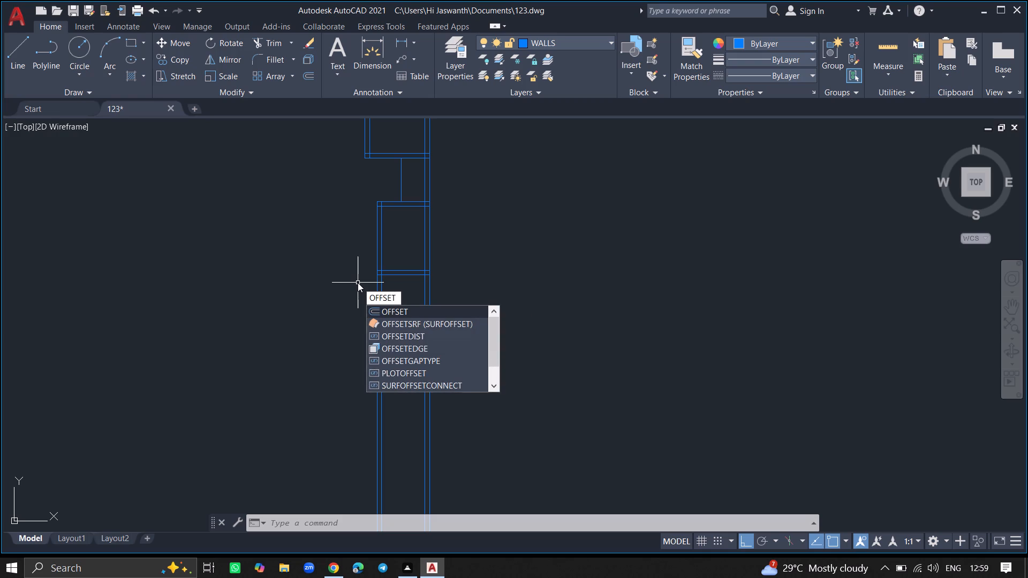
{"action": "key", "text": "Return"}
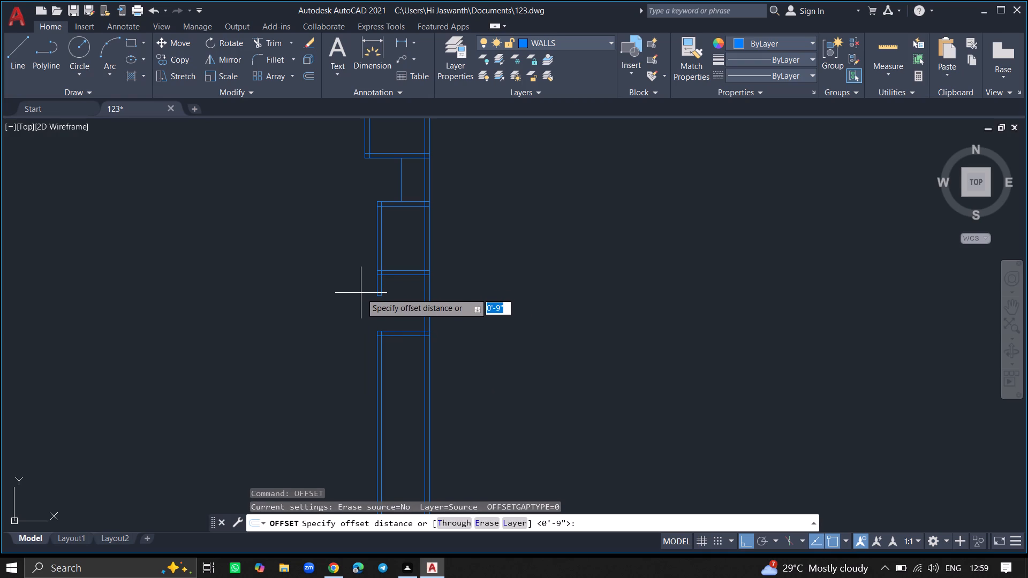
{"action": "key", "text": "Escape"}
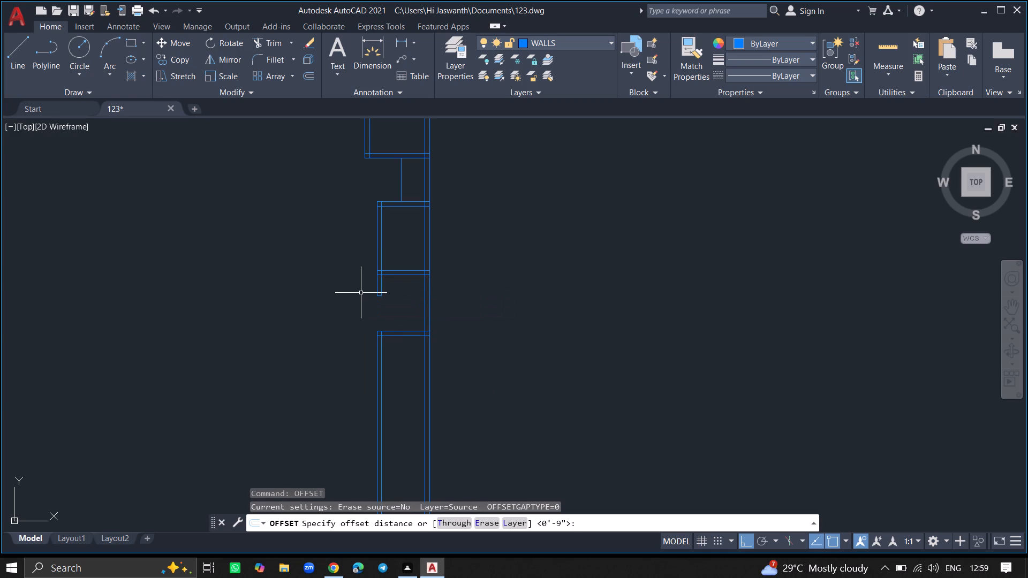
Draw a horizontal line about 8'9" long westward from the upper outer corner of the seventh cross wall.
{"action": "key", "text": "l"}
{"action": "key", "text": "Return"}
{"action": "scroll", "coordinate": [361, 317], "scroll_direction": "up", "scroll_amount": 6, "text": "ctrl"}
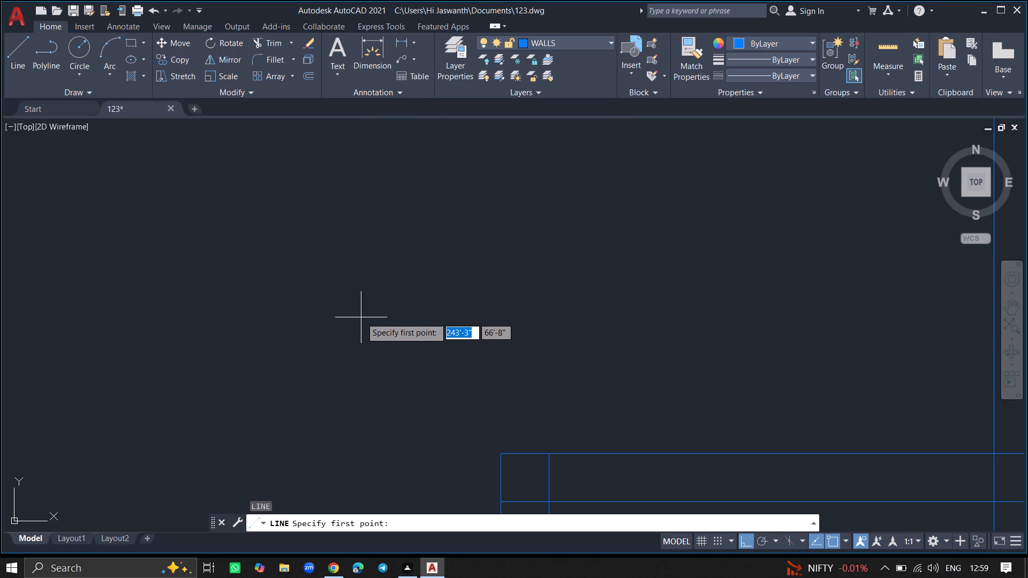
{"action": "scroll", "coordinate": [361, 329], "scroll_direction": "down", "scroll_amount": 6, "text": "ctrl"}
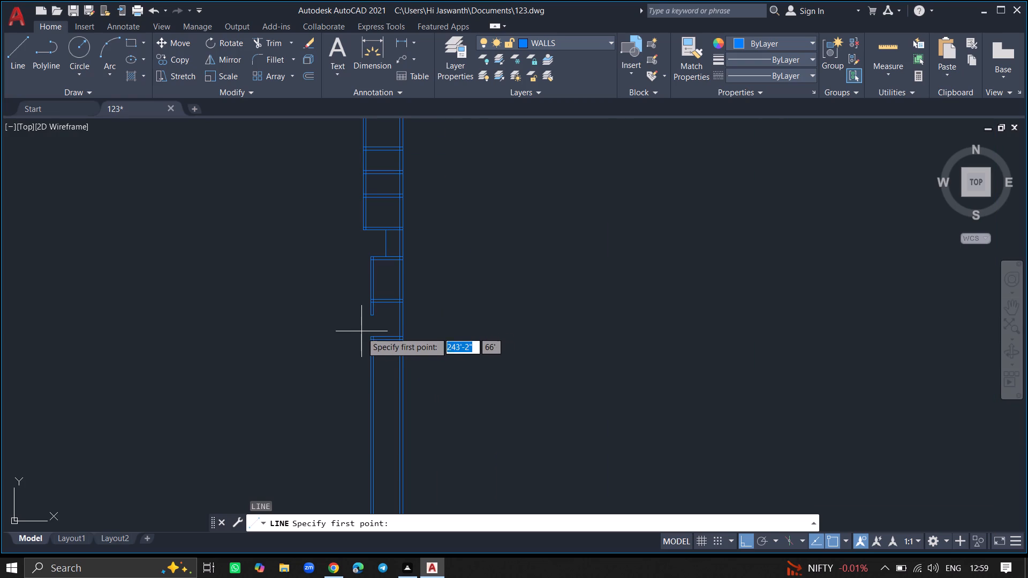
{"action": "scroll", "coordinate": [376, 338], "scroll_direction": "up", "scroll_amount": 6, "text": "ctrl"}
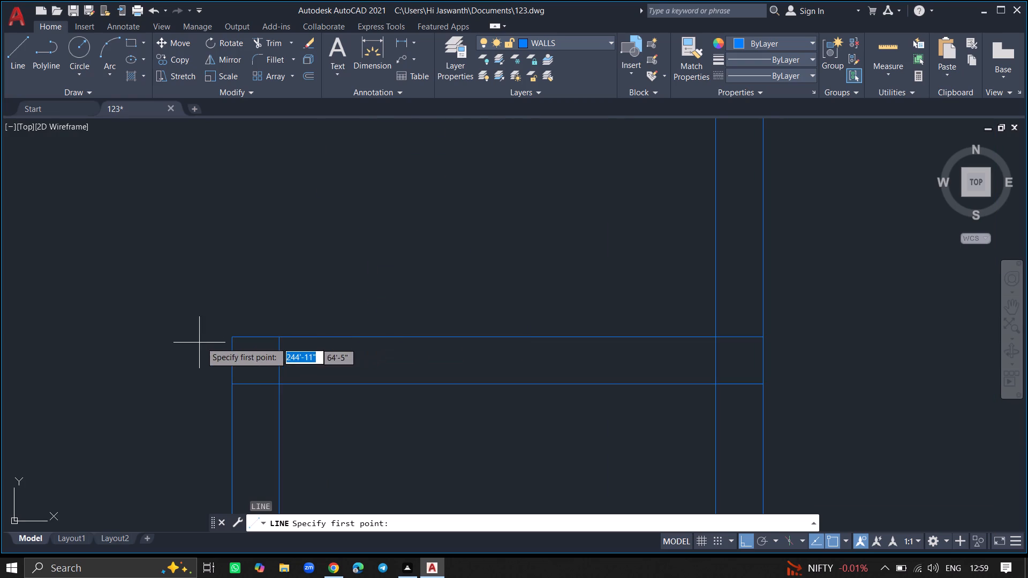
{"action": "left_click", "coordinate": [232, 335]}
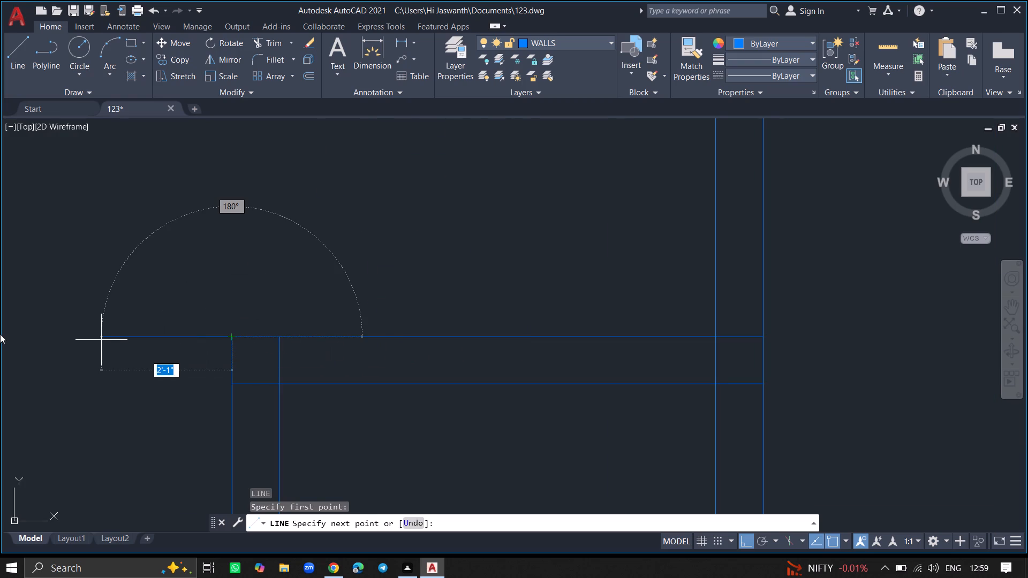
{"action": "scroll", "coordinate": [0, 334], "scroll_direction": "down", "scroll_amount": 17, "text": "ctrl"}
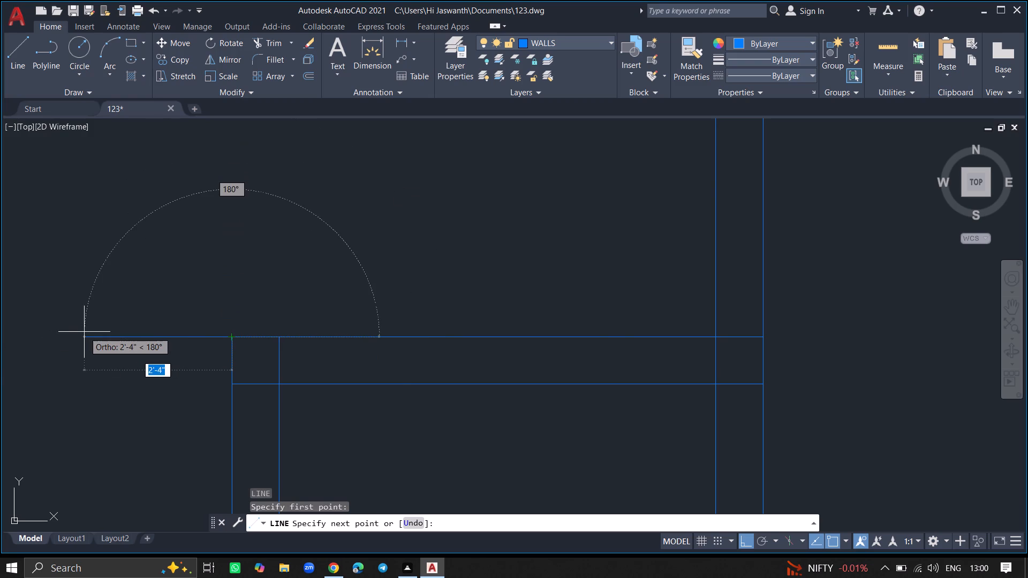
{"action": "scroll", "coordinate": [84, 332], "scroll_direction": "down", "scroll_amount": 3, "text": "ctrl"}
{"action": "scroll", "coordinate": [84, 332], "scroll_direction": "up", "scroll_amount": 1, "text": "ctrl"}
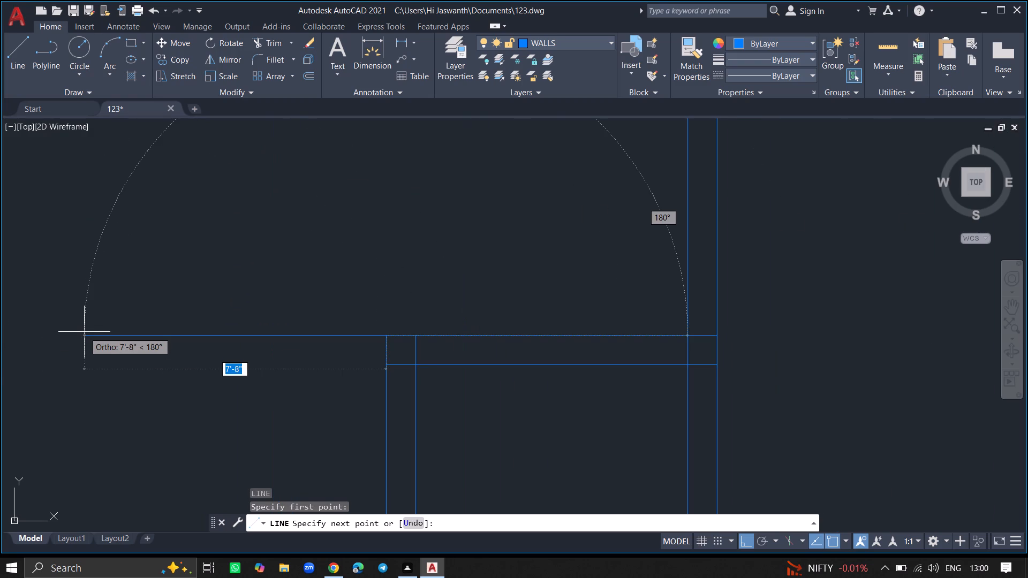
{"action": "left_click", "coordinate": [39, 331]}
{"action": "key", "text": "Return"}
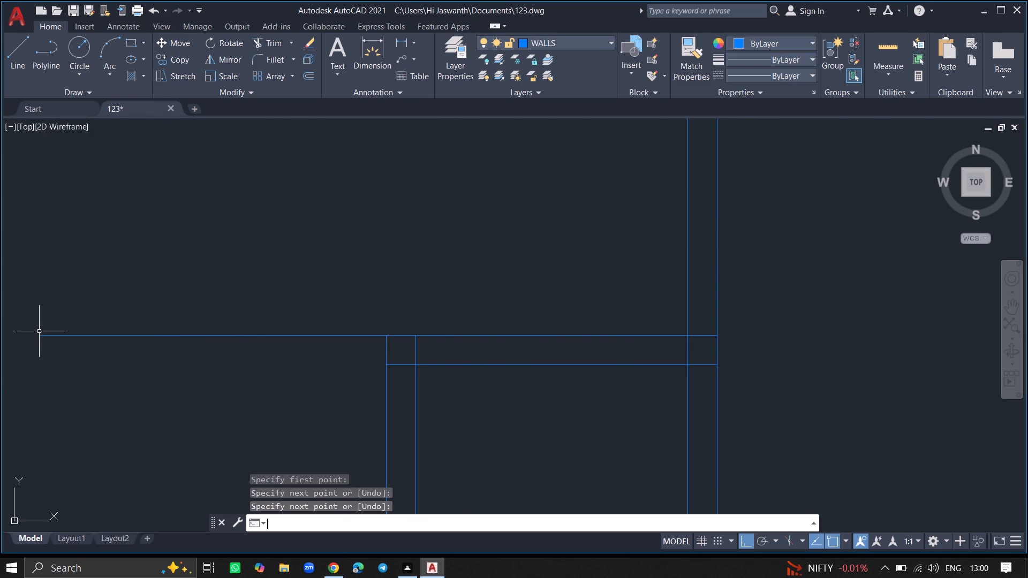
Offset the inner vertical wall's west line, beside the fifth and sixth cross walls, 14'9" to the west.
{"action": "scroll", "coordinate": [39, 331], "scroll_direction": "down", "scroll_amount": 5, "text": "ctrl"}
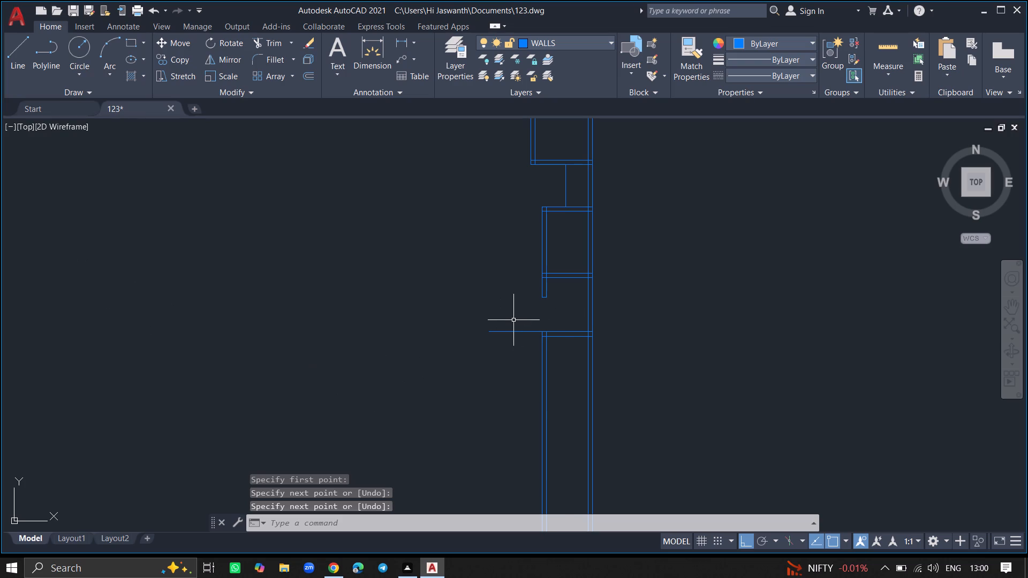
{"action": "scroll", "coordinate": [513, 320], "scroll_direction": "up", "scroll_amount": 1, "text": "ctrl"}
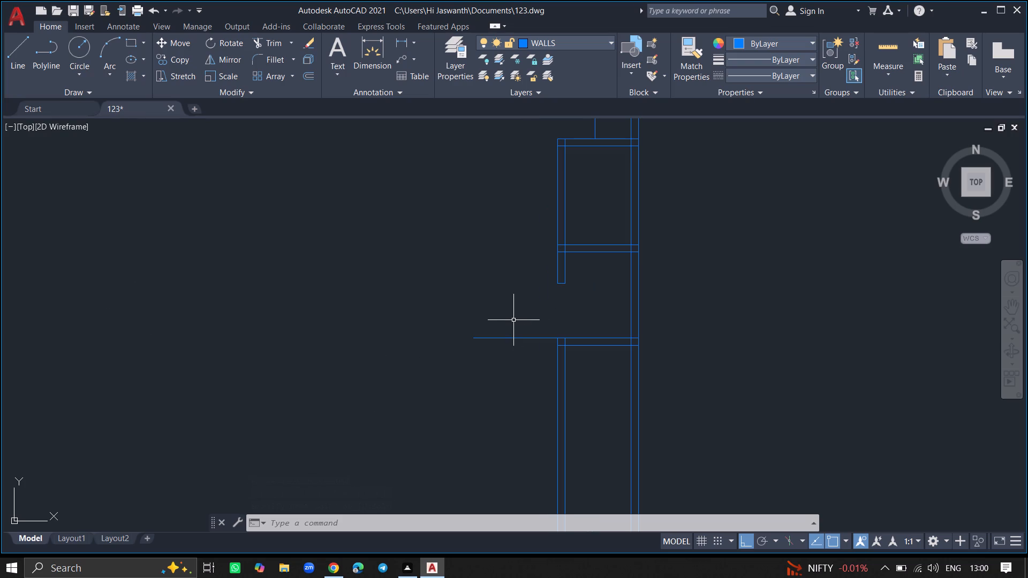
{"action": "type", "text": "OFFSET"}
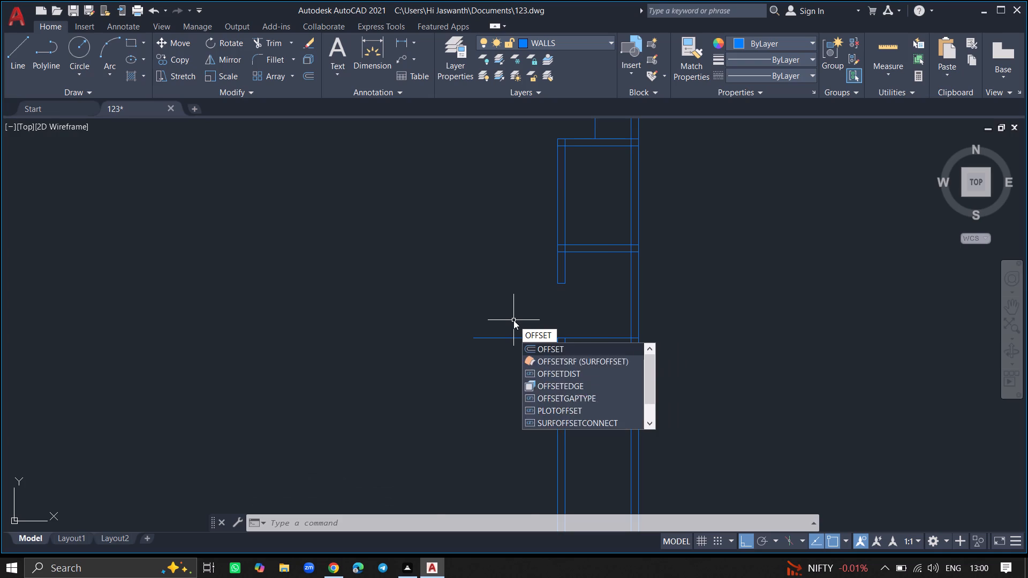
{"action": "key", "text": "Return"}
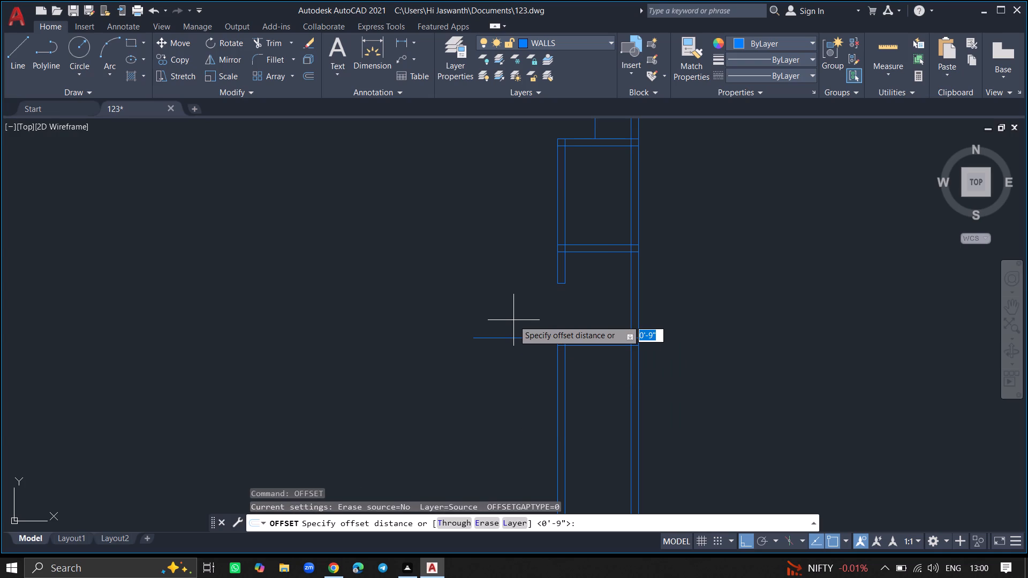
{"action": "type", "text": "14"}
{"action": "key", "text": "apostrophe"}
{"action": "key", "text": "9"}
{"action": "key", "text": "shift+quotedbl"}
{"action": "key", "text": "Return"}
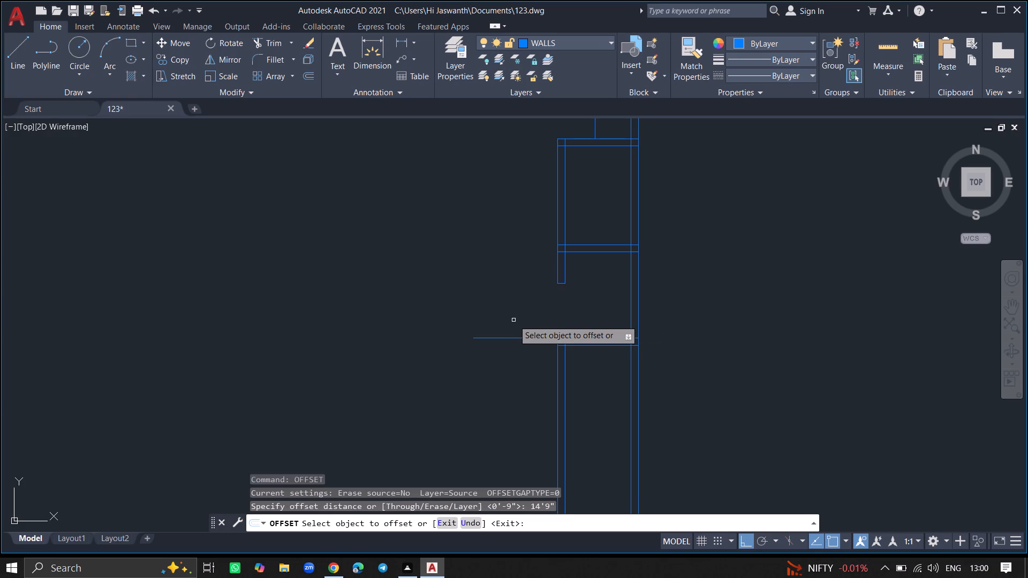
{"action": "left_click", "coordinate": [557, 233]}
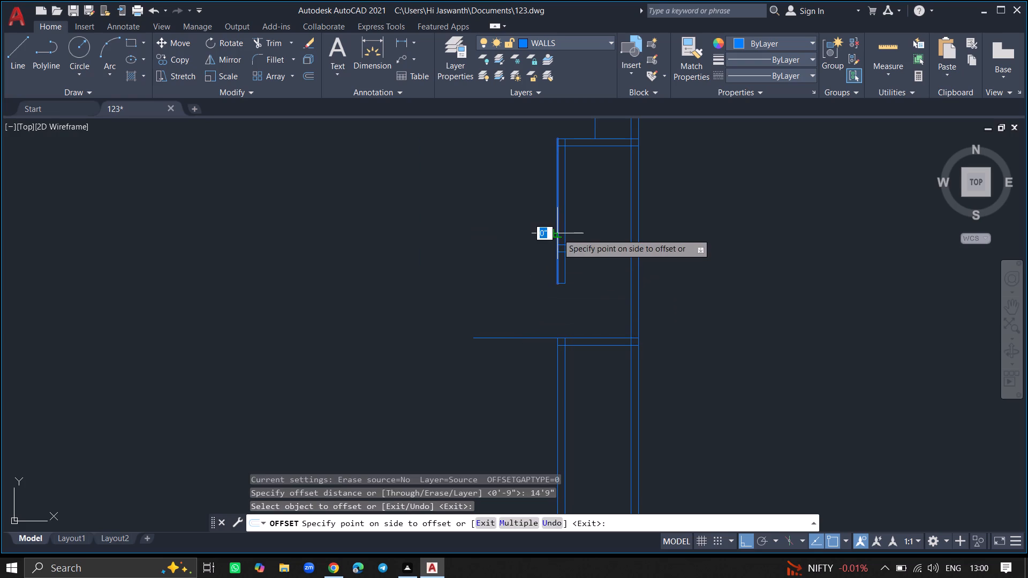
{"action": "left_click", "coordinate": [490, 232]}
{"action": "key", "text": "Return"}
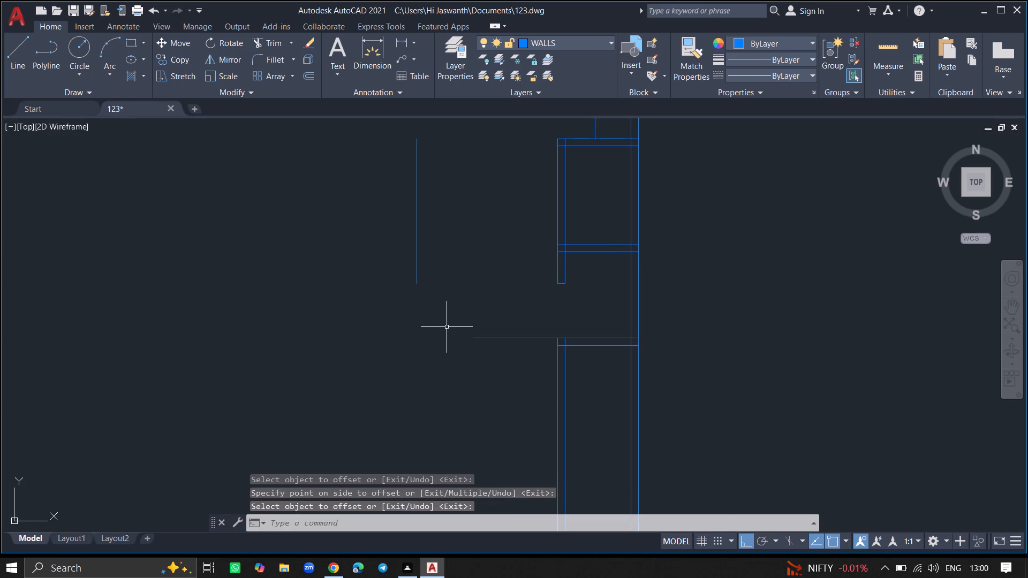
Continue the seventh cross wall's upper line about 5'11" west to align with the offset line, then up to that line's lower end.
{"action": "key", "text": "l"}
{"action": "key", "text": "Return"}
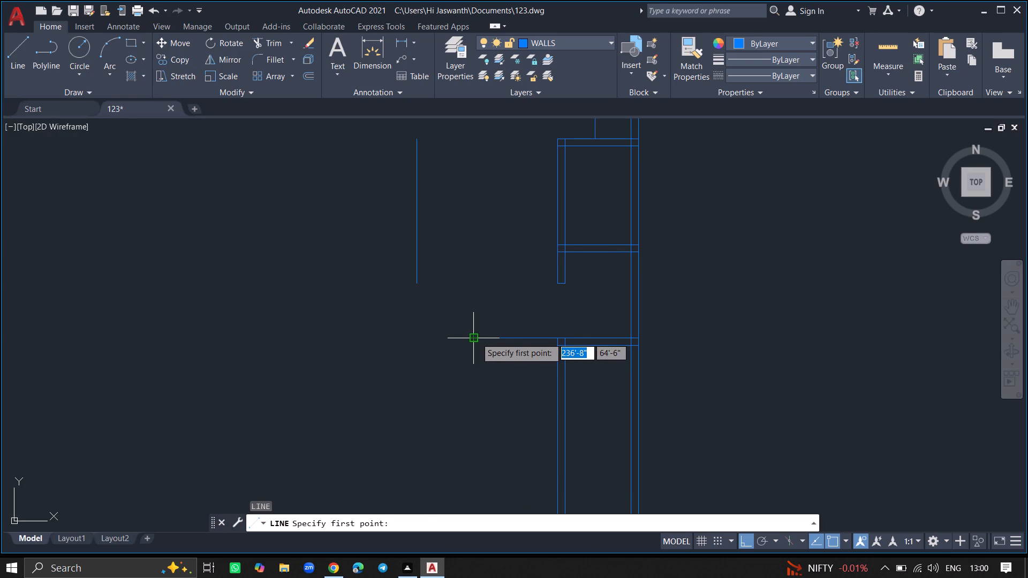
{"action": "left_click", "coordinate": [476, 338]}
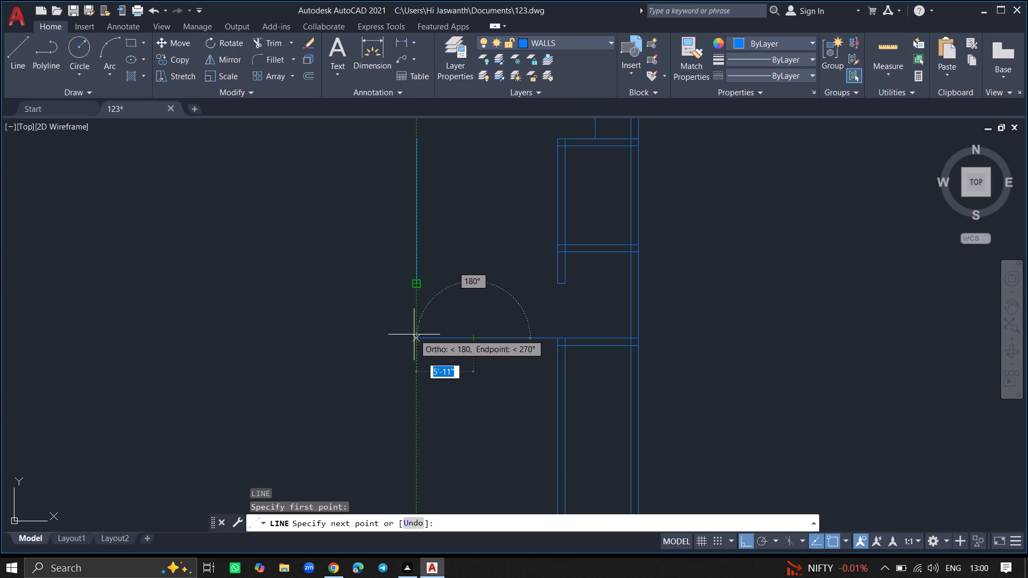
{"action": "left_click", "coordinate": [417, 339]}
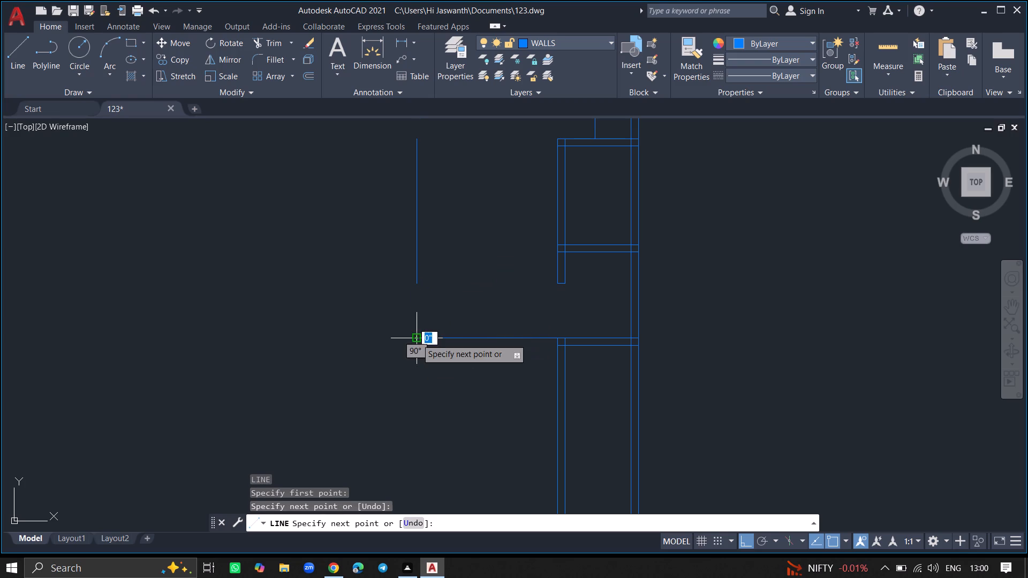
{"action": "left_click", "coordinate": [415, 282]}
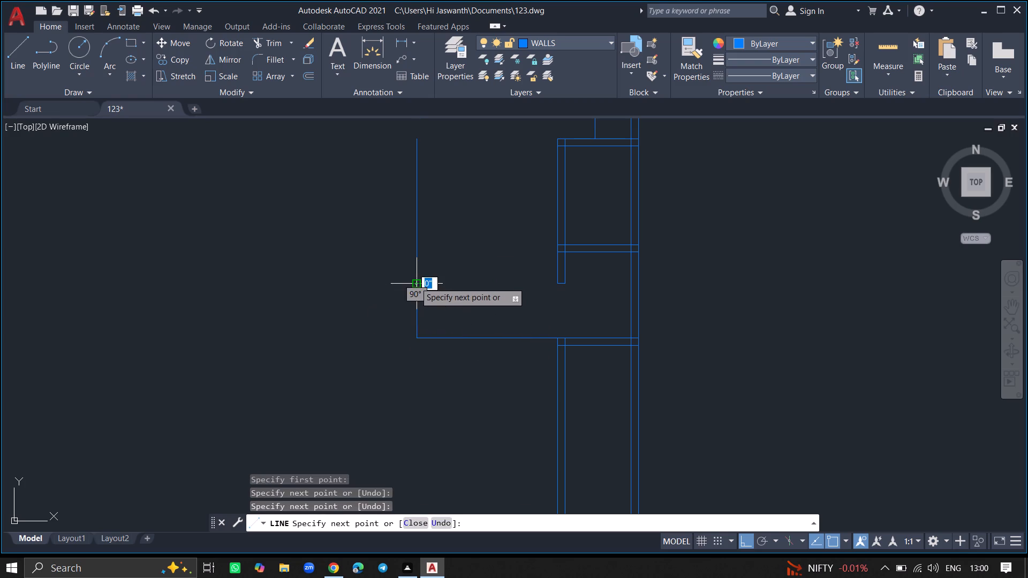
{"action": "key", "text": "Return"}
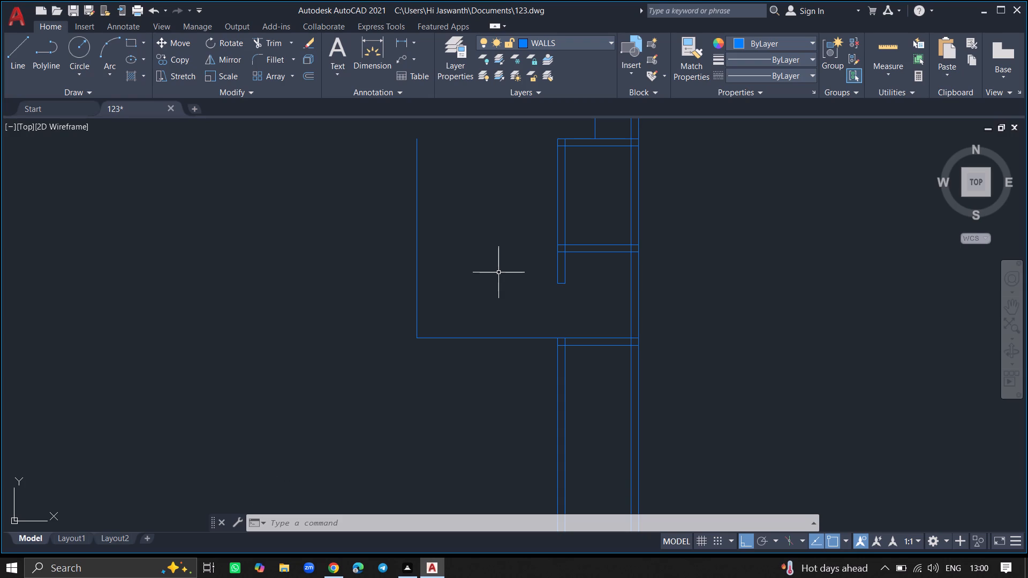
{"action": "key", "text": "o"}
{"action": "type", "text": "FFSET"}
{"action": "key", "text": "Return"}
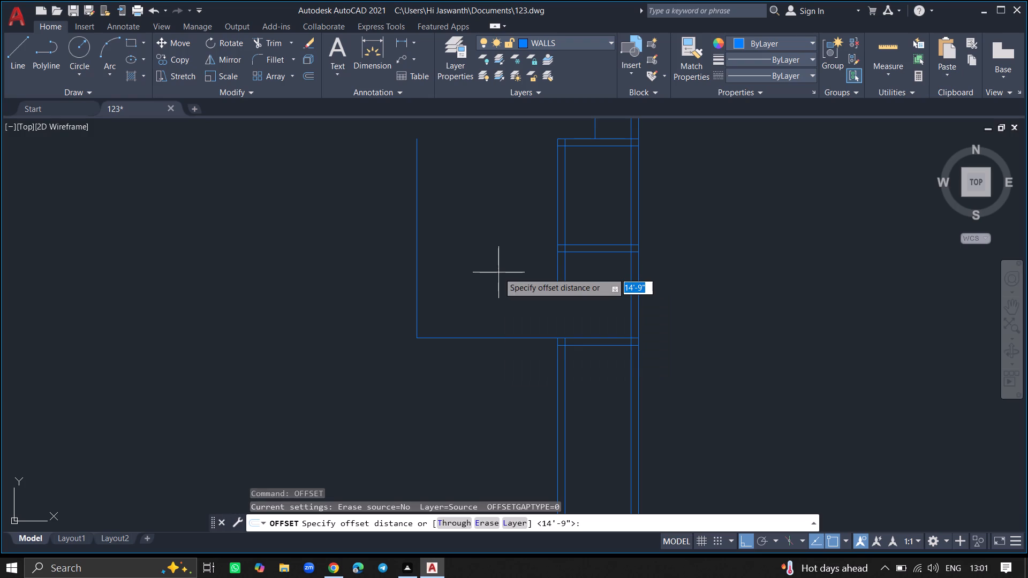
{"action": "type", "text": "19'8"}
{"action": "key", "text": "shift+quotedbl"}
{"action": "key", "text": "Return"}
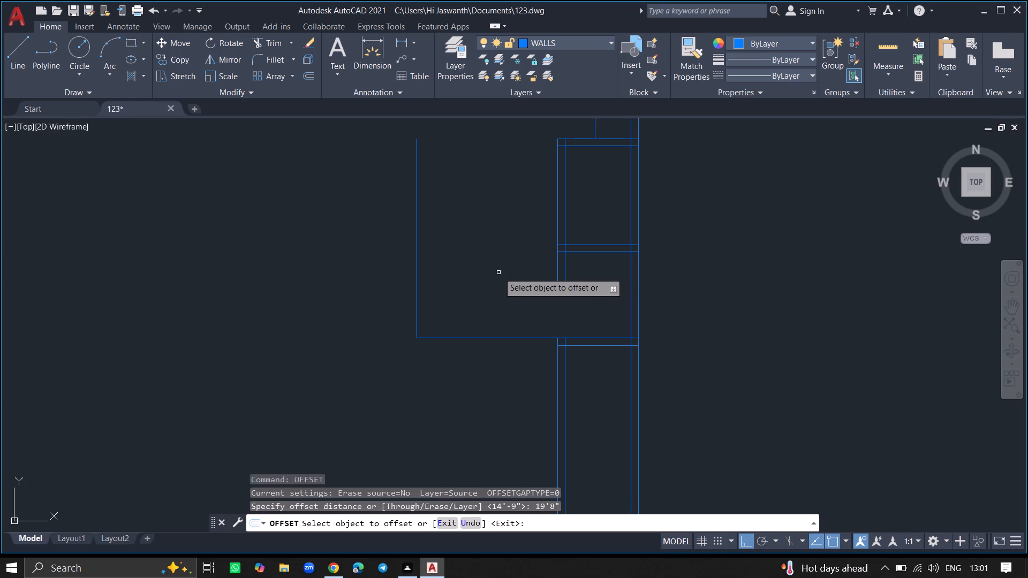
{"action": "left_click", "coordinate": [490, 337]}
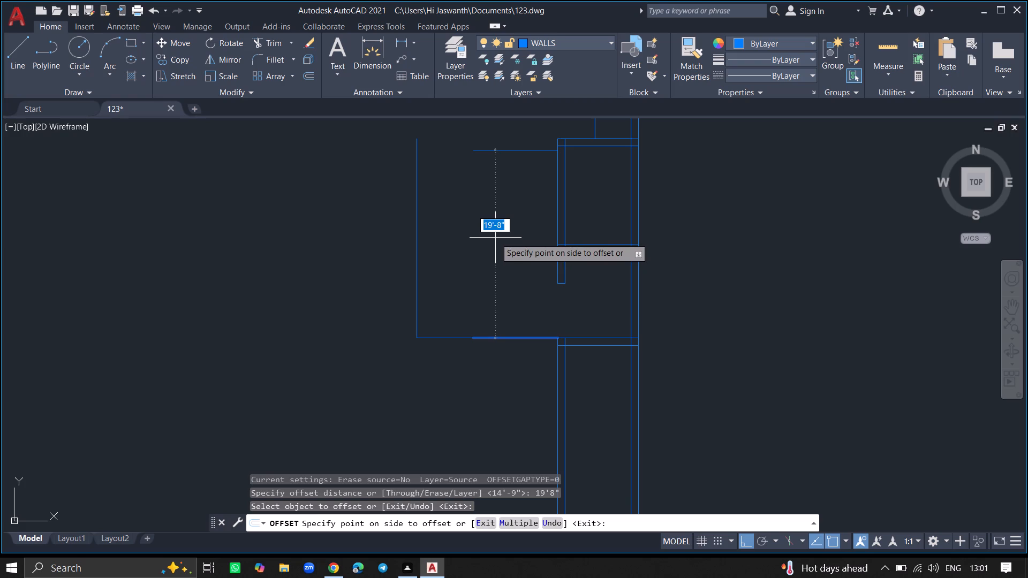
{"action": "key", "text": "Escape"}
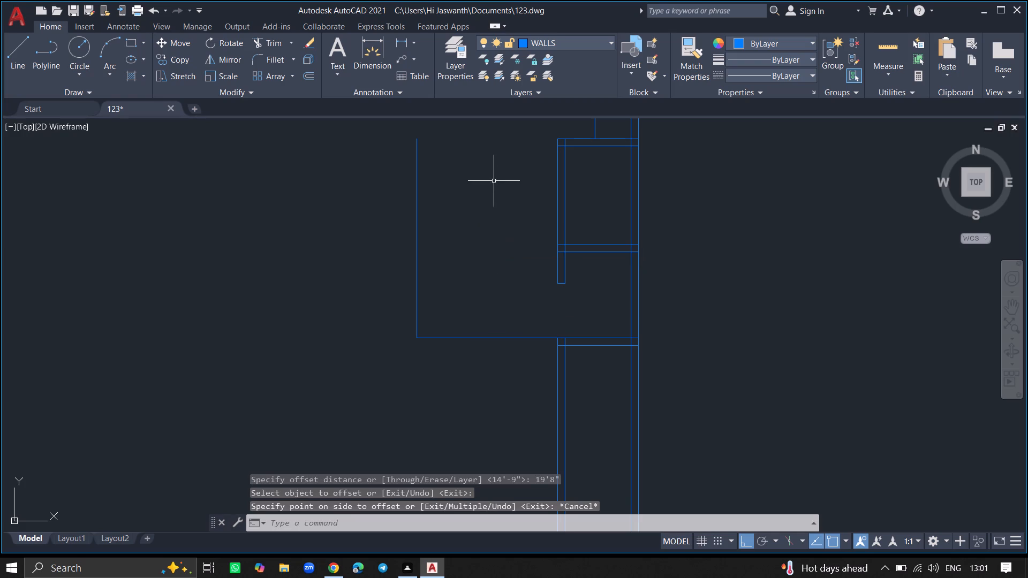
Extend both lines of the fifth cross wall west to the new outer vertical line.
{"action": "type", "text": "EX"}
{"action": "key", "text": "Return"}
{"action": "left_click", "coordinate": [562, 139]}
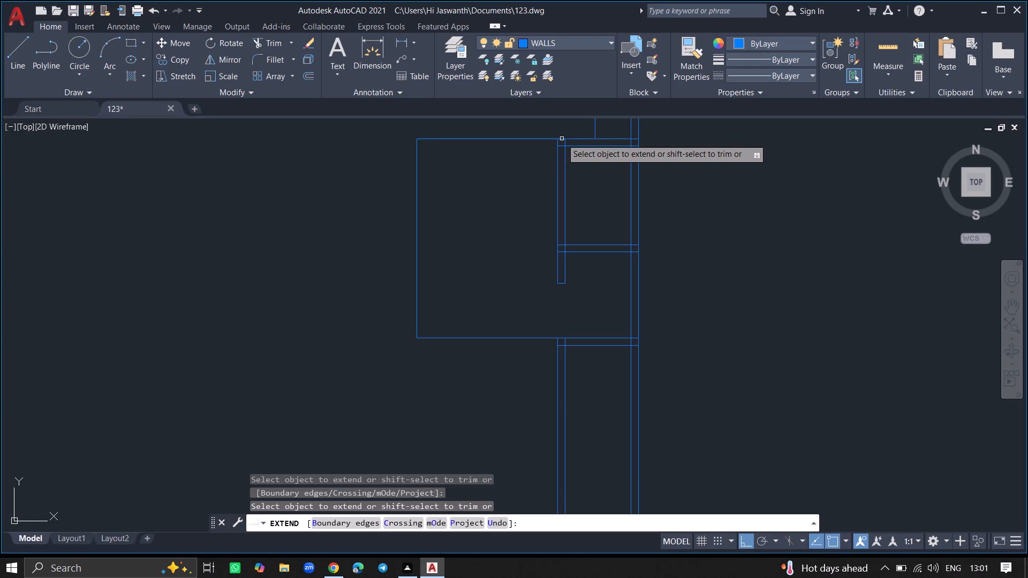
{"action": "left_click", "coordinate": [562, 144]}
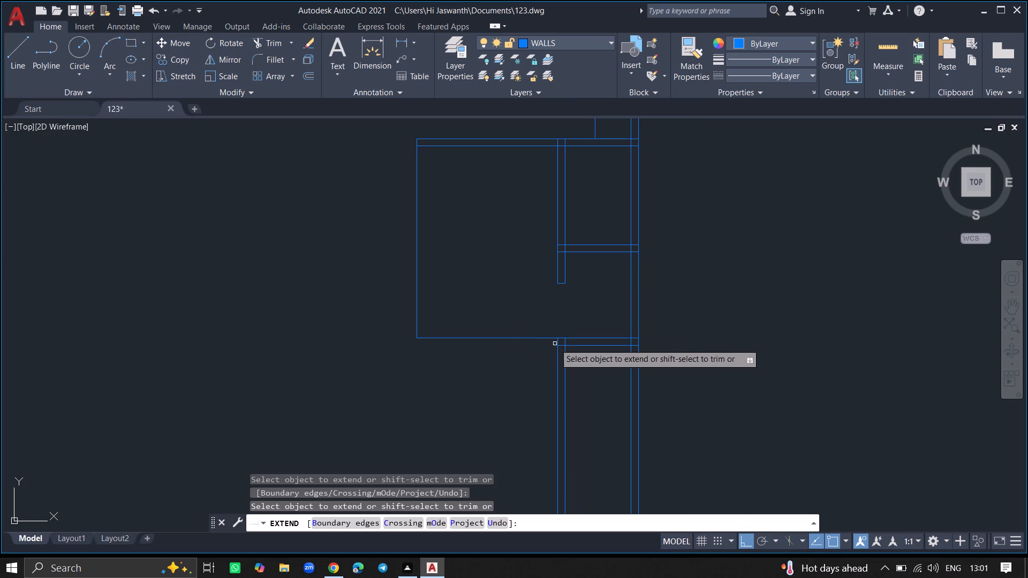
{"action": "key", "text": "Return"}
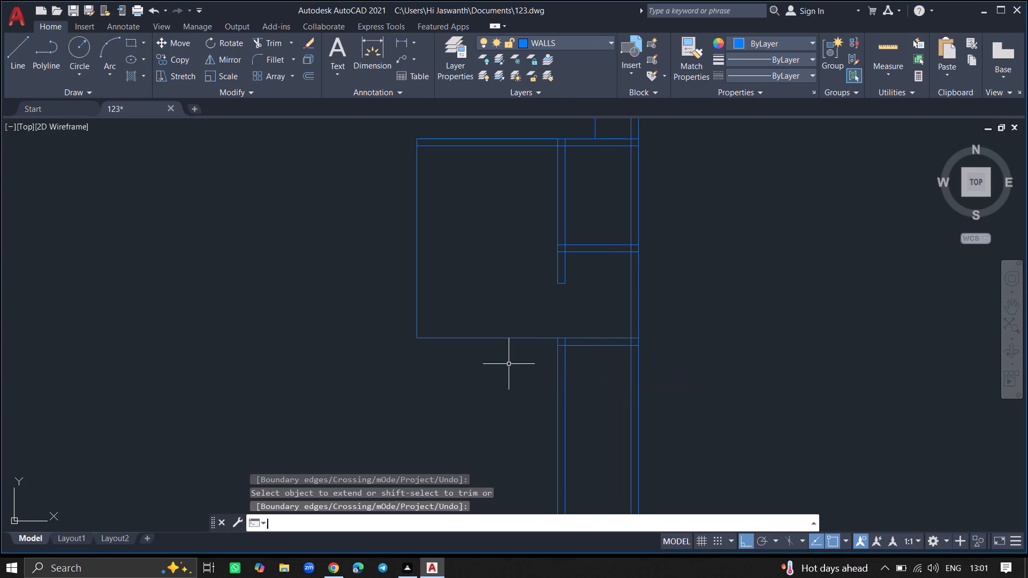
Draw a vertical line about 1'1" long downward from the new room's southwest corner.
{"action": "key", "text": "l"}
{"action": "key", "text": "Return"}
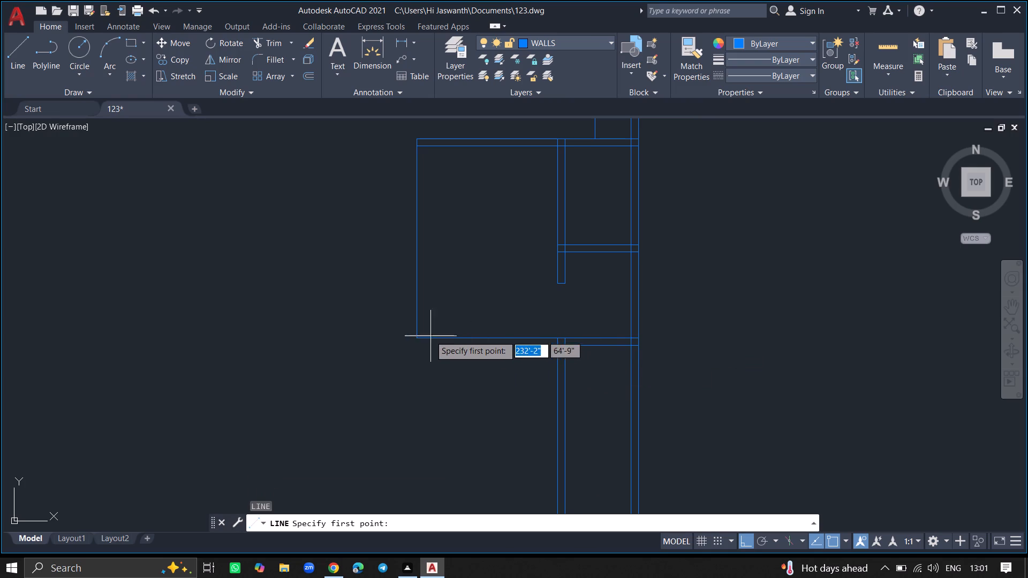
{"action": "left_click", "coordinate": [416, 337]}
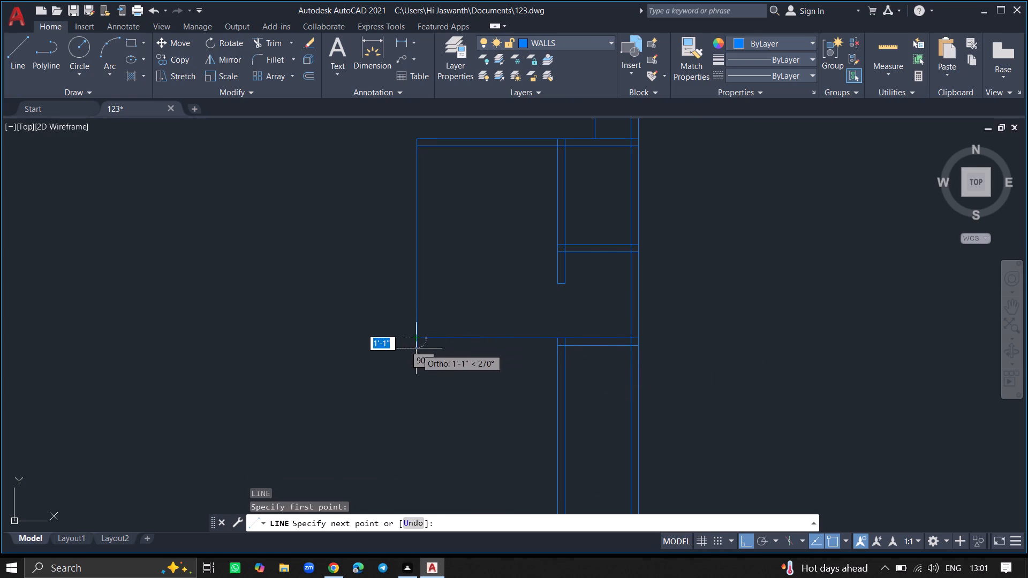
{"action": "left_click", "coordinate": [416, 348]}
{"action": "key", "text": "Return"}
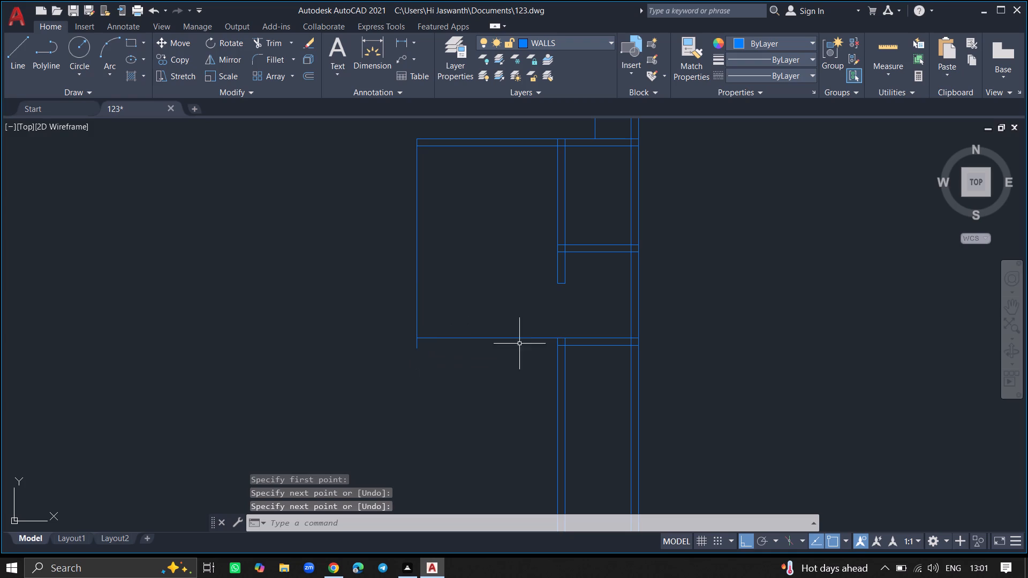
Extend the seventh cross wall's lower line west to the short vertical line at the new room's southwest corner.
{"action": "scroll", "coordinate": [532, 347], "scroll_direction": "up", "scroll_amount": 4, "text": "ctrl"}
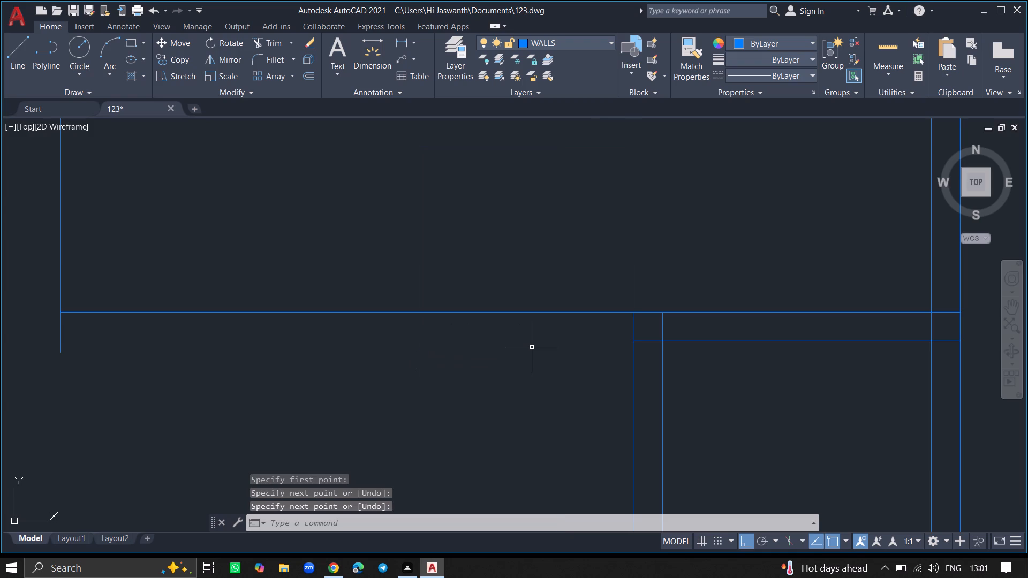
{"action": "type", "text": "EX"}
{"action": "key", "text": "Return"}
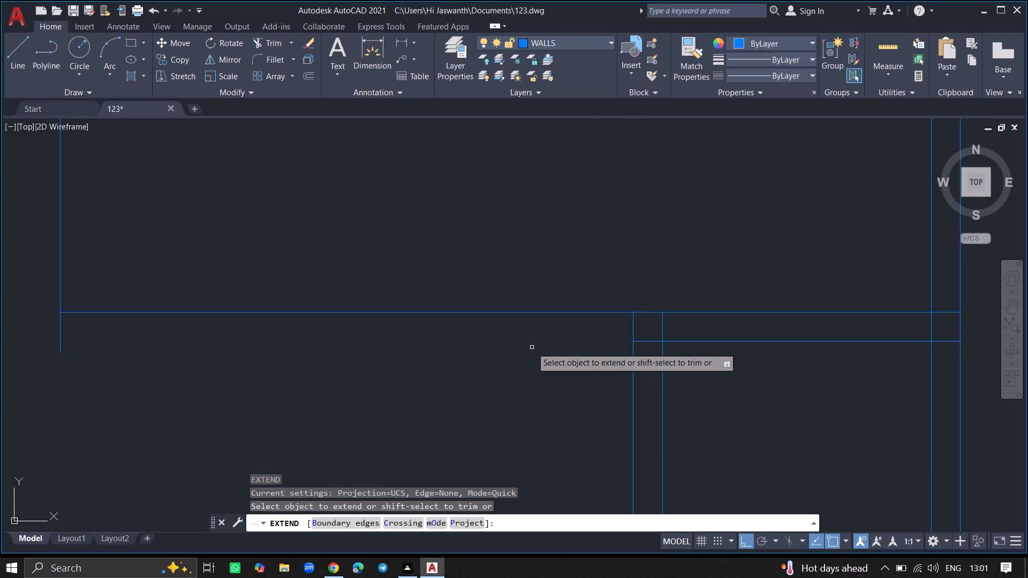
{"action": "left_click", "coordinate": [643, 340]}
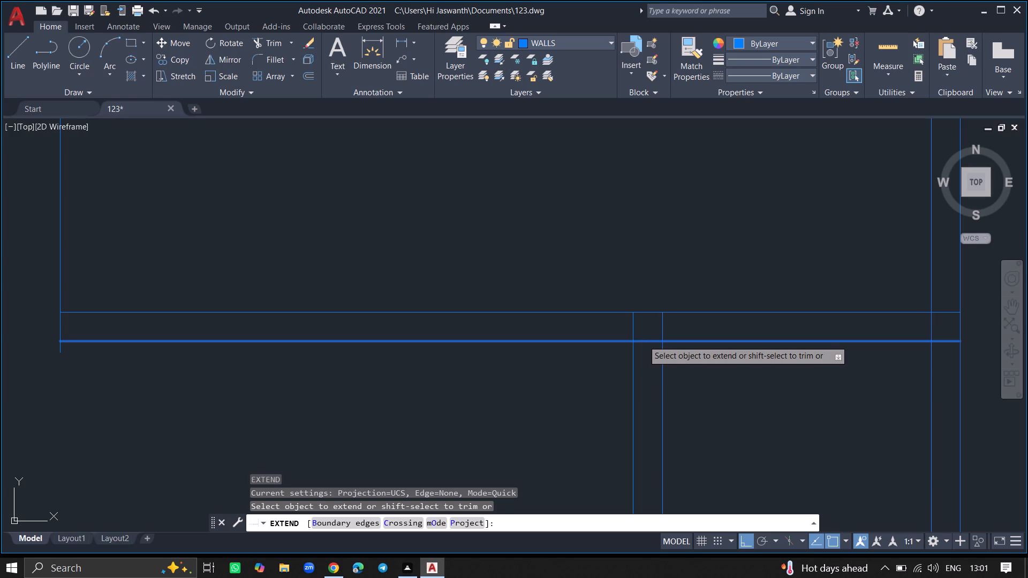
{"action": "key", "text": "Return"}
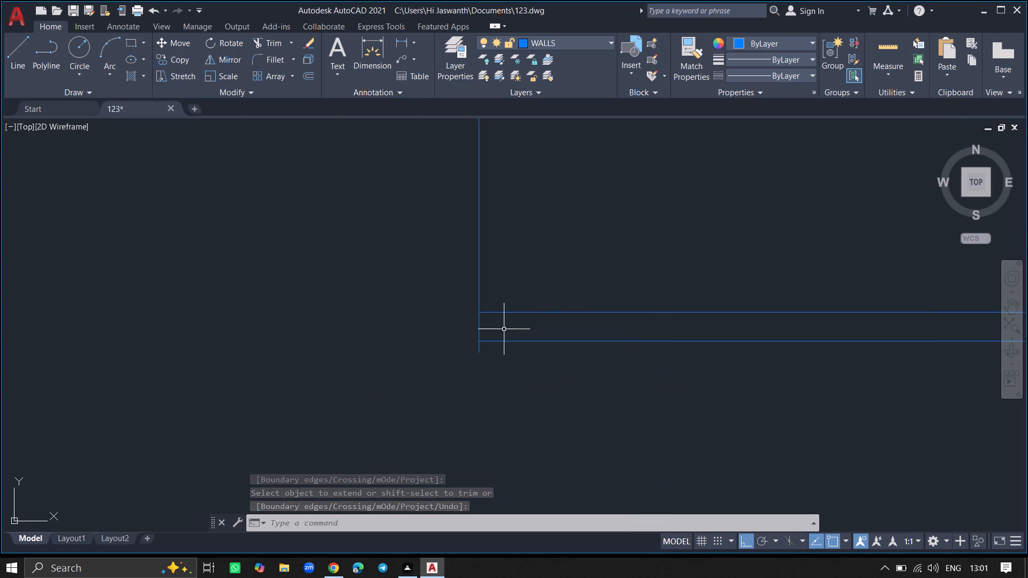
Trim the vertical line's excess below the south wall's lower line at the new room's southwest corner.
{"action": "scroll", "coordinate": [472, 344], "scroll_direction": "up", "scroll_amount": 3, "text": "ctrl"}
{"action": "type", "text": "TRIM"}
{"action": "key", "text": "Return"}
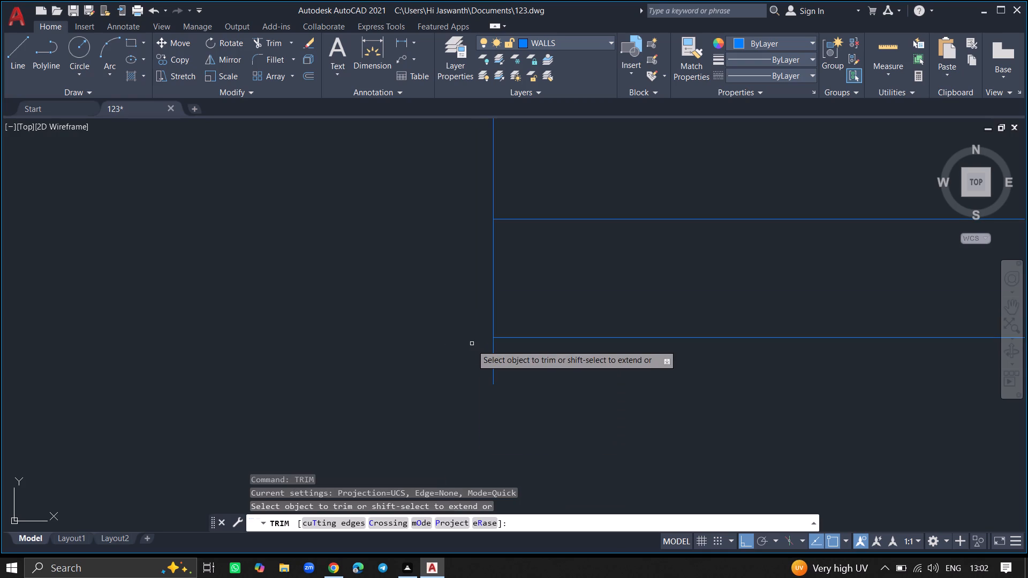
{"action": "left_click", "coordinate": [493, 356]}
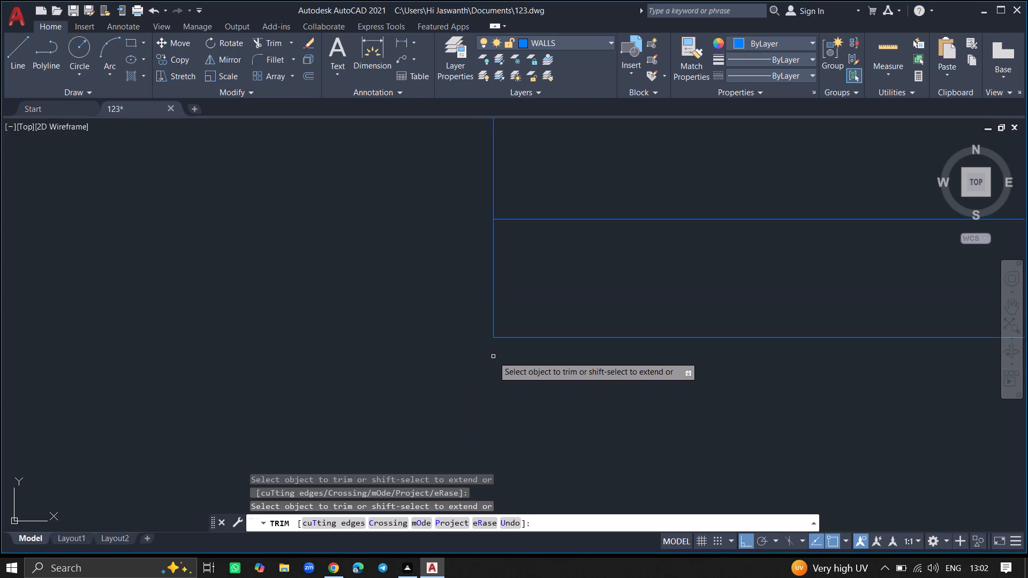
{"action": "key", "text": "Return"}
Offset the upper segment of the new room's west line 9" to the west.
{"action": "scroll", "coordinate": [493, 356], "scroll_direction": "down", "scroll_amount": 10, "text": "ctrl"}
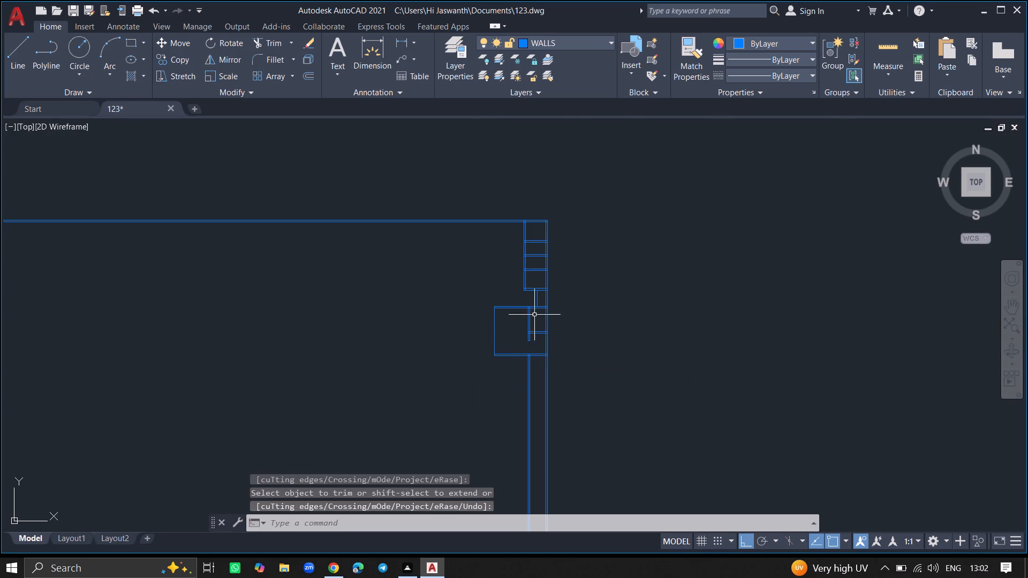
{"action": "scroll", "coordinate": [495, 314], "scroll_direction": "up", "scroll_amount": 5, "text": "ctrl"}
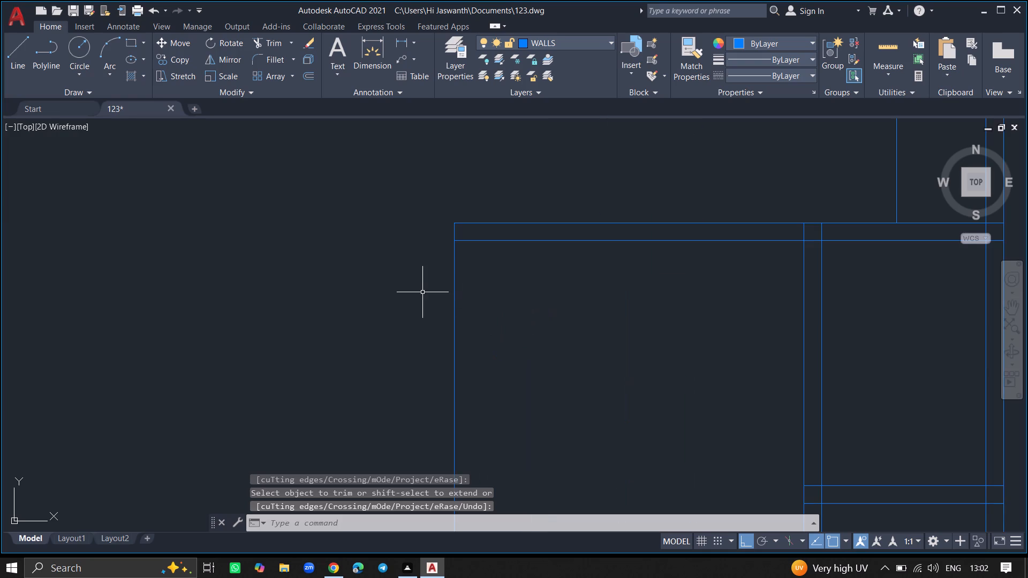
{"action": "key", "text": "o"}
{"action": "type", "text": "FFS"}
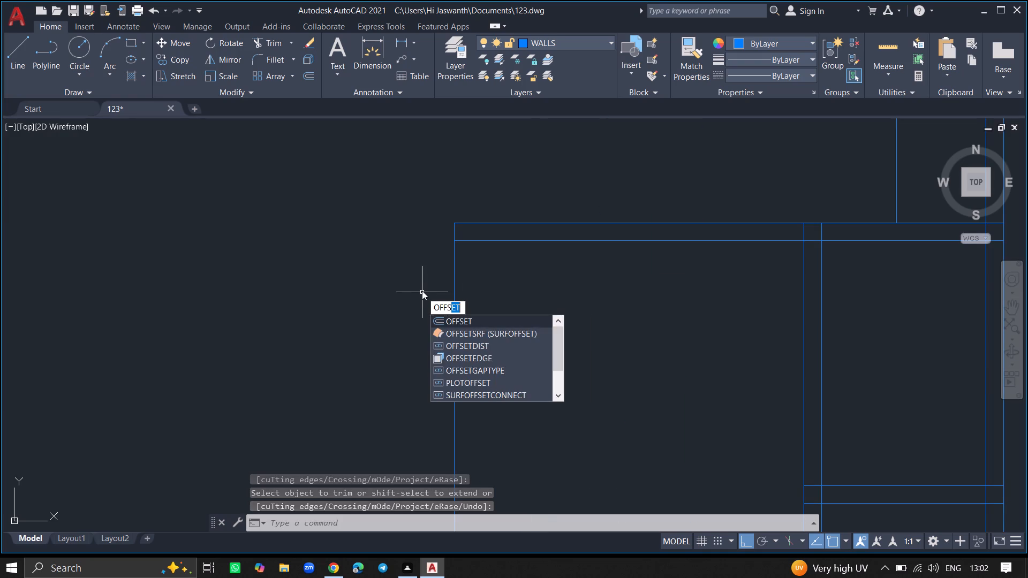
{"action": "left_click", "coordinate": [440, 316]}
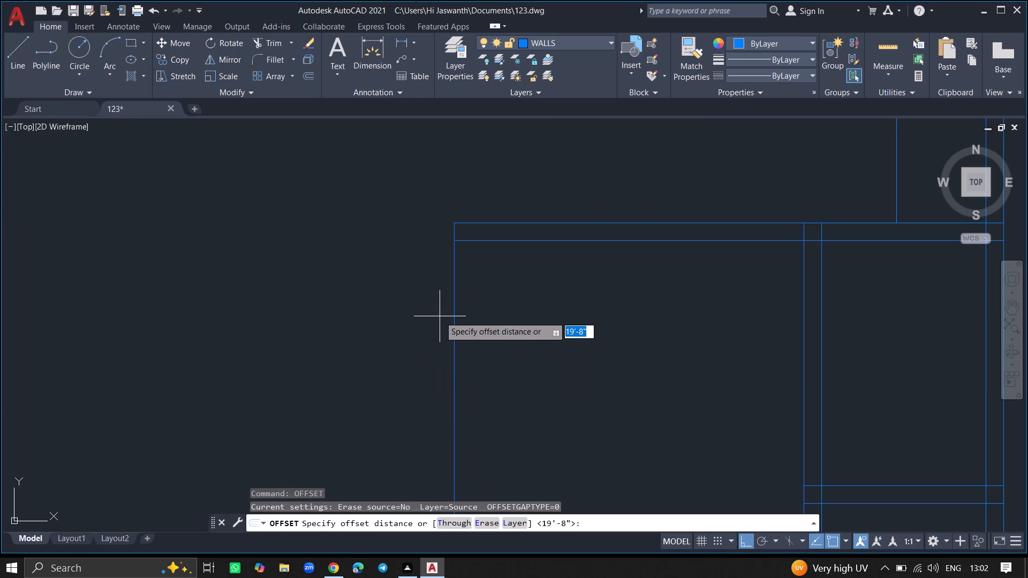
{"action": "key", "text": "9"}
{"action": "key", "text": "shift+quotedbl"}
{"action": "key", "text": "Return"}
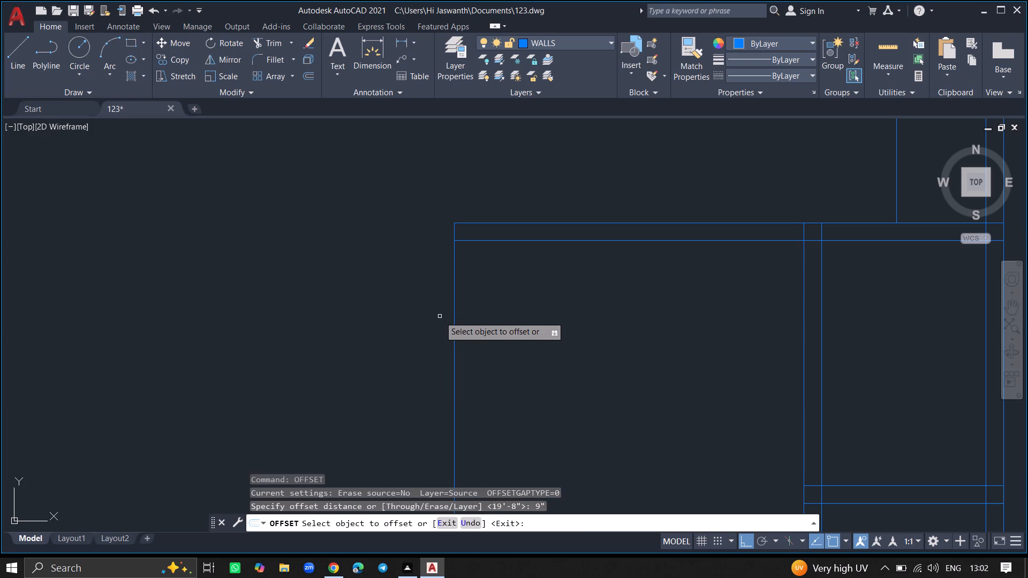
{"action": "left_click", "coordinate": [453, 320]}
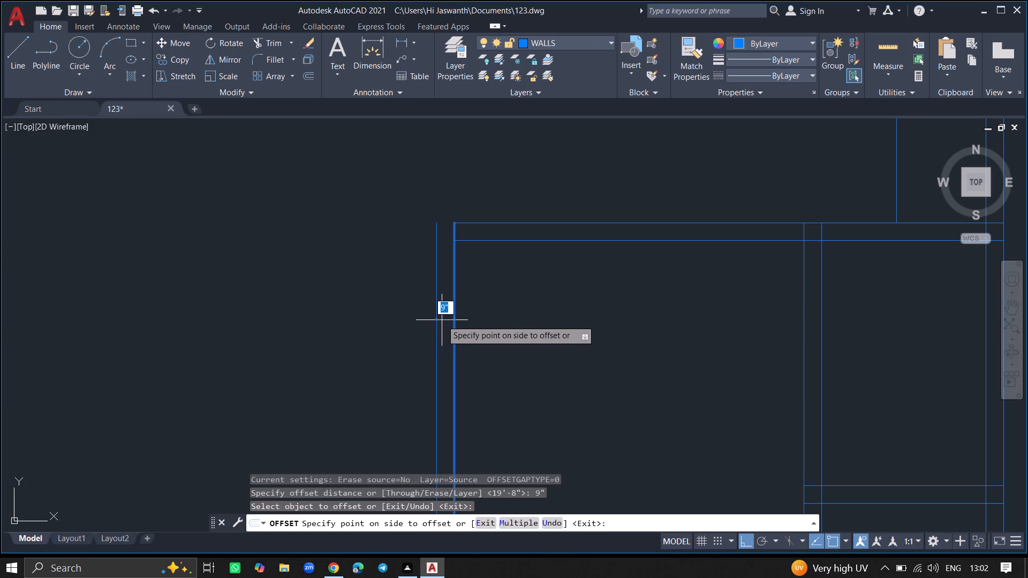
{"action": "left_click", "coordinate": [441, 320]}
{"action": "key", "text": "Return"}
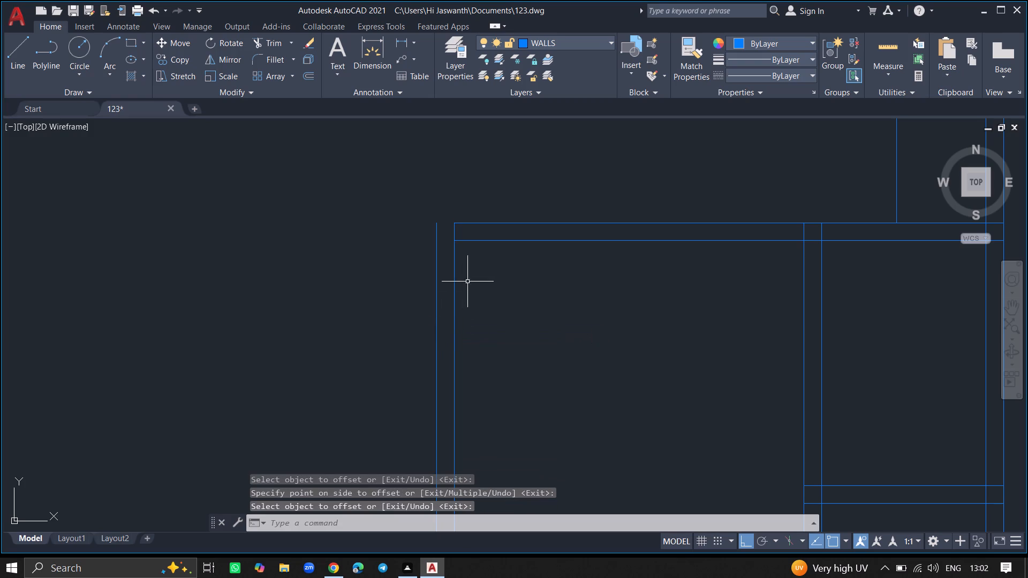
Extend both lines of the new room's north wall west to the outer west wall line.
{"action": "type", "text": "EX"}
{"action": "key", "text": "Return"}
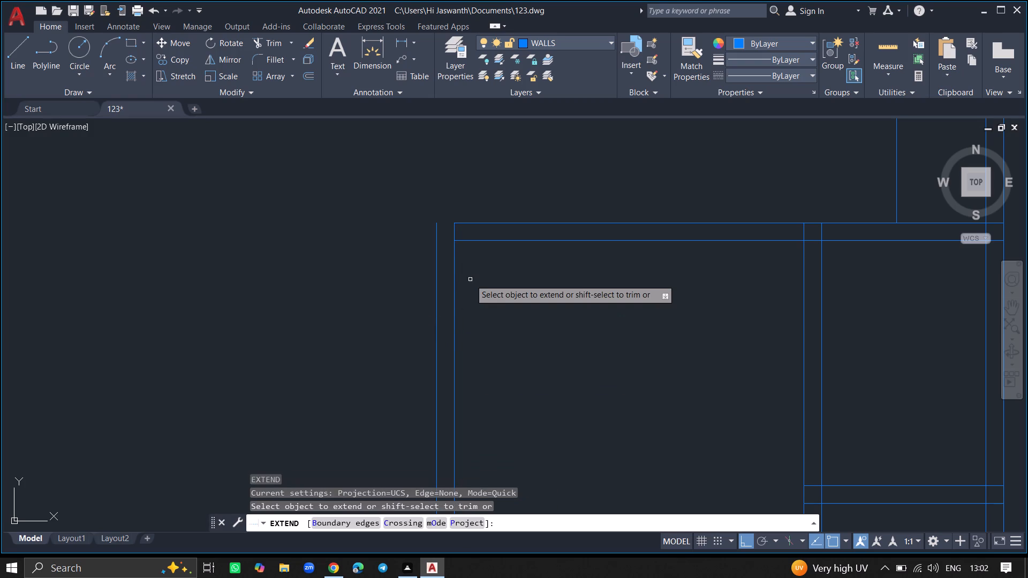
{"action": "left_click", "coordinate": [479, 238]}
{"action": "left_click", "coordinate": [475, 246]}
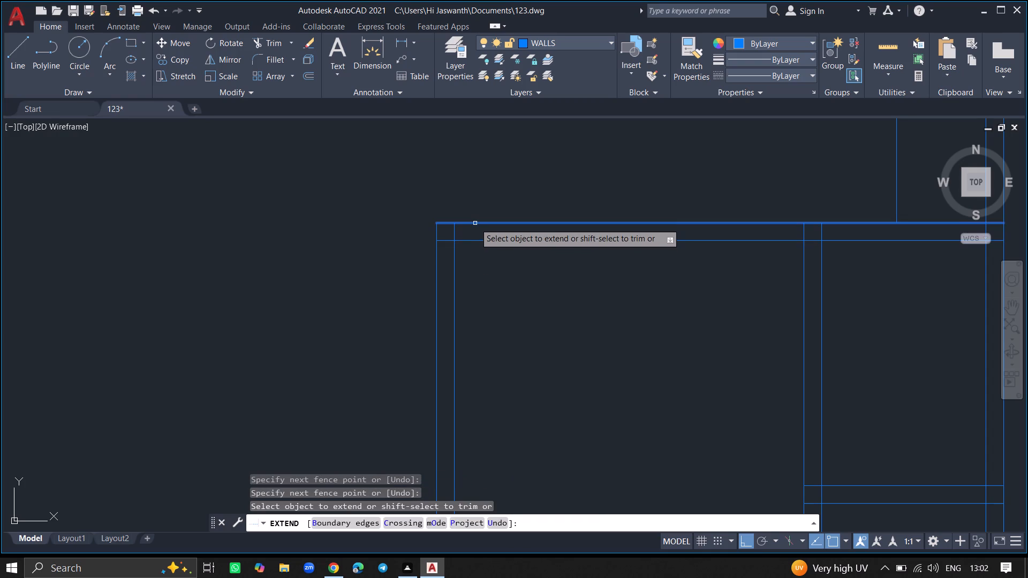
{"action": "left_click", "coordinate": [475, 222]}
{"action": "scroll", "coordinate": [481, 290], "scroll_direction": "down", "scroll_amount": 2, "text": "ctrl"}
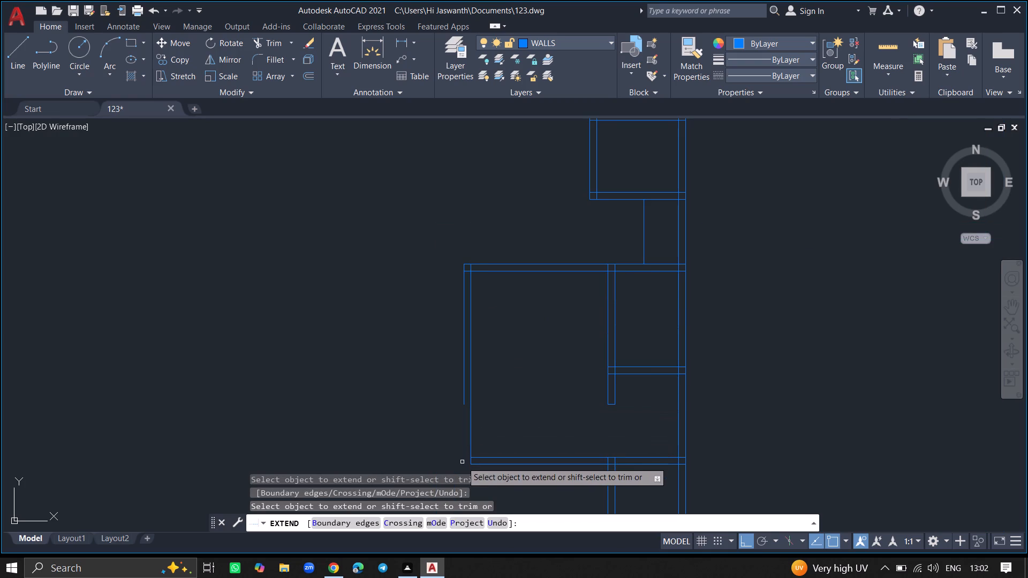
{"action": "key", "text": "Return"}
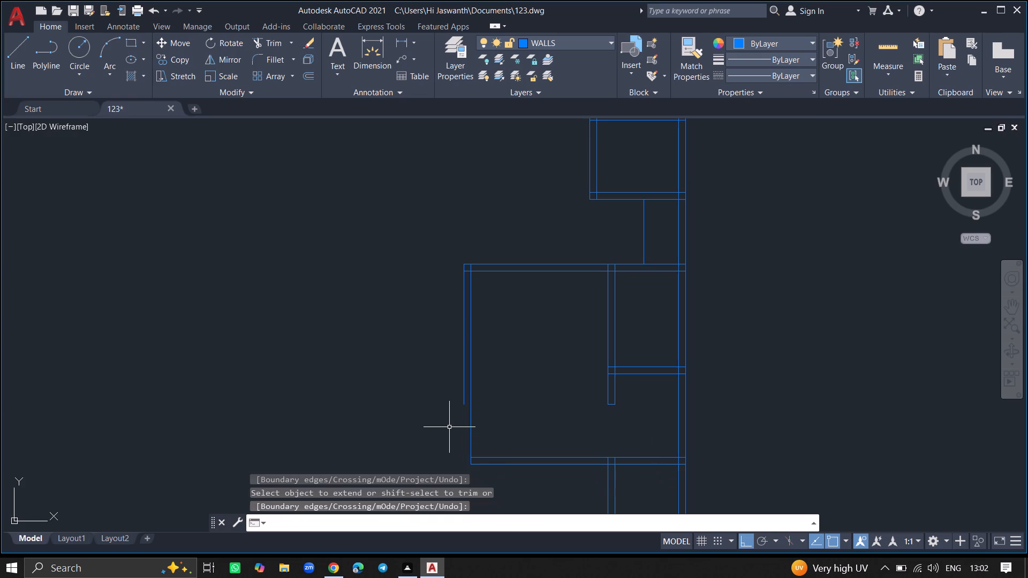
Continue the outer west line about 6'5" down to align with the south wall's lower line, then east to that line's end.
{"action": "scroll", "coordinate": [449, 427], "scroll_direction": "up", "scroll_amount": 1, "text": "ctrl"}
{"action": "scroll", "coordinate": [449, 427], "scroll_direction": "down", "scroll_amount": 2, "text": "ctrl"}
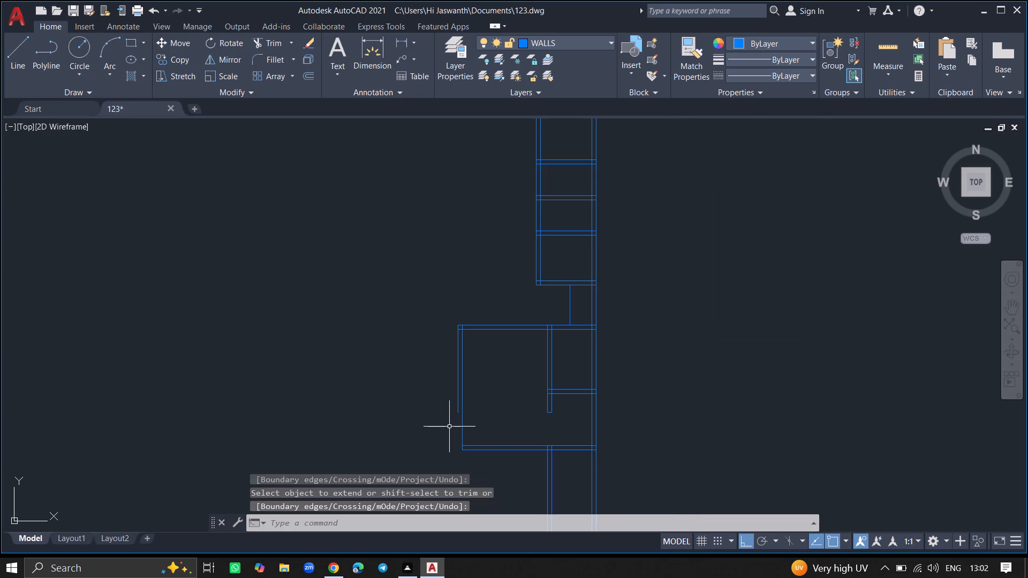
{"action": "scroll", "coordinate": [455, 460], "scroll_direction": "up", "scroll_amount": 2, "text": "ctrl"}
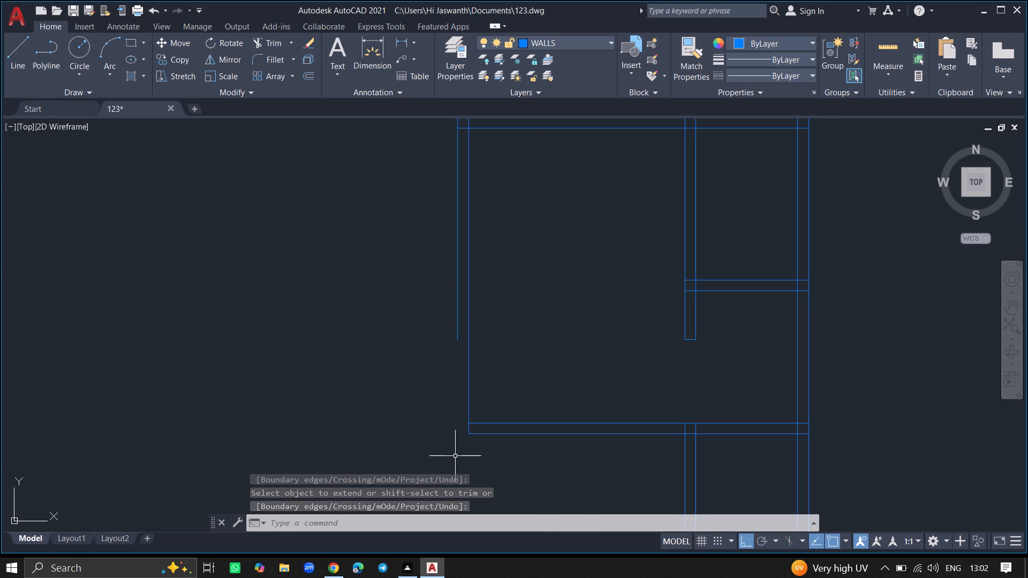
{"action": "key", "text": "l"}
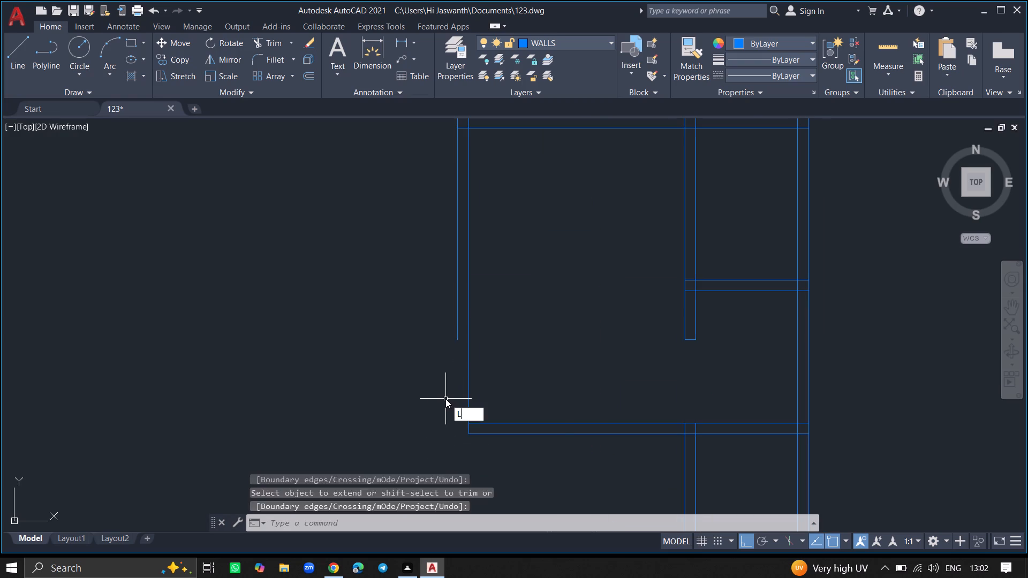
{"action": "key", "text": "Return"}
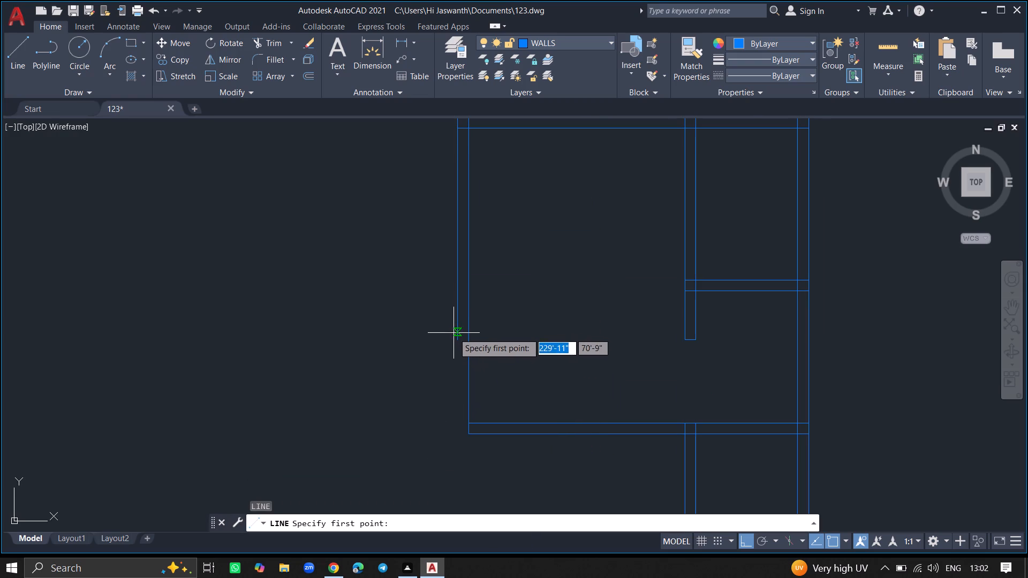
{"action": "left_click", "coordinate": [458, 339]}
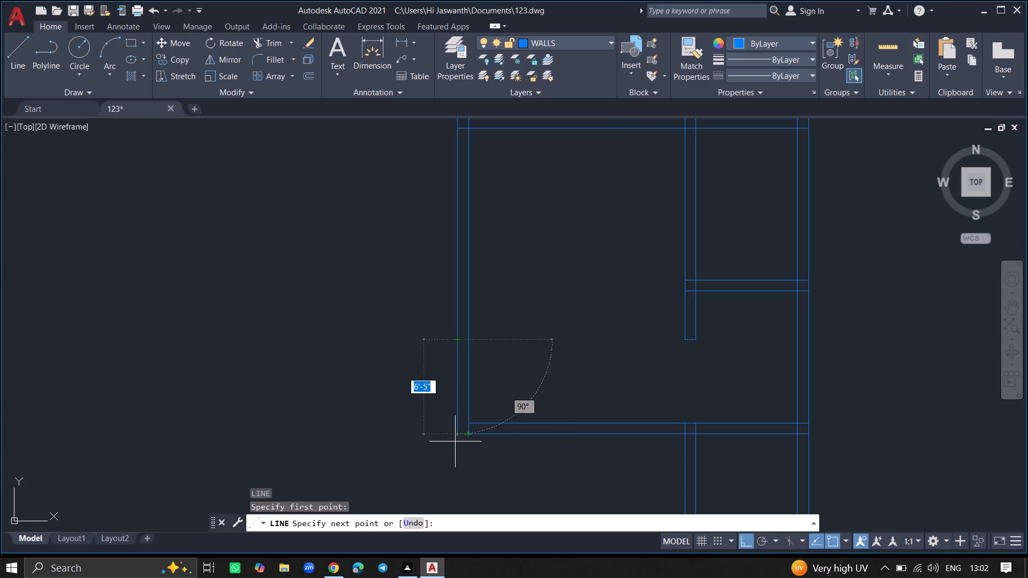
{"action": "scroll", "coordinate": [455, 442], "scroll_direction": "up", "scroll_amount": 3, "text": "ctrl"}
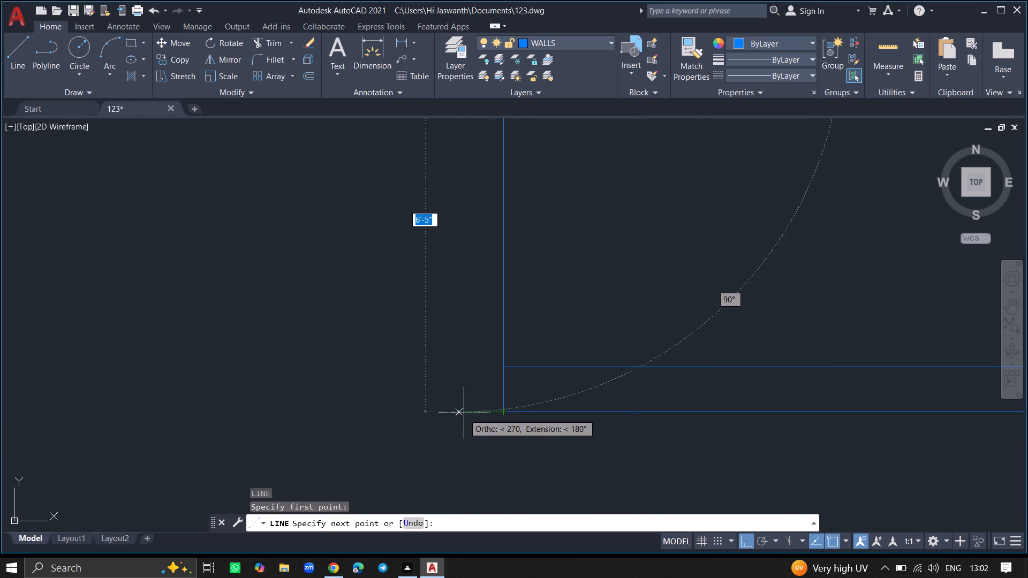
{"action": "left_click", "coordinate": [458, 410]}
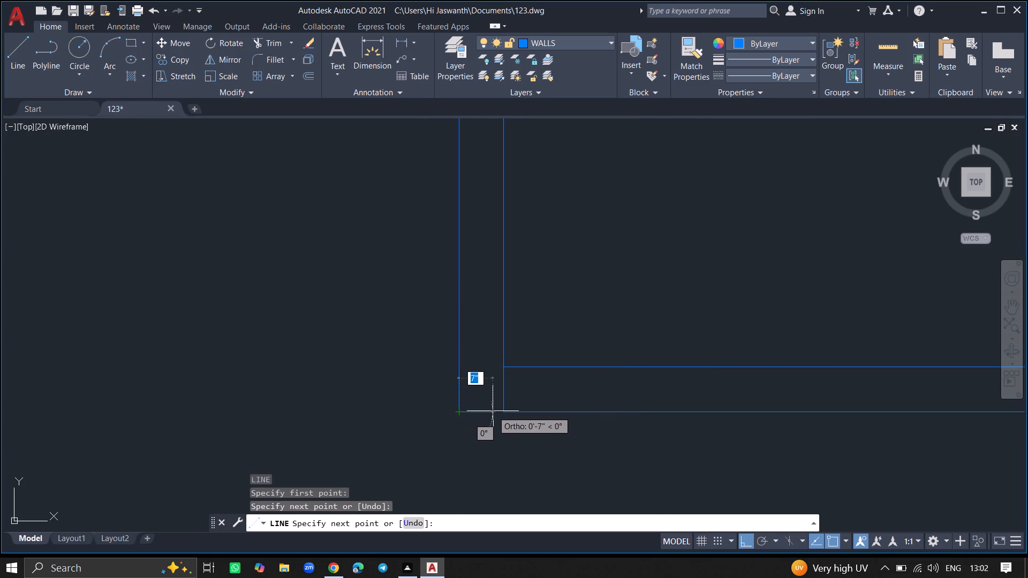
{"action": "left_click", "coordinate": [501, 410]}
{"action": "key", "text": "Return"}
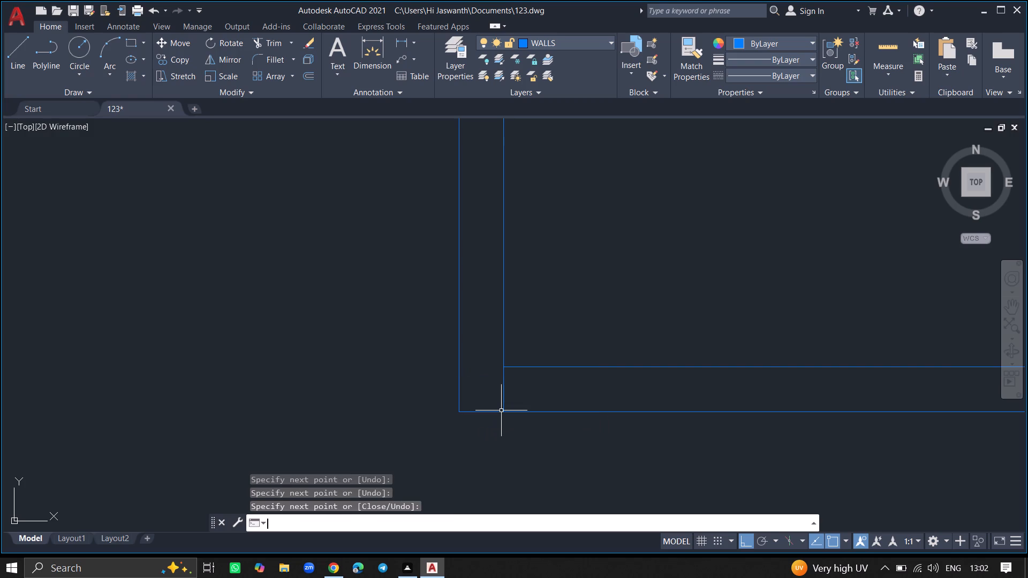
Extend the upper line of the new room's south wall west to the outer west wall line.
{"action": "type", "text": "EX"}
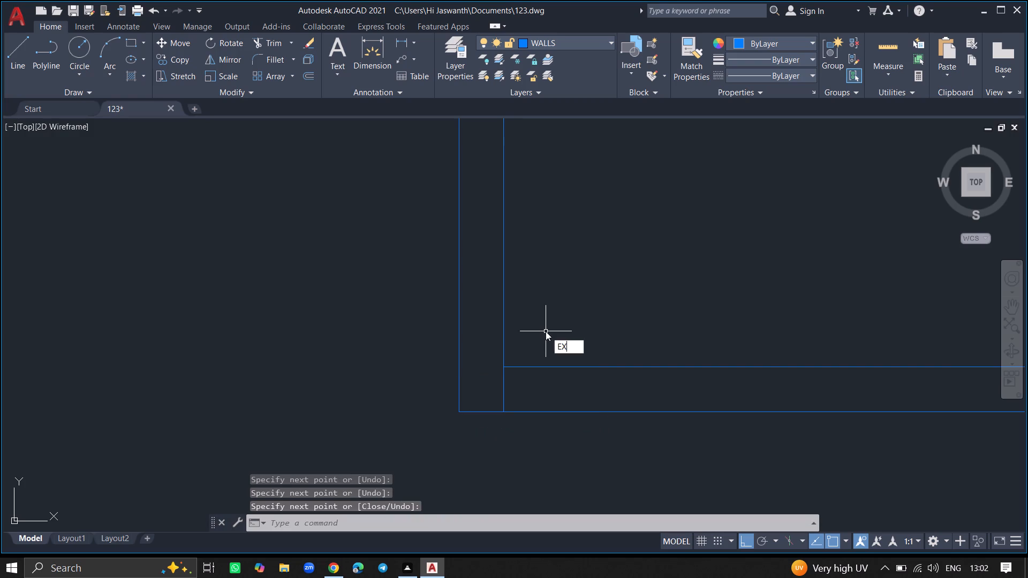
{"action": "key", "text": "Return"}
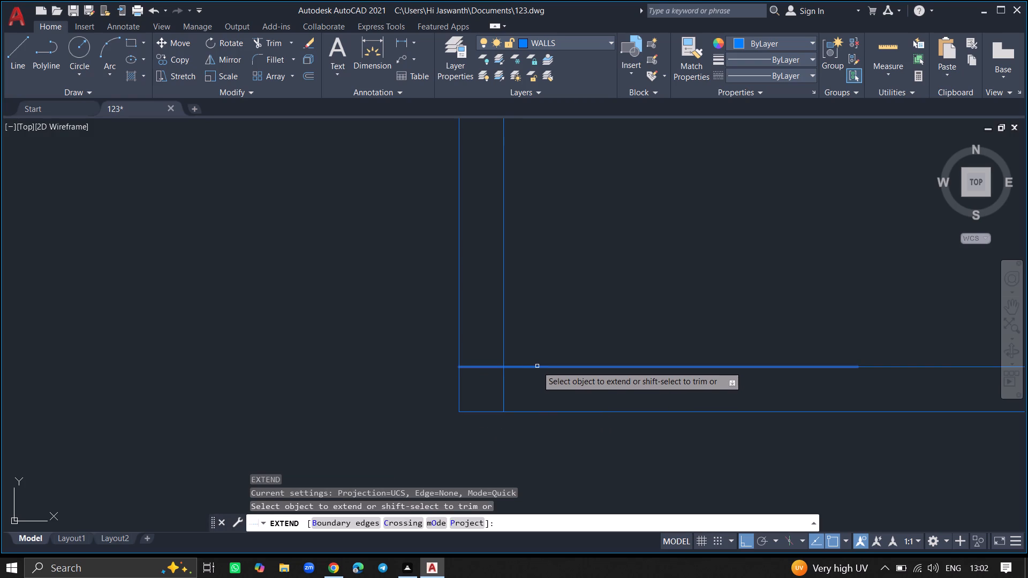
{"action": "left_click", "coordinate": [537, 366]}
{"action": "key", "text": "Return"}
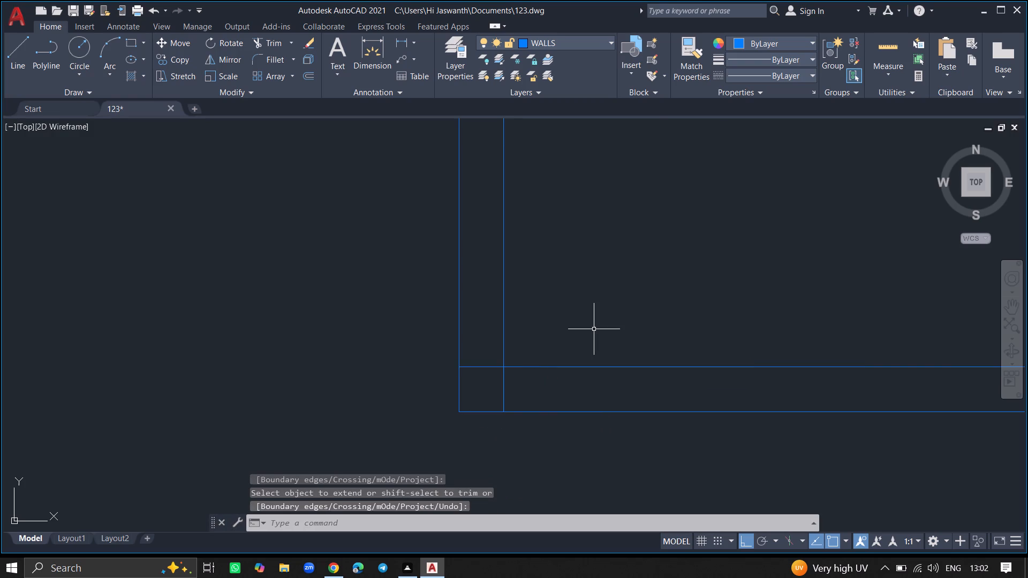
Draw a short vertical line across the thickness of the new room's north wall, a little east of the northwest corner.
{"action": "scroll", "coordinate": [594, 329], "scroll_direction": "down", "scroll_amount": 7, "text": "ctrl"}
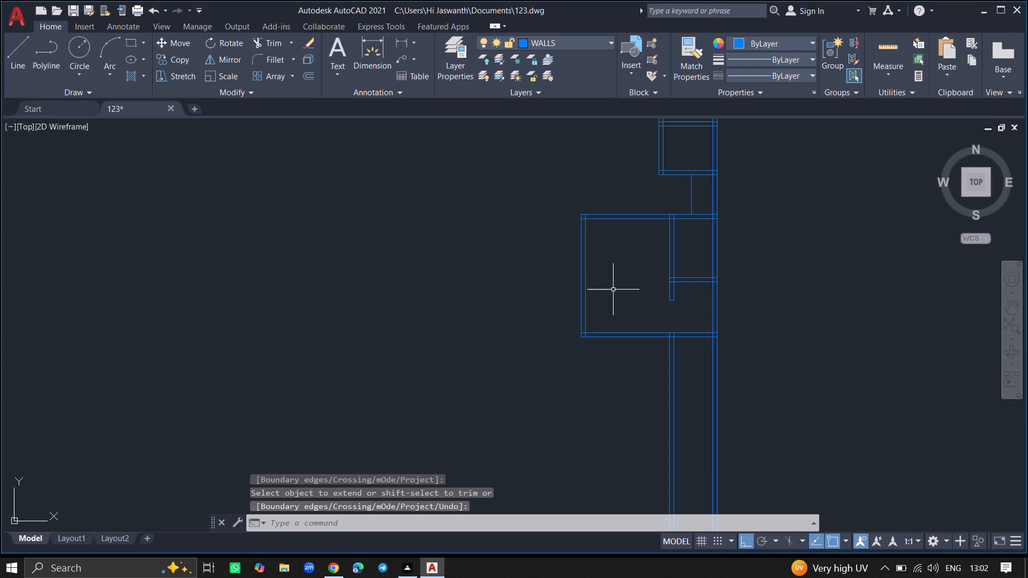
{"action": "scroll", "coordinate": [604, 202], "scroll_direction": "up", "scroll_amount": 5, "text": "ctrl"}
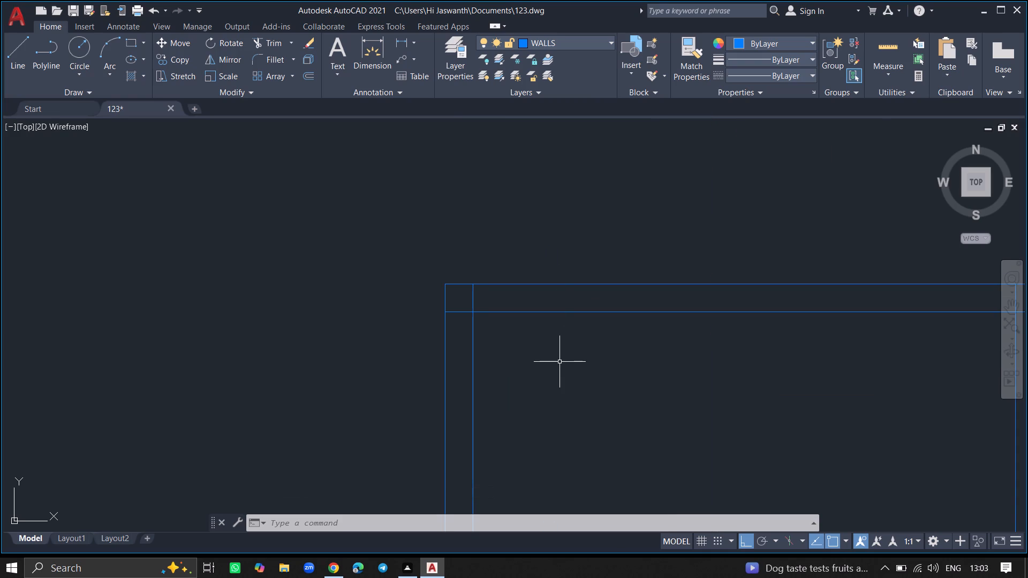
{"action": "key", "text": "l"}
{"action": "key", "text": "Return"}
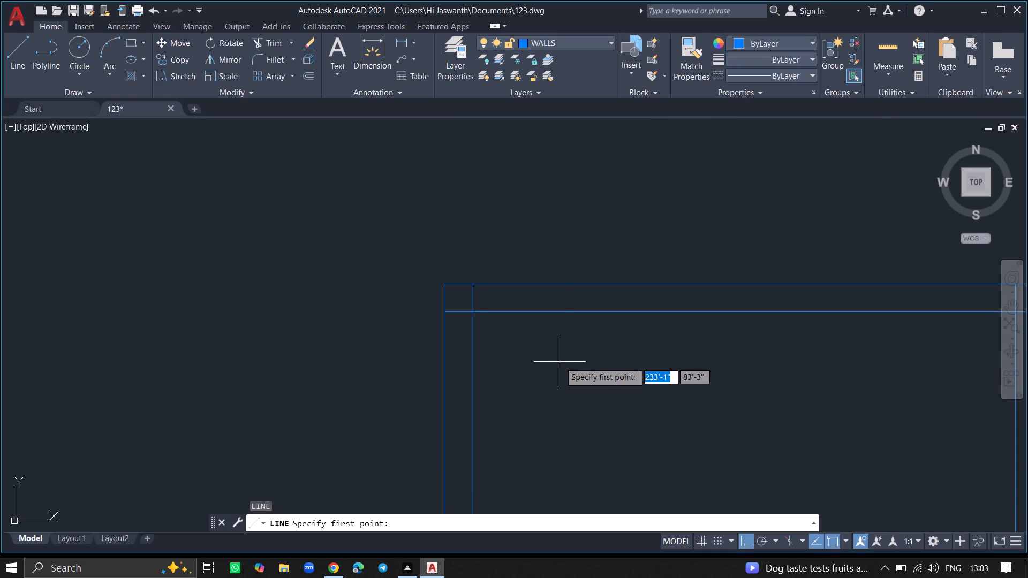
{"action": "left_click", "coordinate": [575, 283]}
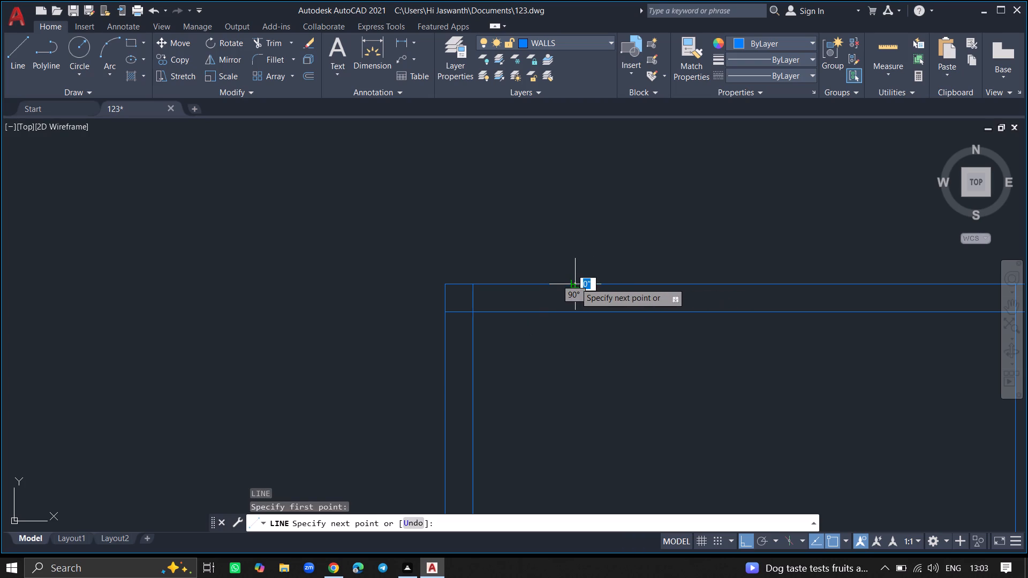
{"action": "left_click", "coordinate": [572, 309]}
{"action": "key", "text": "Return"}
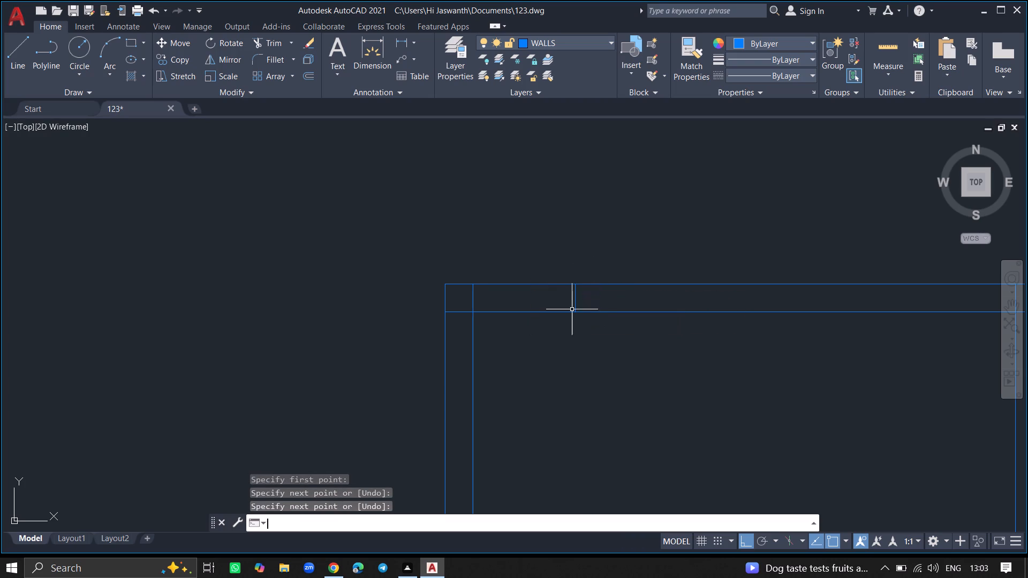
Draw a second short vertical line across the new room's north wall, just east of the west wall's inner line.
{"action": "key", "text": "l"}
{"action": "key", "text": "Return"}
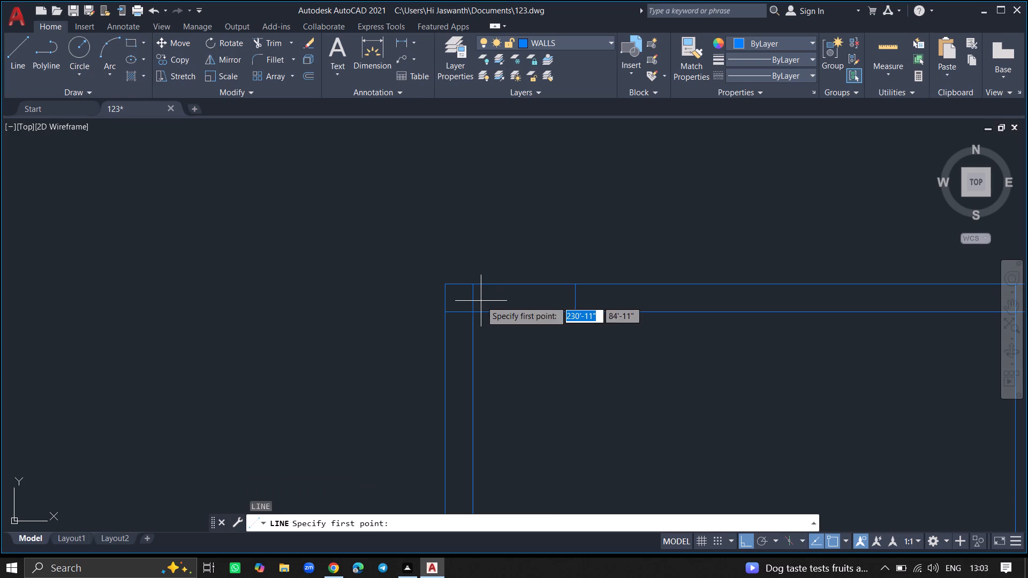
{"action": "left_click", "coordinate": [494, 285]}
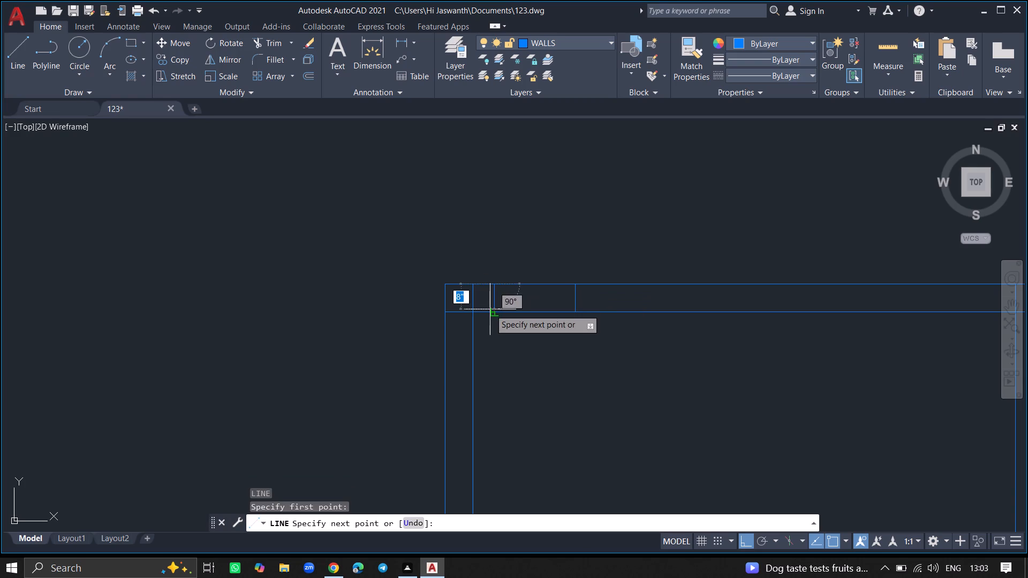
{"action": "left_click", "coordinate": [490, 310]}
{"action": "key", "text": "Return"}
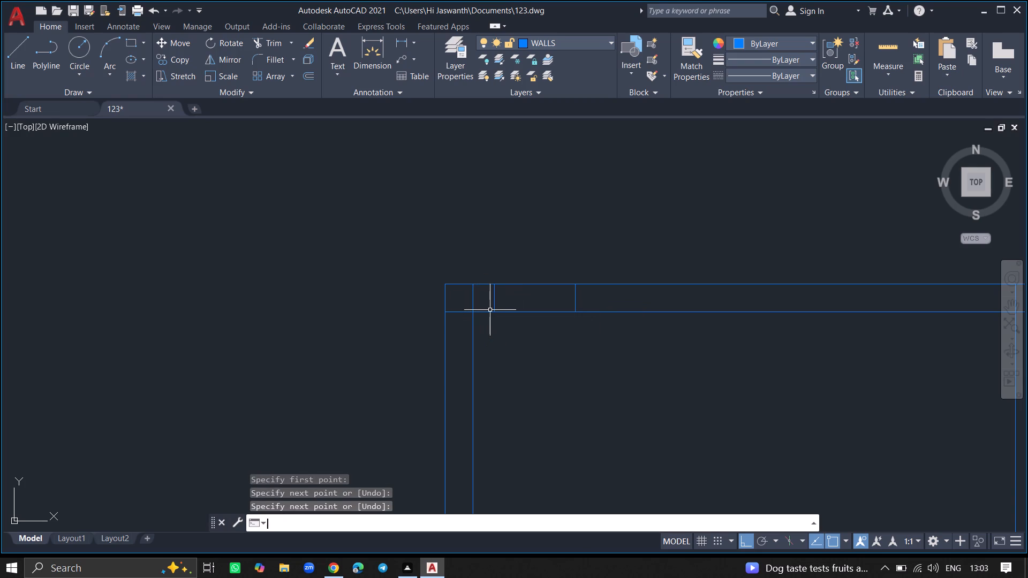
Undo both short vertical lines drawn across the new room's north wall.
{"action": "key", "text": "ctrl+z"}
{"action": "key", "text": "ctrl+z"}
Trim away the four vertical wall lines that continue south below the new room's south wall.
{"action": "scroll", "coordinate": [490, 310], "scroll_direction": "down", "scroll_amount": 7, "text": "ctrl"}
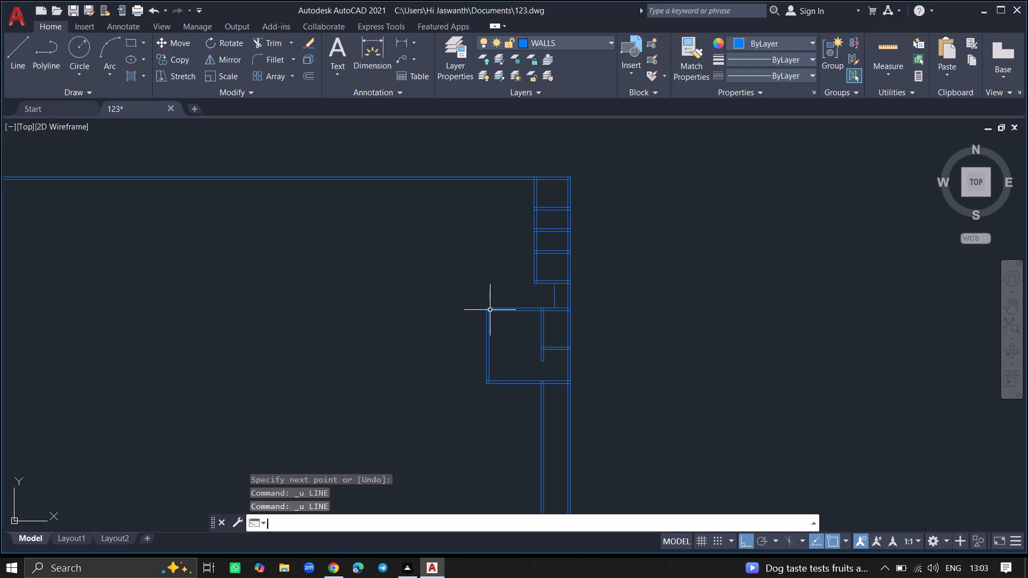
{"action": "type", "text": "TRIM"}
{"action": "key", "text": "Return"}
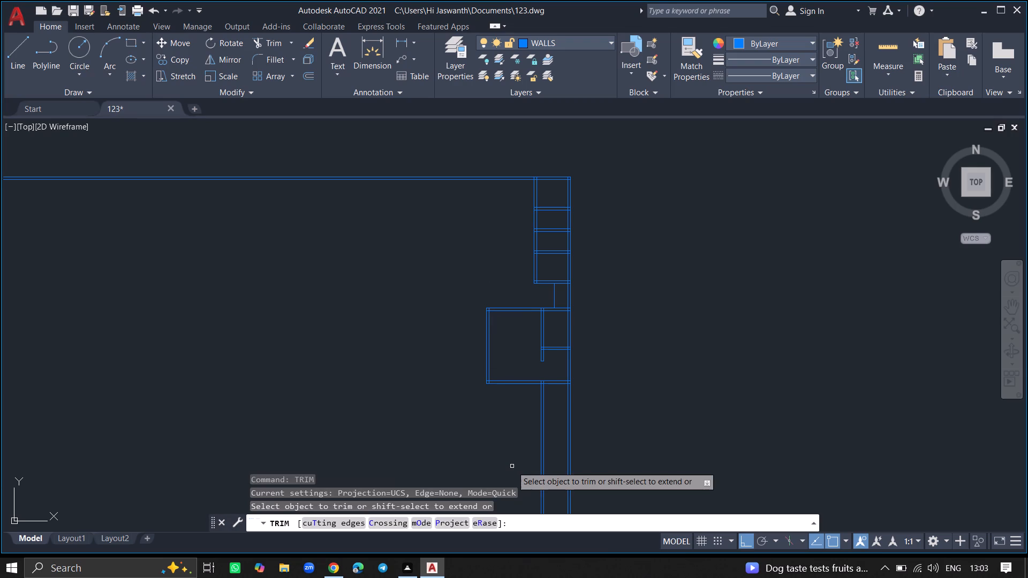
{"action": "left_click", "coordinate": [541, 446]}
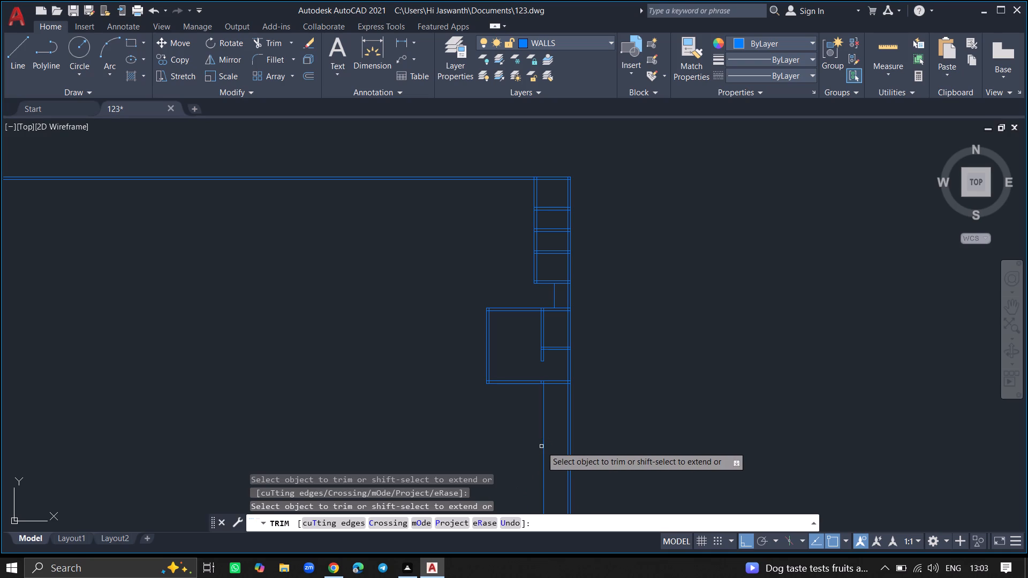
{"action": "left_click", "coordinate": [545, 446]}
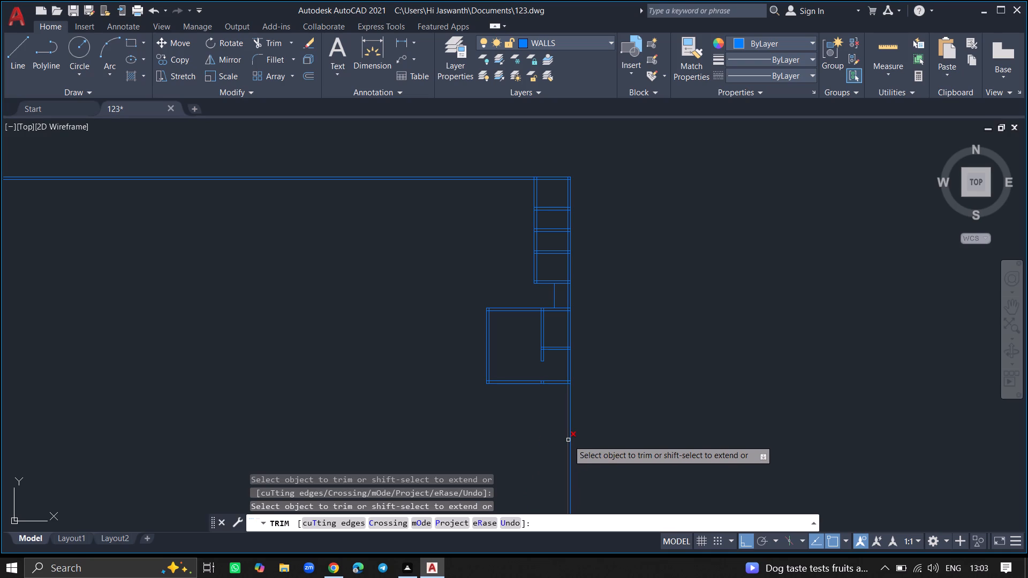
{"action": "left_click", "coordinate": [568, 440]}
{"action": "left_click", "coordinate": [571, 440]}
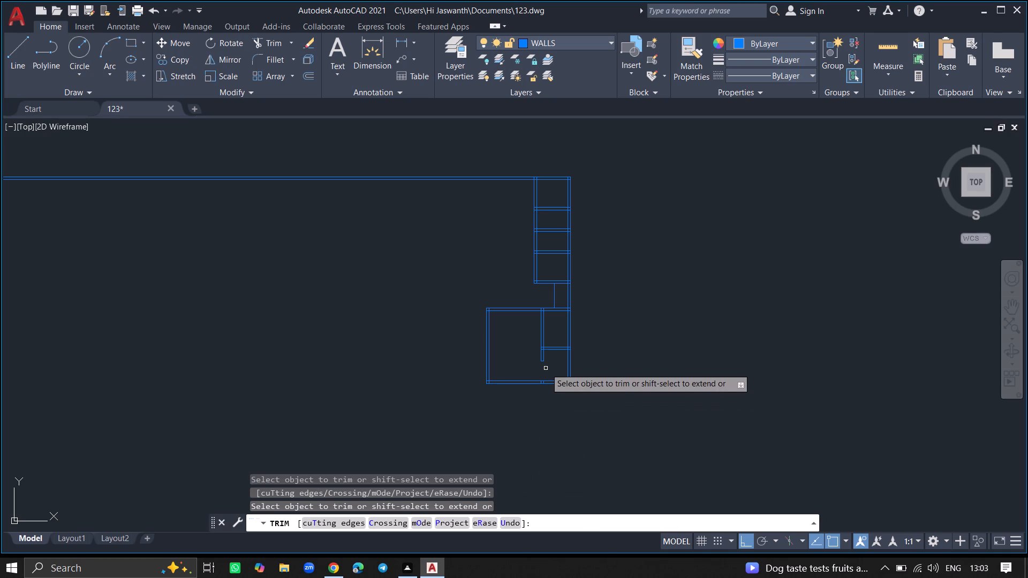
Trim the two short vertical line stubs left inside the thickness of the new room's south wall.
{"action": "scroll", "coordinate": [546, 368], "scroll_direction": "up", "scroll_amount": 6, "text": "ctrl"}
{"action": "scroll", "coordinate": [546, 368], "scroll_direction": "down", "scroll_amount": 5, "text": "ctrl"}
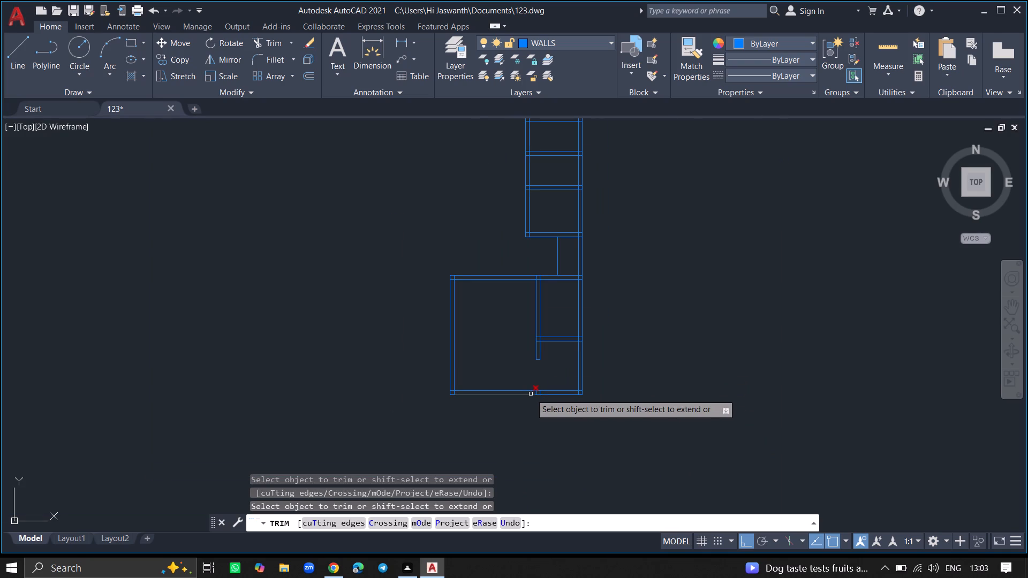
{"action": "scroll", "coordinate": [531, 394], "scroll_direction": "up", "scroll_amount": 6, "text": "ctrl"}
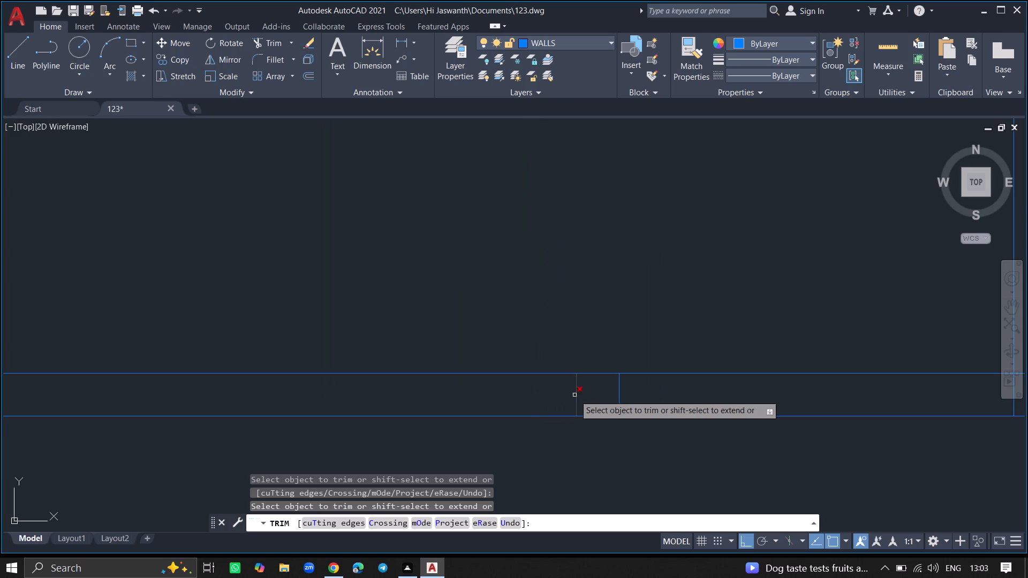
{"action": "left_click", "coordinate": [575, 395]}
{"action": "left_click", "coordinate": [620, 396]}
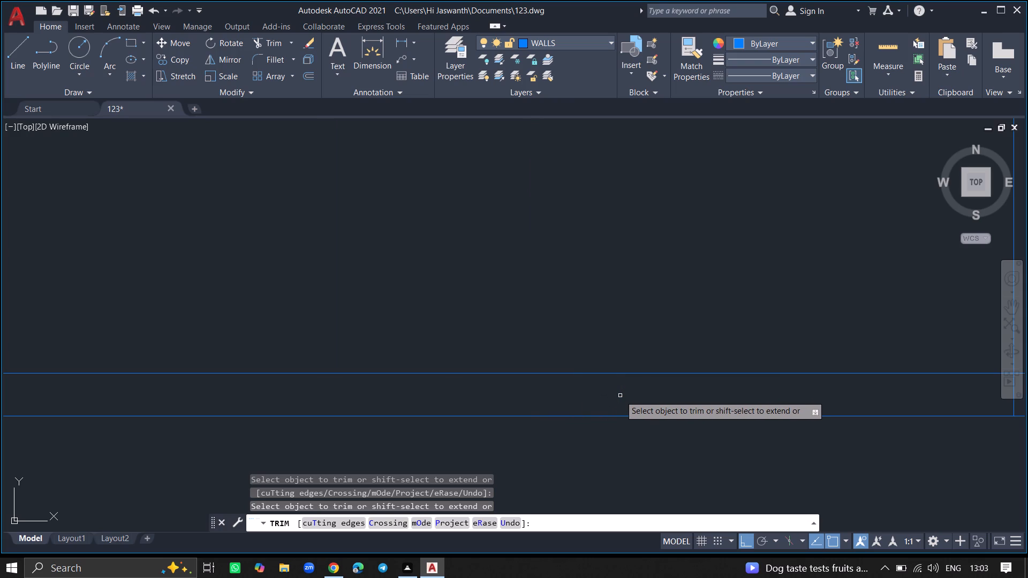
{"action": "key", "text": "Return"}
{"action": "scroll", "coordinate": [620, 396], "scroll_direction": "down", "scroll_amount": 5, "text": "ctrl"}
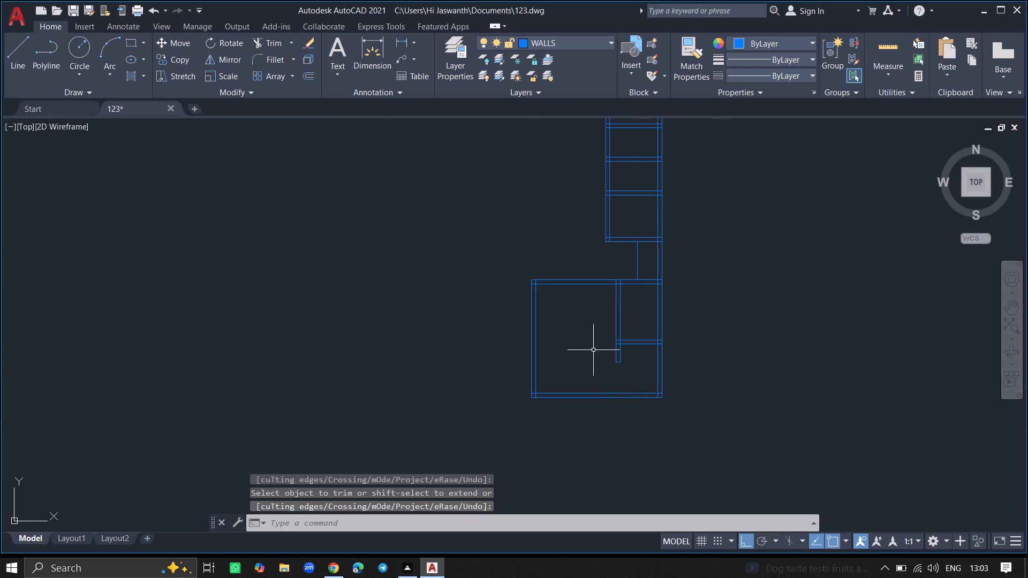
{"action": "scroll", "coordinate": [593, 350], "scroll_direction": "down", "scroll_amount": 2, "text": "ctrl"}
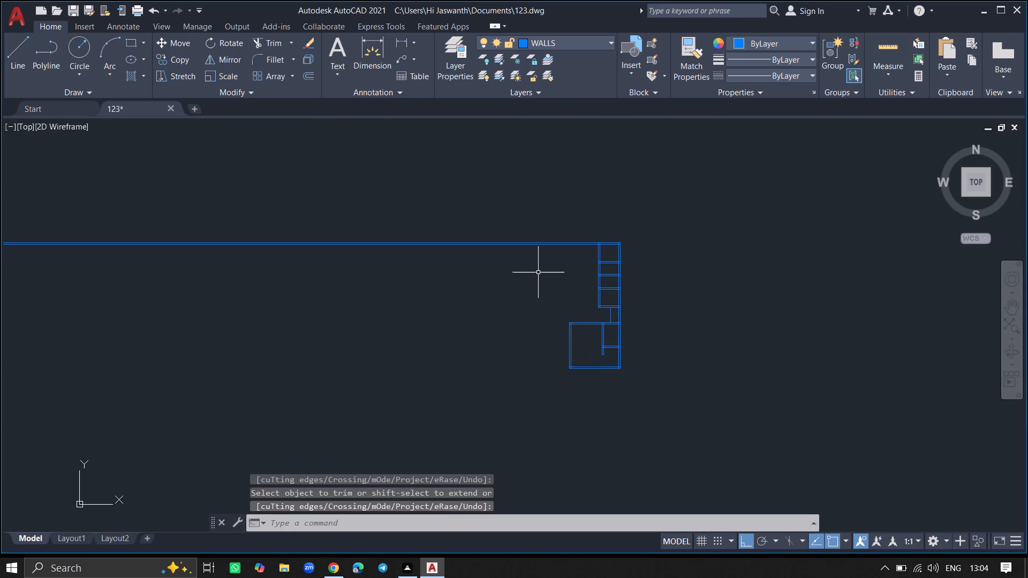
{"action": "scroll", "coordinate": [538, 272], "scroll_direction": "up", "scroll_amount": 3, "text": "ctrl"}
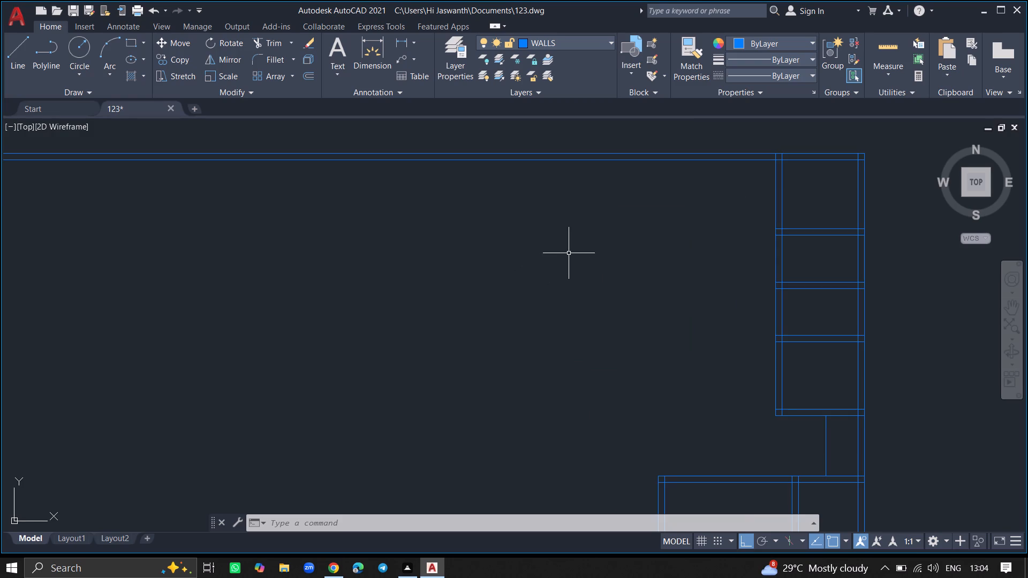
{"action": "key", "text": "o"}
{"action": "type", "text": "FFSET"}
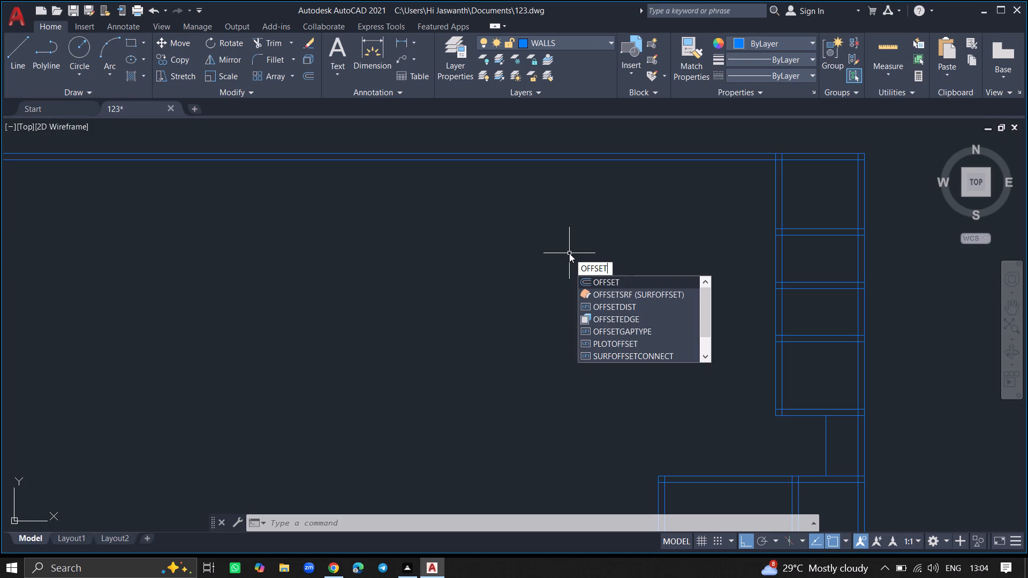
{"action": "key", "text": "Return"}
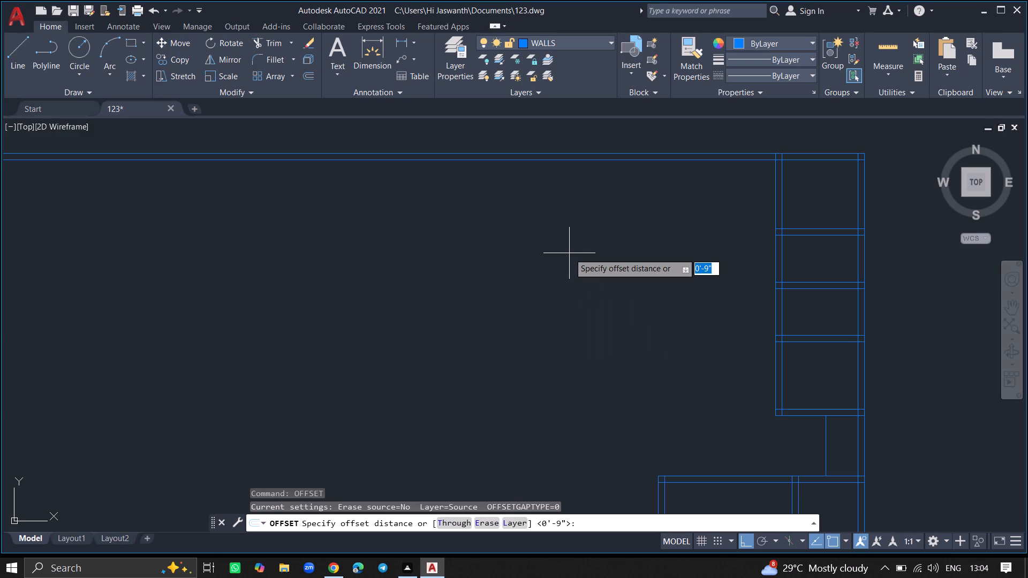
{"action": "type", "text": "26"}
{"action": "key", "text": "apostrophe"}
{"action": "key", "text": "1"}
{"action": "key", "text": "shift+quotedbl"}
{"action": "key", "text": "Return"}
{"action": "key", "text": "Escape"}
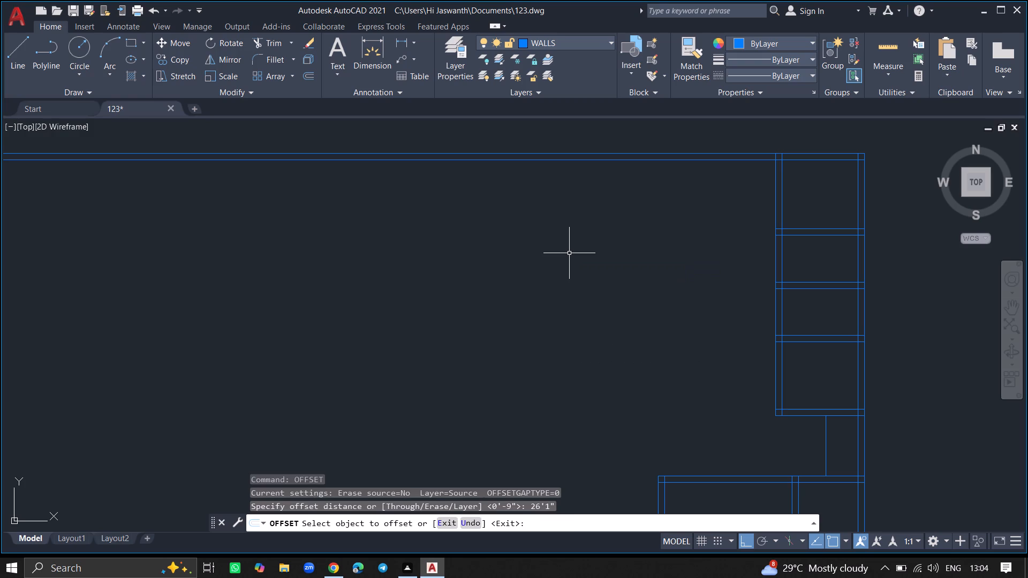
Offset the outer west line of the stacked northeast rooms 26'11" to the west.
{"action": "type", "text": "OFFSET"}
{"action": "key", "text": "Return"}
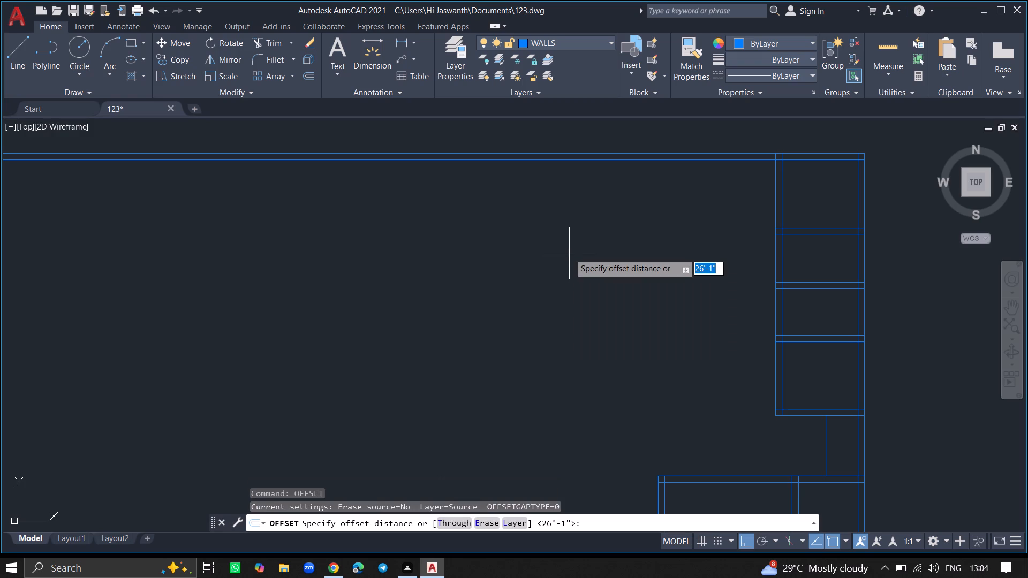
{"action": "type", "text": "26'"}
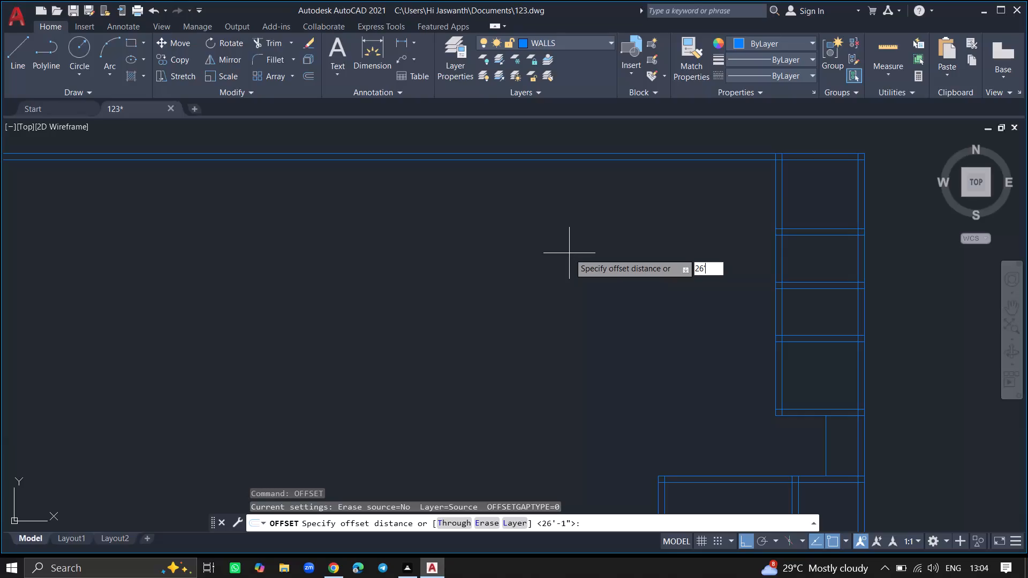
{"action": "type", "text": "11"}
{"action": "key", "text": "shift+quotedbl"}
{"action": "key", "text": "Return"}
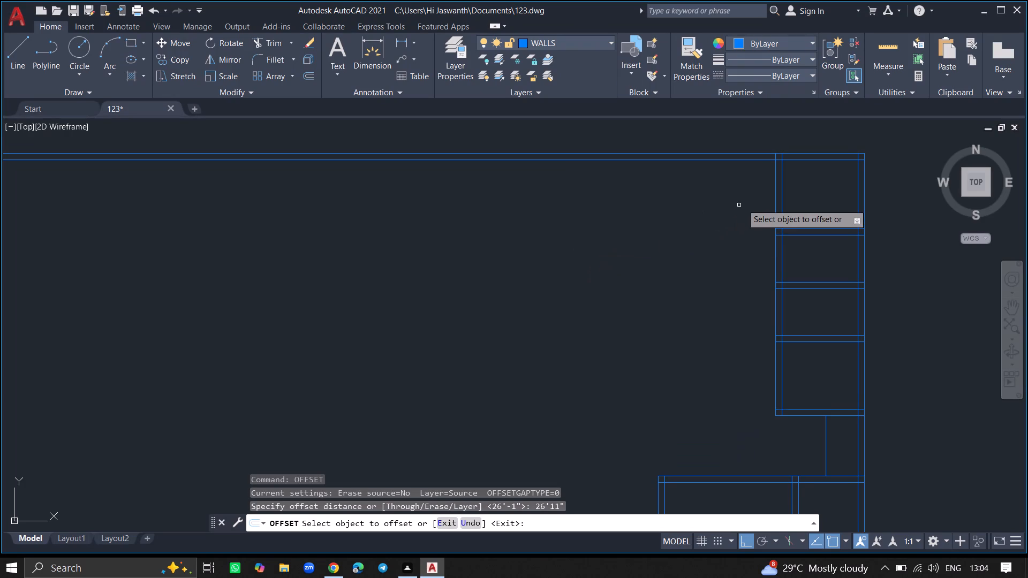
{"action": "left_click", "coordinate": [775, 202]}
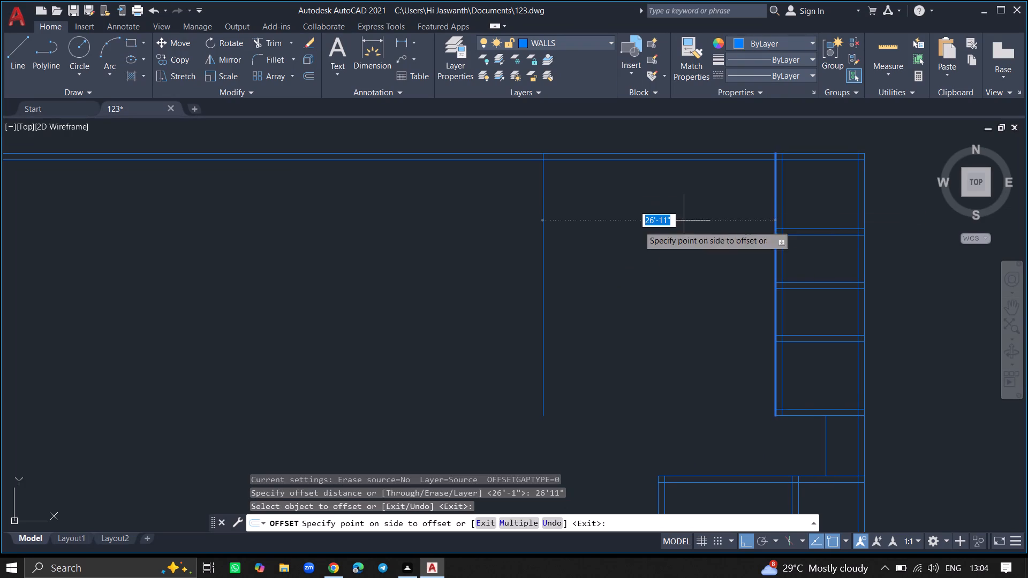
{"action": "left_click", "coordinate": [602, 231]}
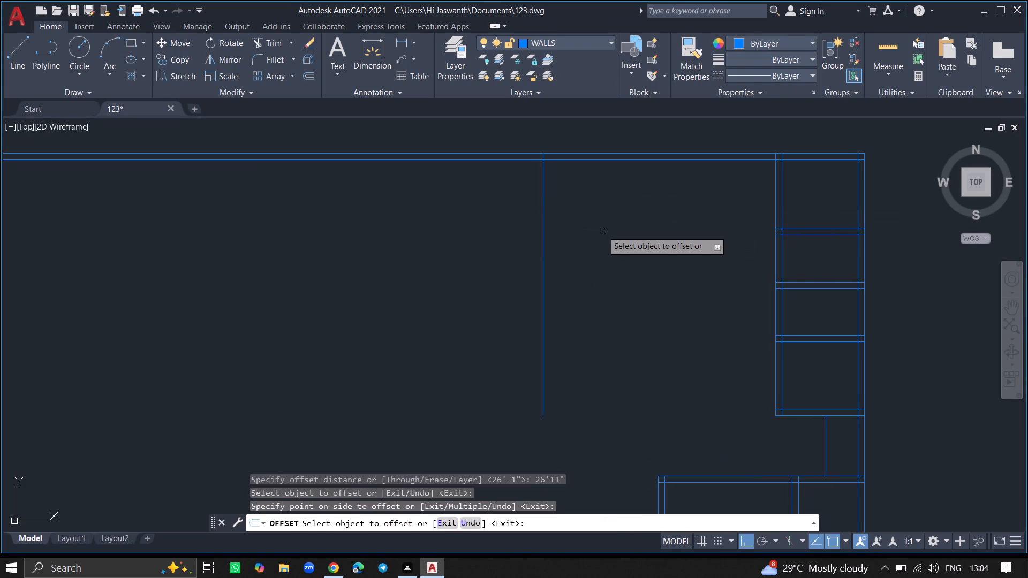
{"action": "key", "text": "Return"}
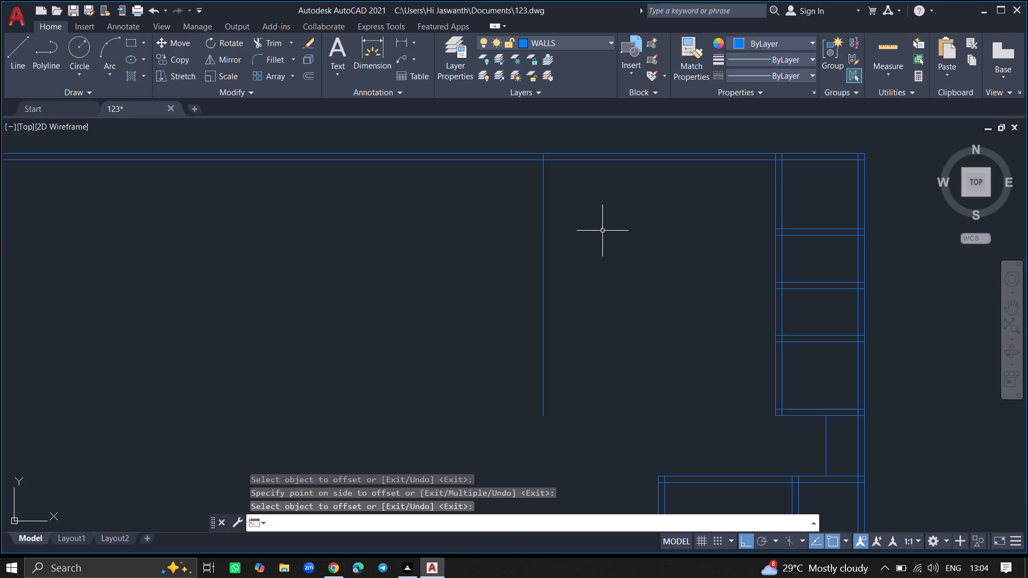
Offset the lower line of the long north wall 14' to the south.
{"action": "type", "text": "OFFSET"}
{"action": "key", "text": "Return"}
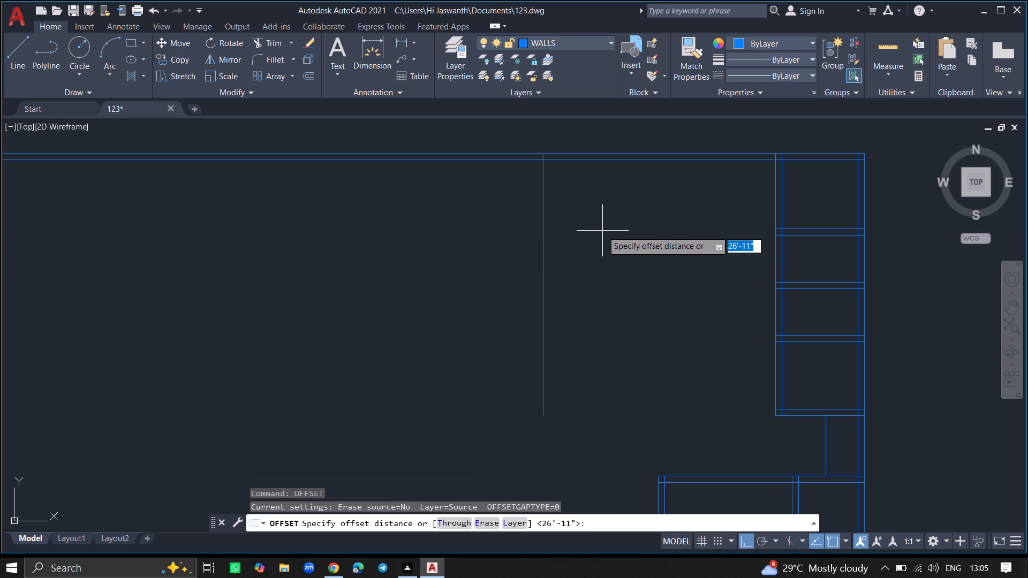
{"action": "type", "text": "14"}
{"action": "key", "text": "apostrophe"}
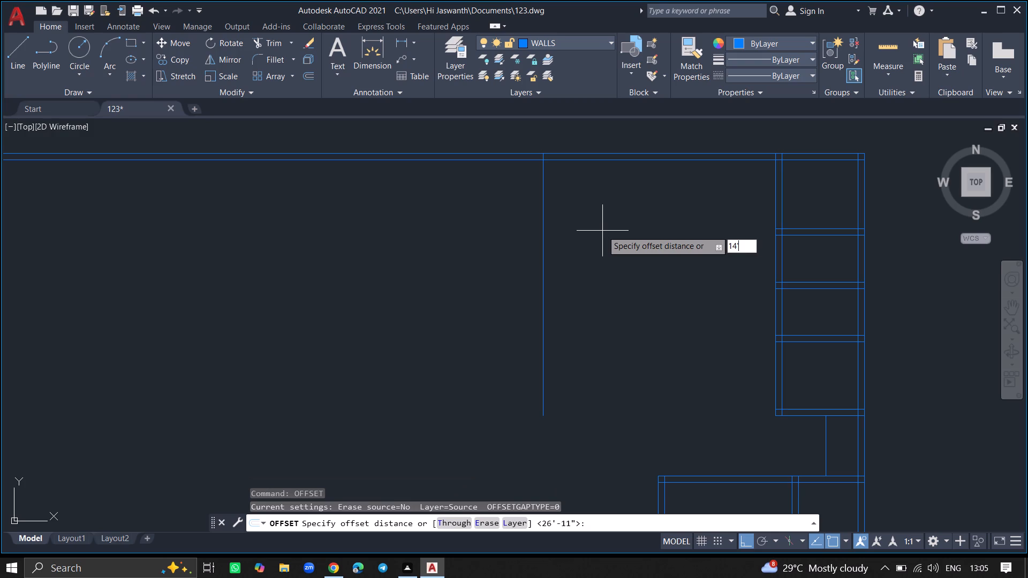
{"action": "key", "text": "Return"}
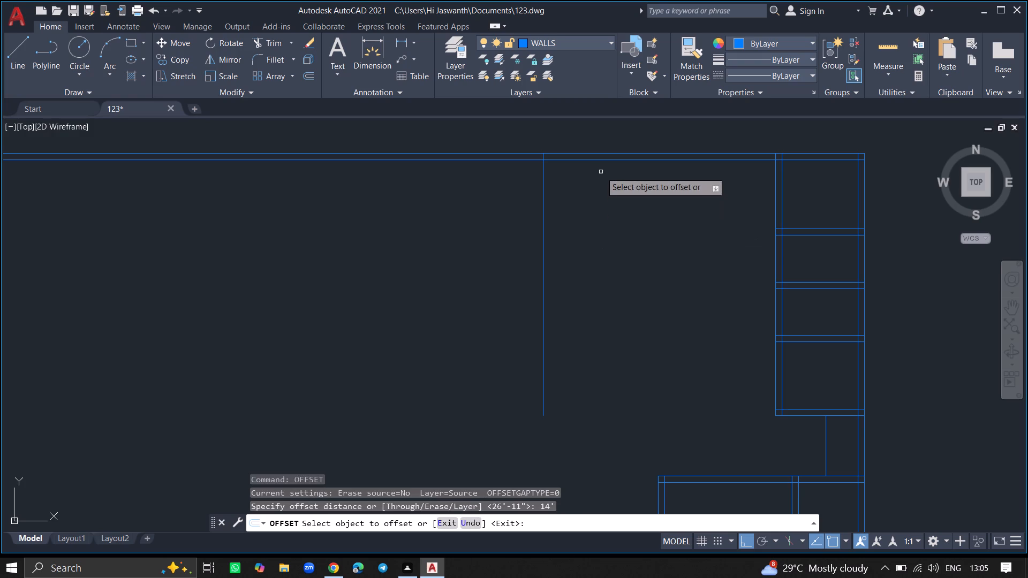
{"action": "left_click", "coordinate": [601, 159]}
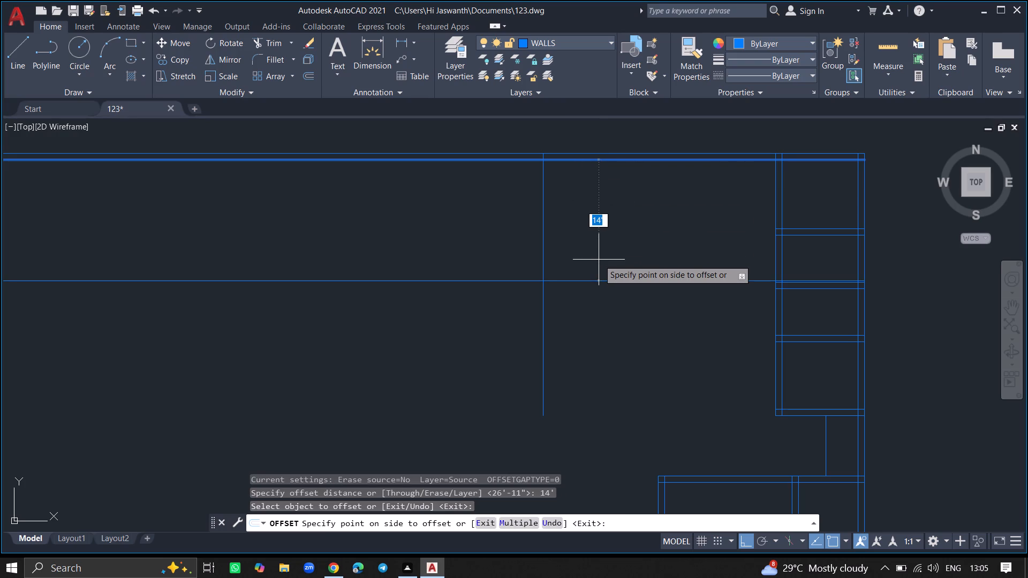
{"action": "left_click", "coordinate": [599, 260]}
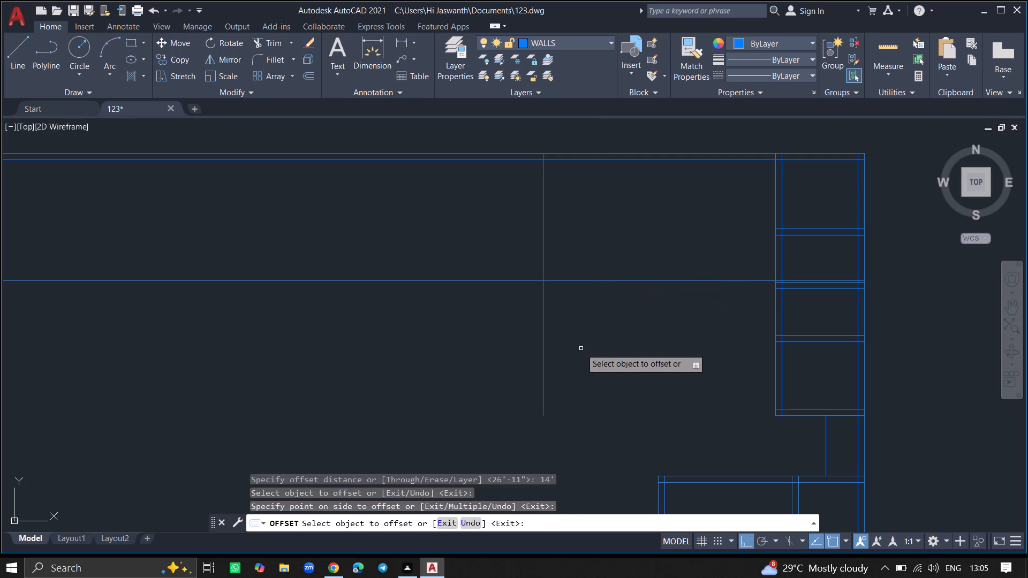
{"action": "key", "text": "Return"}
Offset the new room's south line 9" to the south and its west line 9" to the west to give both walls thickness.
{"action": "type", "text": "OFFSET"}
{"action": "key", "text": "Return"}
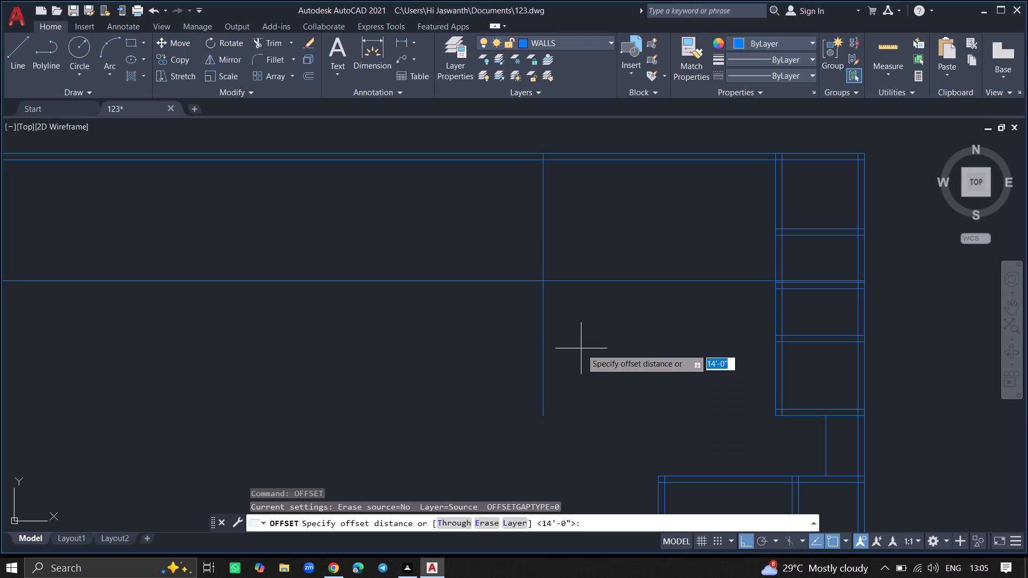
{"action": "key", "text": "9"}
{"action": "key", "text": "shift+quotedbl"}
{"action": "key", "text": "Return"}
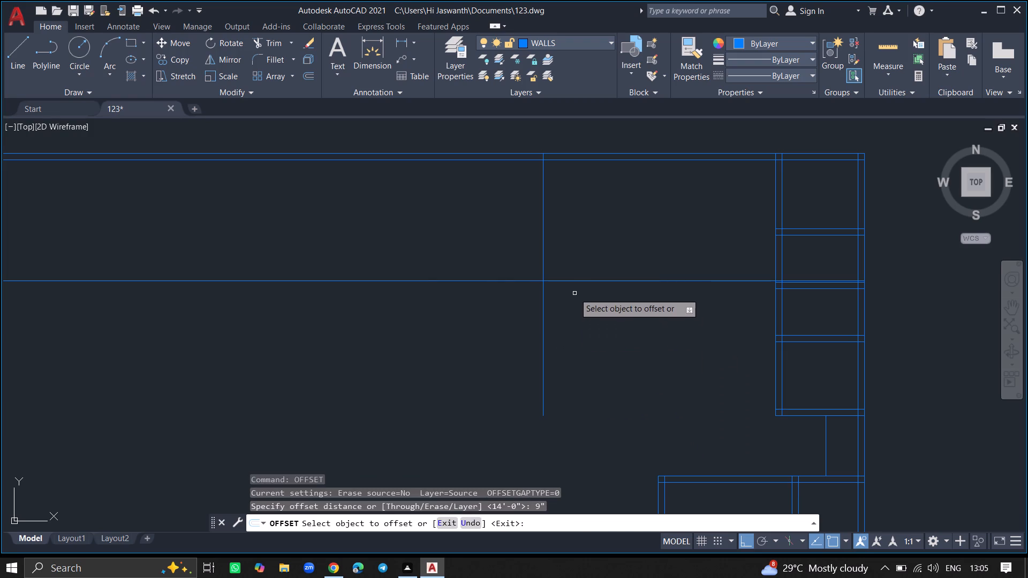
{"action": "left_click", "coordinate": [572, 281]}
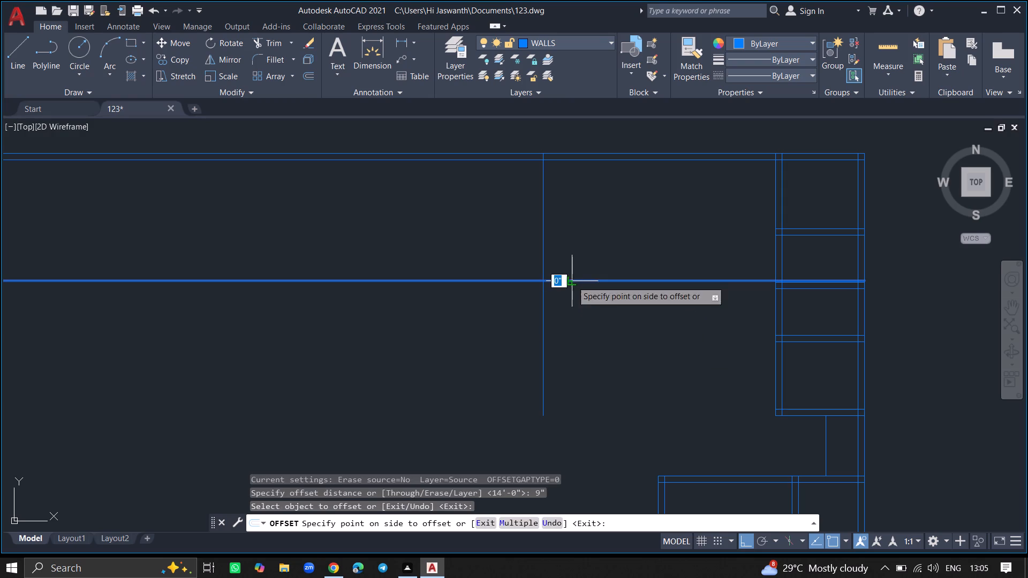
{"action": "left_click", "coordinate": [571, 332]}
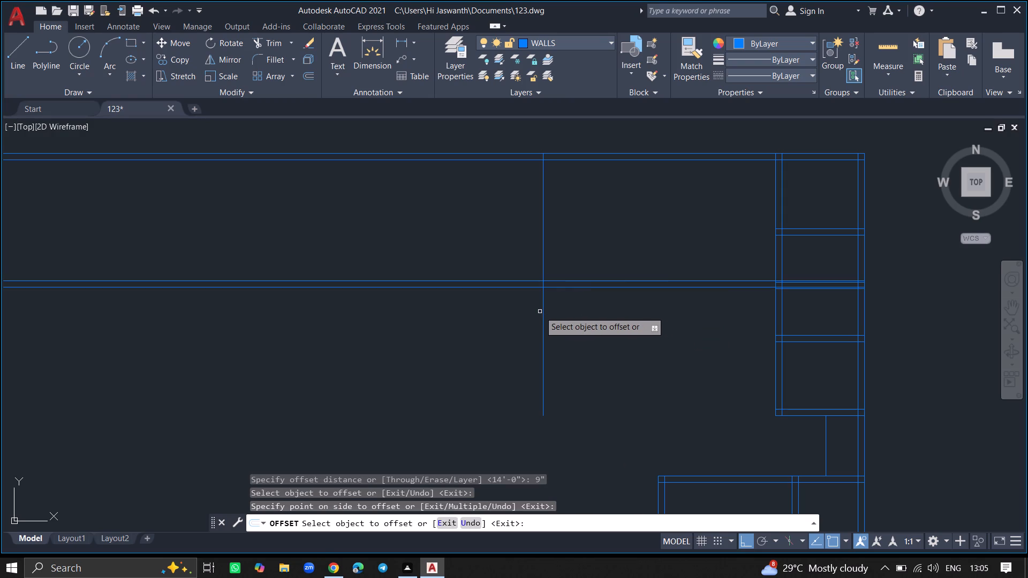
{"action": "left_click", "coordinate": [545, 311]}
{"action": "left_click", "coordinate": [509, 311]}
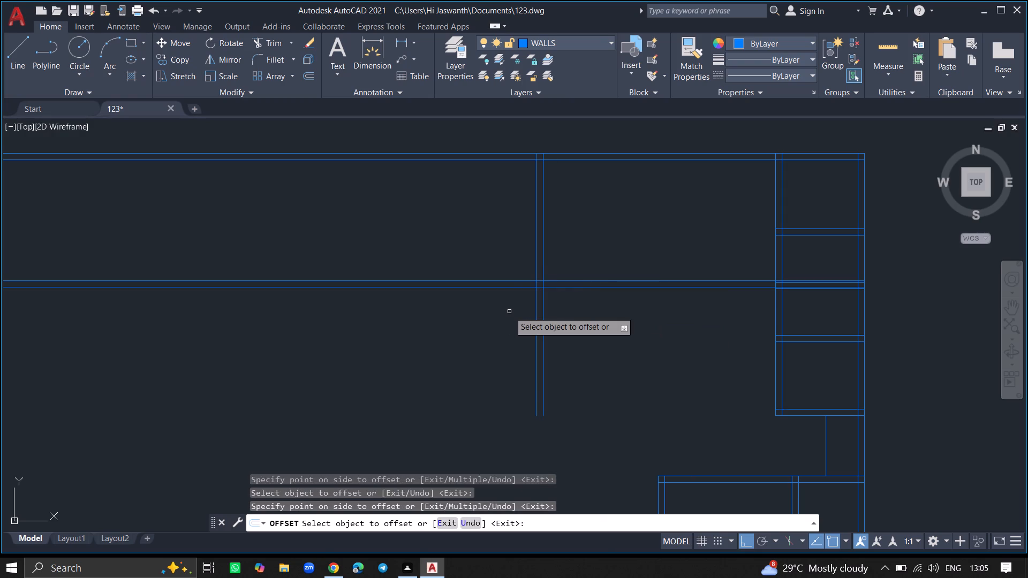
{"action": "key", "text": "Return"}
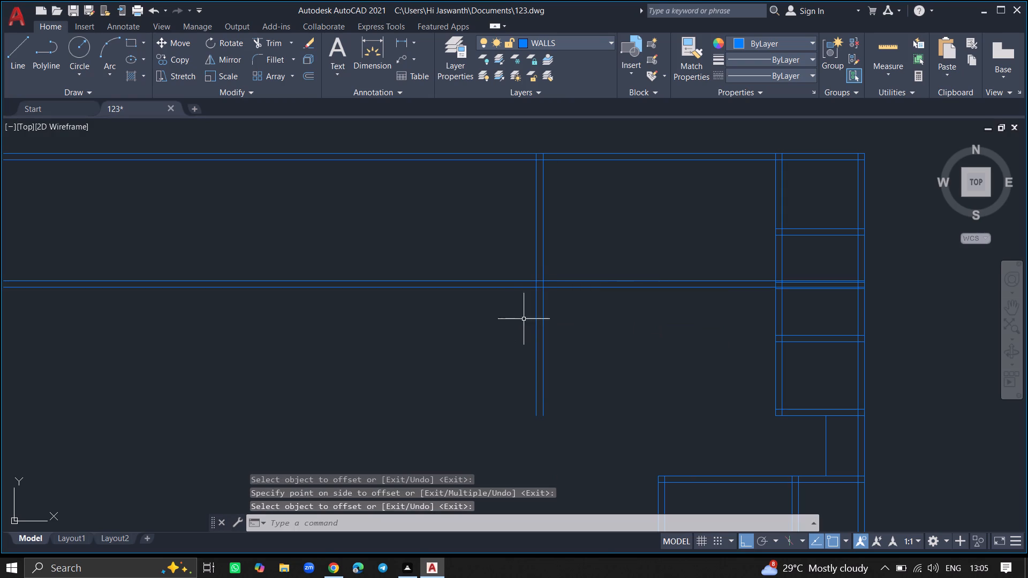
Trim the new room's southwest corner, removing the vertical lines running south and the horizontal lines running west beyond it.
{"action": "type", "text": "TRIM"}
{"action": "key", "text": "Return"}
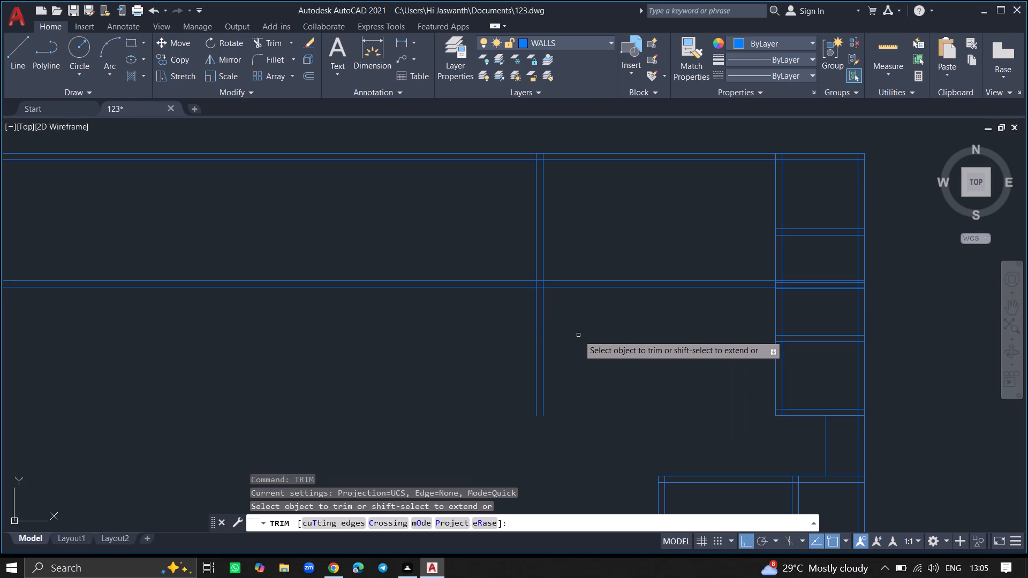
{"action": "left_click", "coordinate": [544, 334]}
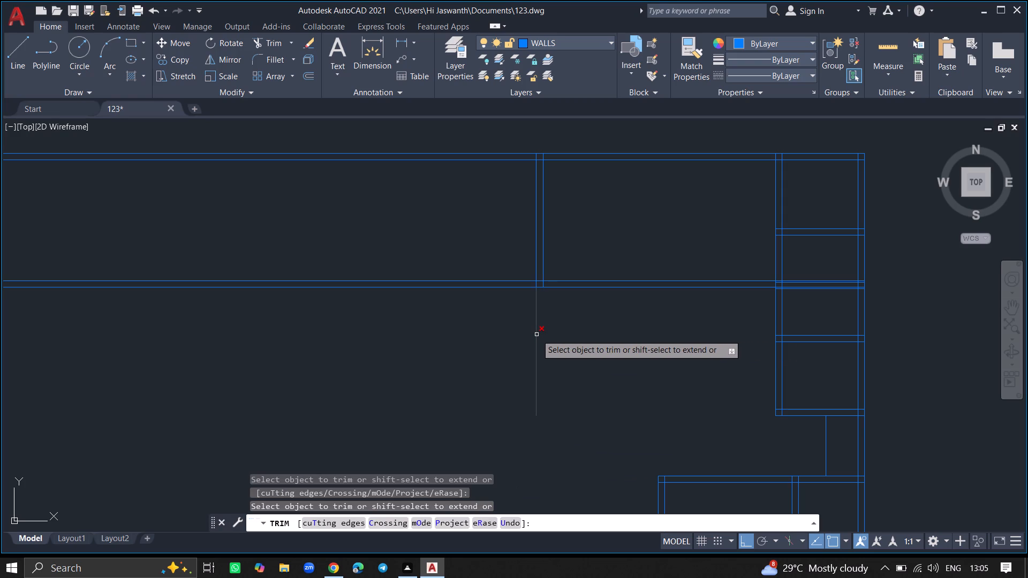
{"action": "left_click", "coordinate": [536, 334]}
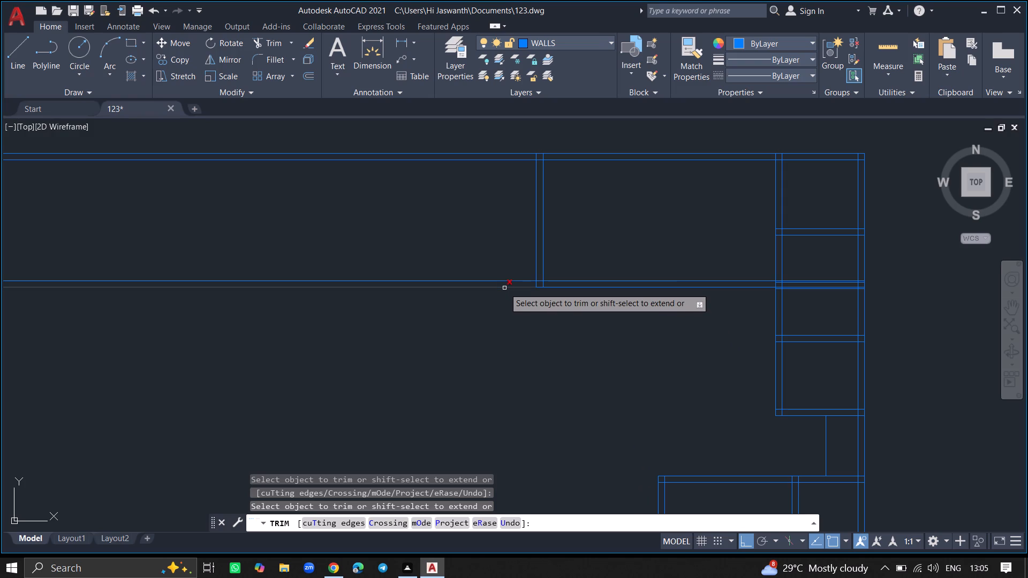
{"action": "left_click", "coordinate": [504, 288]}
{"action": "left_click", "coordinate": [504, 279]}
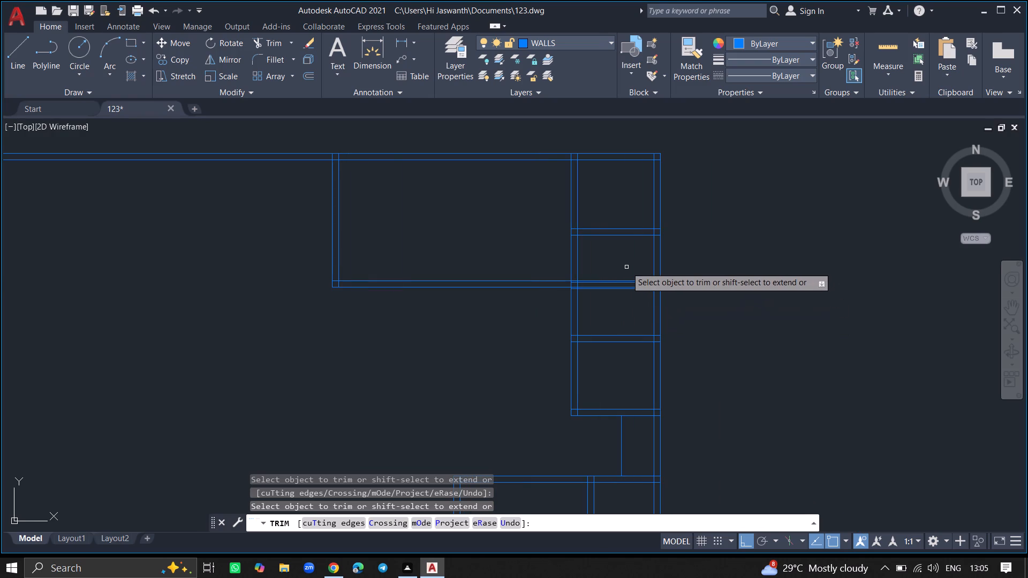
Trim the new room's two south wall lines where they run east through the stacked northeast rooms, ending them at those rooms' outer west line.
{"action": "scroll", "coordinate": [626, 267], "scroll_direction": "up", "scroll_amount": 4, "text": "ctrl"}
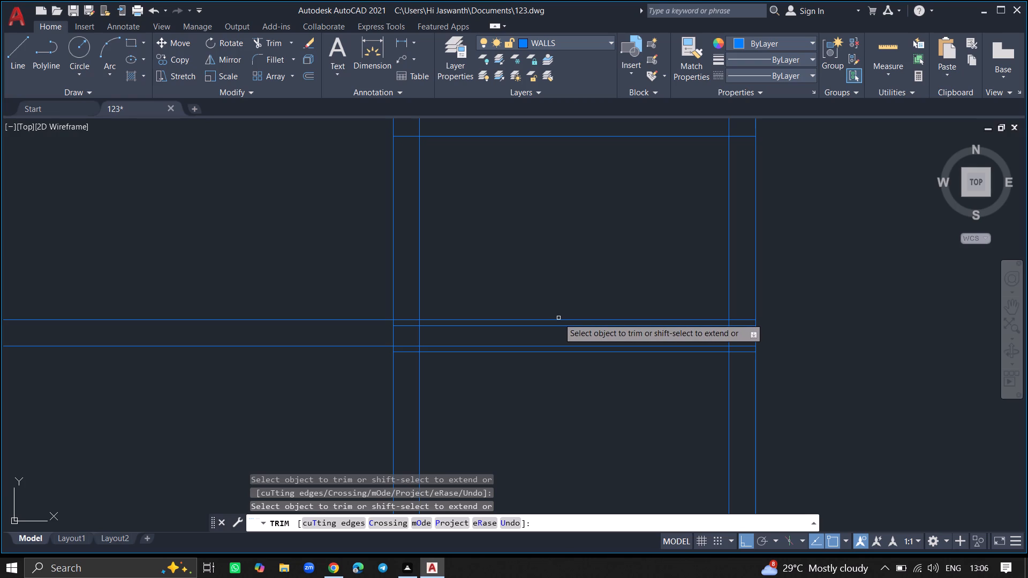
{"action": "left_click", "coordinate": [558, 320]}
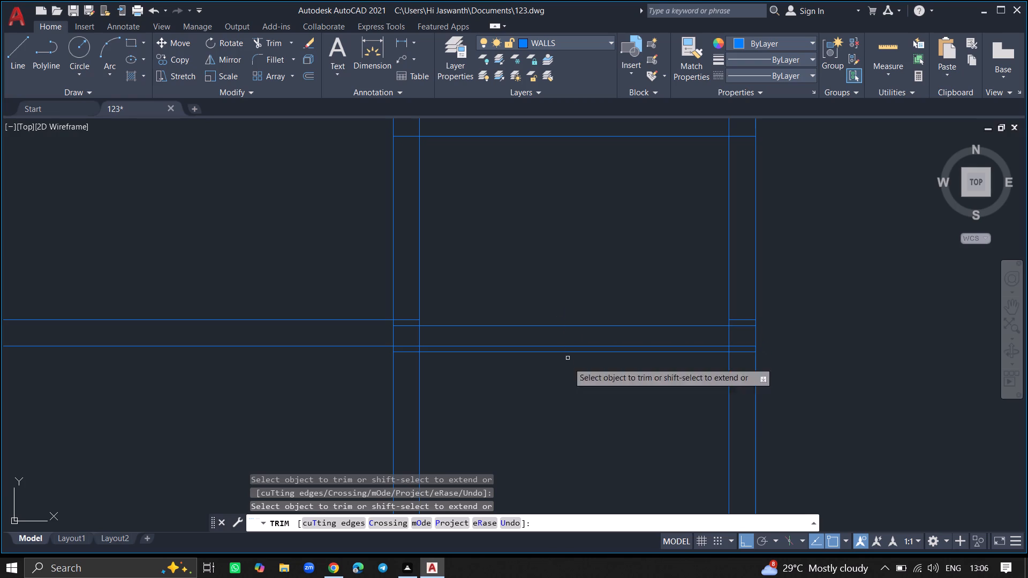
{"action": "scroll", "coordinate": [530, 397], "scroll_direction": "up", "scroll_amount": 3, "text": "ctrl"}
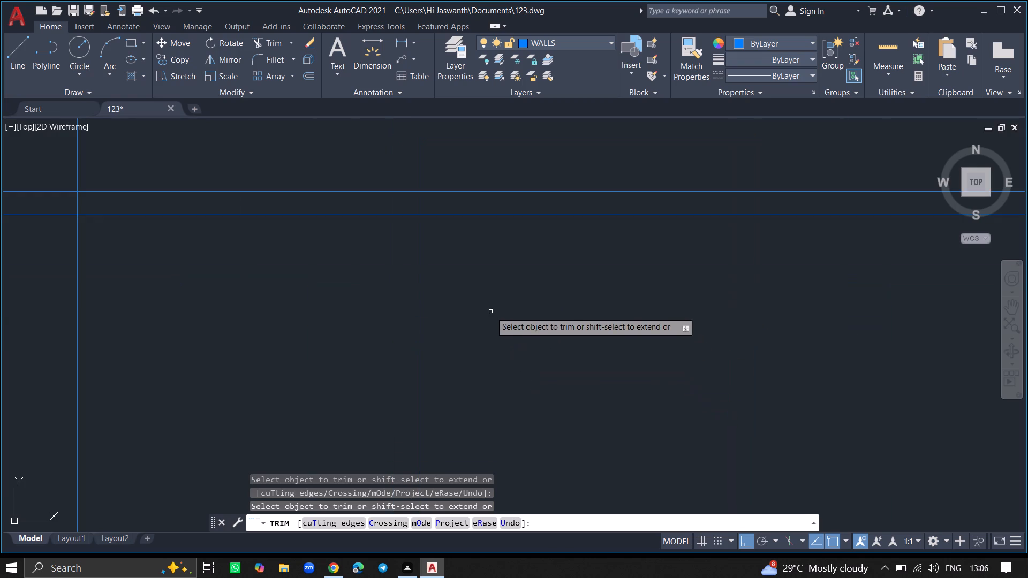
{"action": "left_click", "coordinate": [456, 191]}
{"action": "scroll", "coordinate": [456, 191], "scroll_direction": "down", "scroll_amount": 3, "text": "ctrl"}
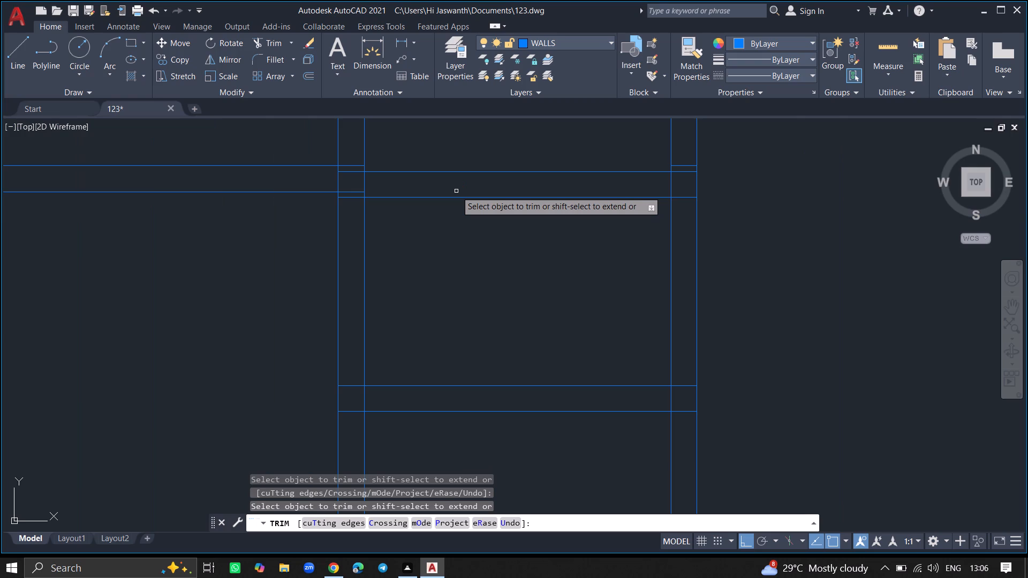
{"action": "left_click", "coordinate": [677, 165]}
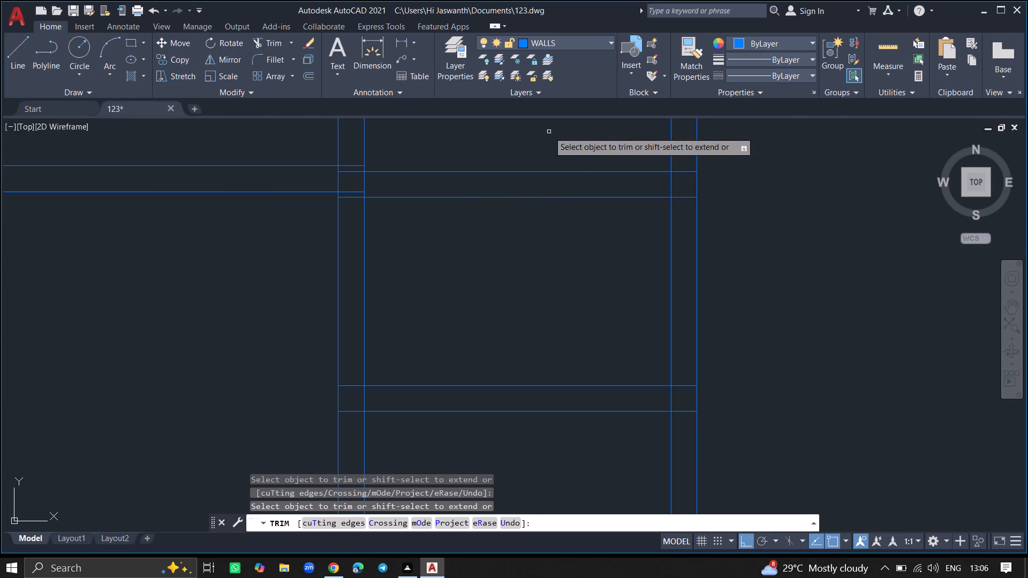
{"action": "left_click", "coordinate": [350, 164]}
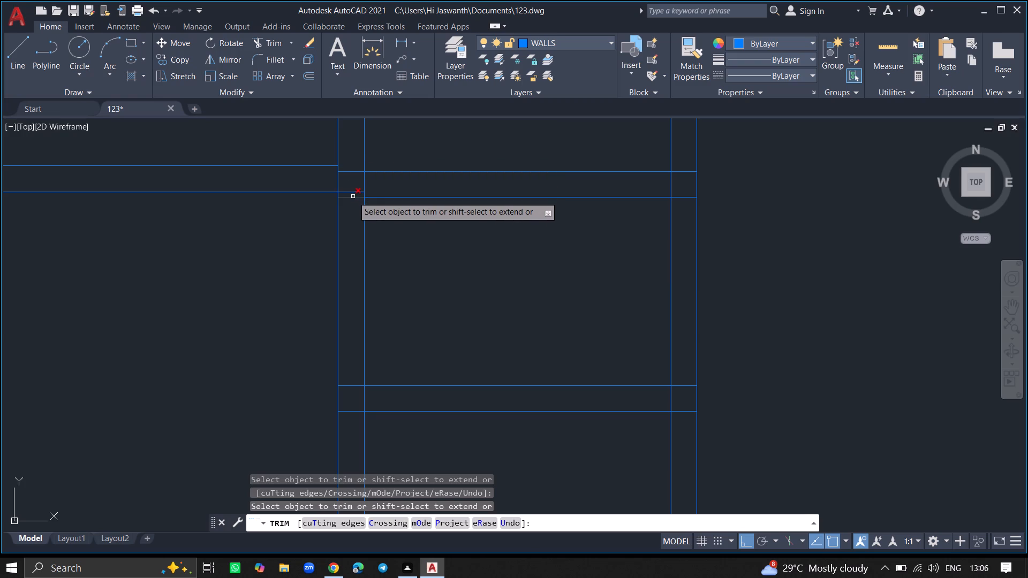
{"action": "left_click", "coordinate": [352, 192]}
{"action": "key", "text": "Return"}
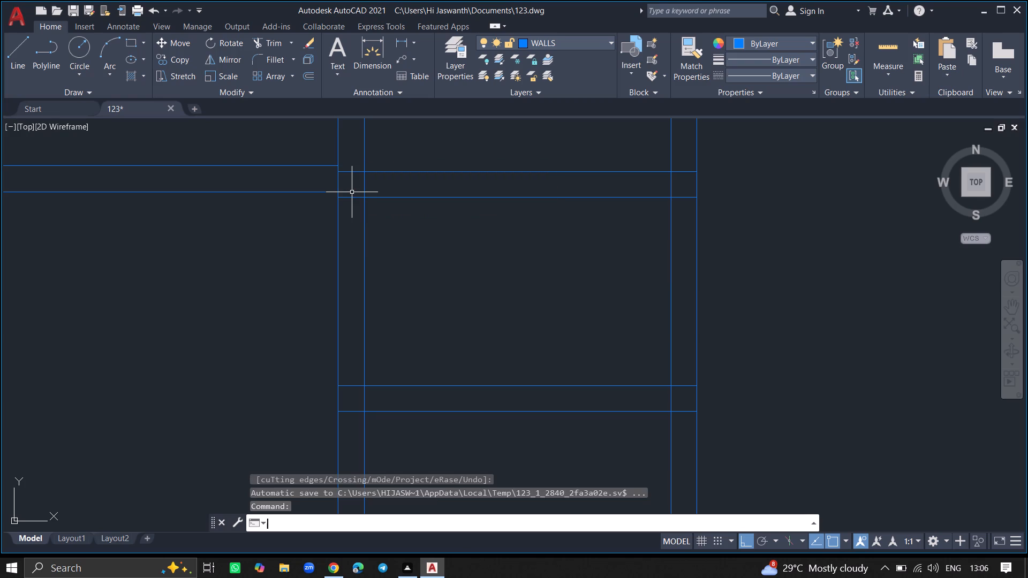
Save the drawing.
{"action": "scroll", "coordinate": [352, 192], "scroll_direction": "down", "scroll_amount": 4, "text": "ctrl"}
{"action": "scroll", "coordinate": [272, 162], "scroll_direction": "down", "scroll_amount": 4, "text": "ctrl"}
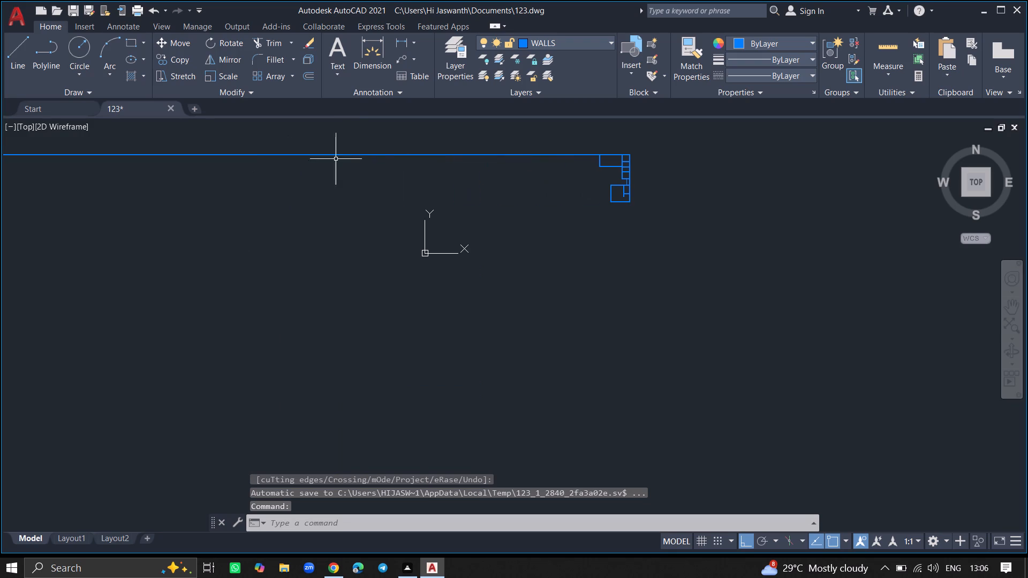
{"action": "key", "text": "ctrl+s"}
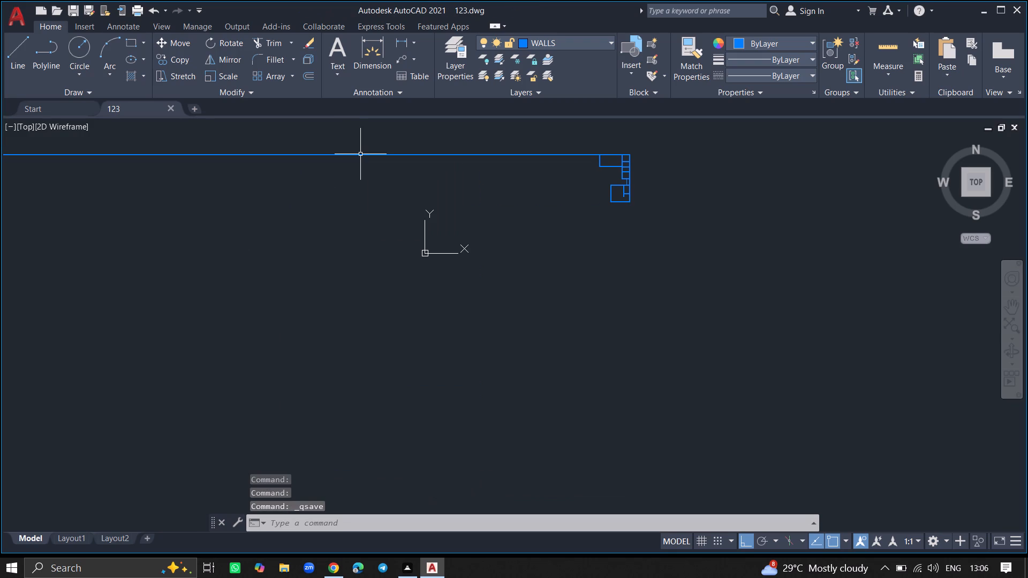
{"action": "key", "text": "ctrl+s"}
{"action": "key", "text": "ctrl+s"}
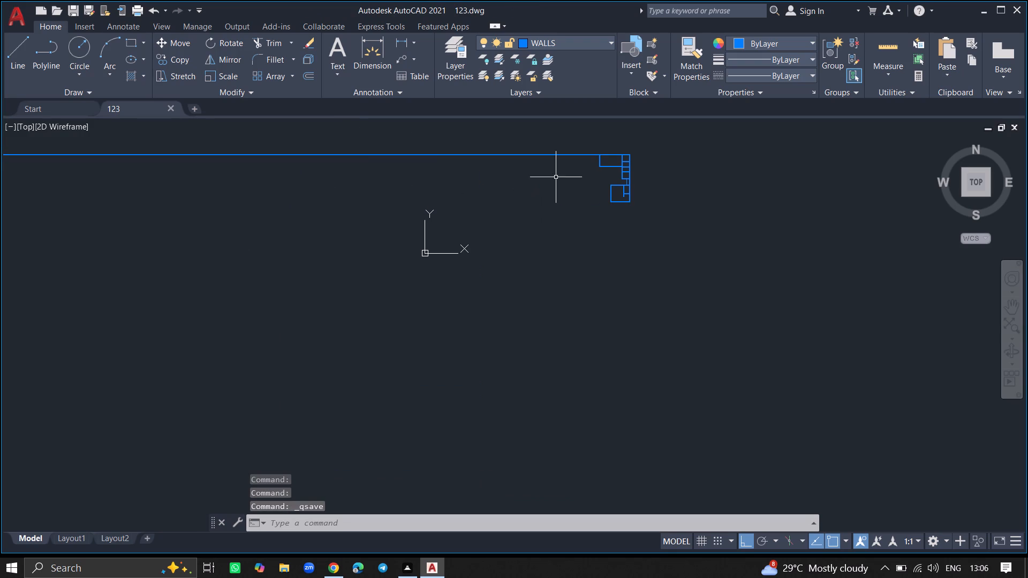
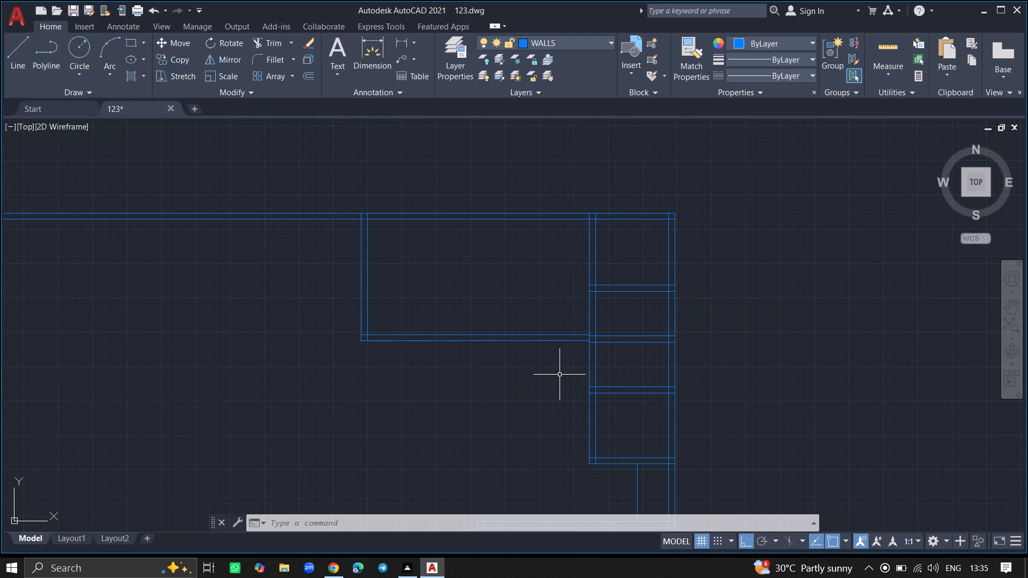
Offset the stacked northeast rooms' outer west line 6'3" to the west.
{"action": "scroll", "coordinate": [577, 377], "scroll_direction": "up", "scroll_amount": 4, "text": "ctrl"}
{"action": "scroll", "coordinate": [577, 377], "scroll_direction": "down", "scroll_amount": 2, "text": "ctrl"}
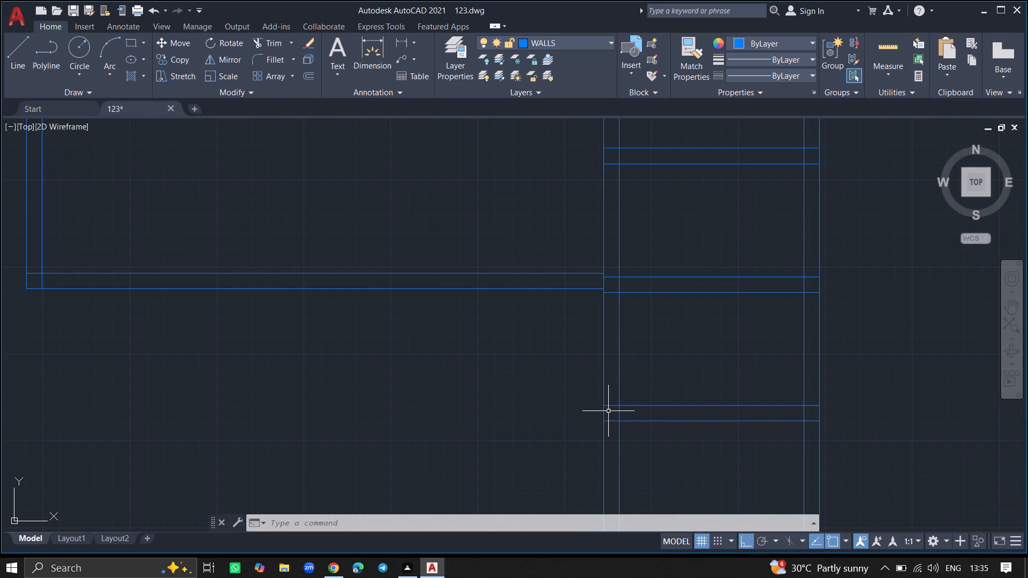
{"action": "scroll", "coordinate": [611, 418], "scroll_direction": "down", "scroll_amount": 3, "text": "ctrl"}
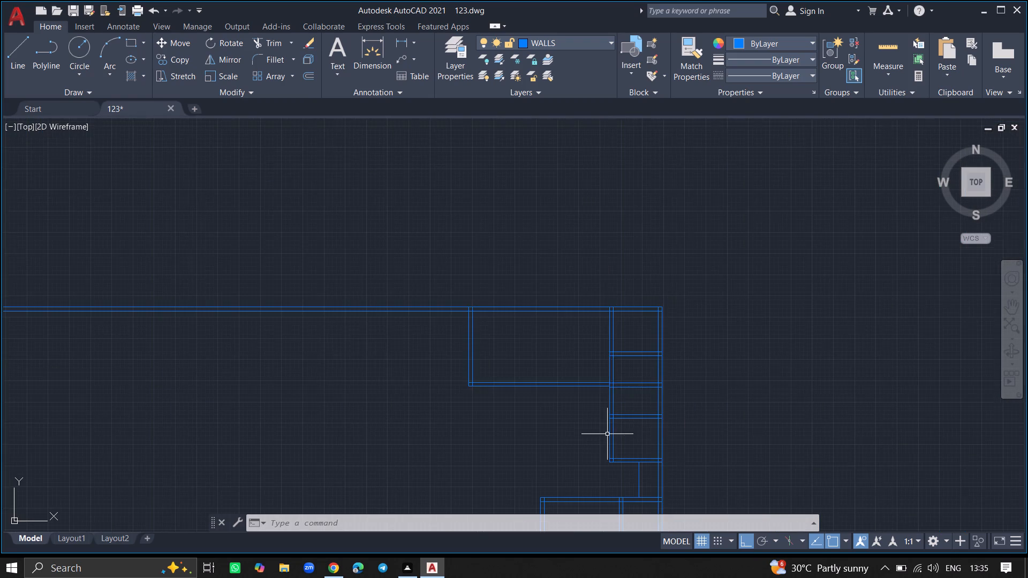
{"action": "scroll", "coordinate": [607, 434], "scroll_direction": "up", "scroll_amount": 4, "text": "ctrl"}
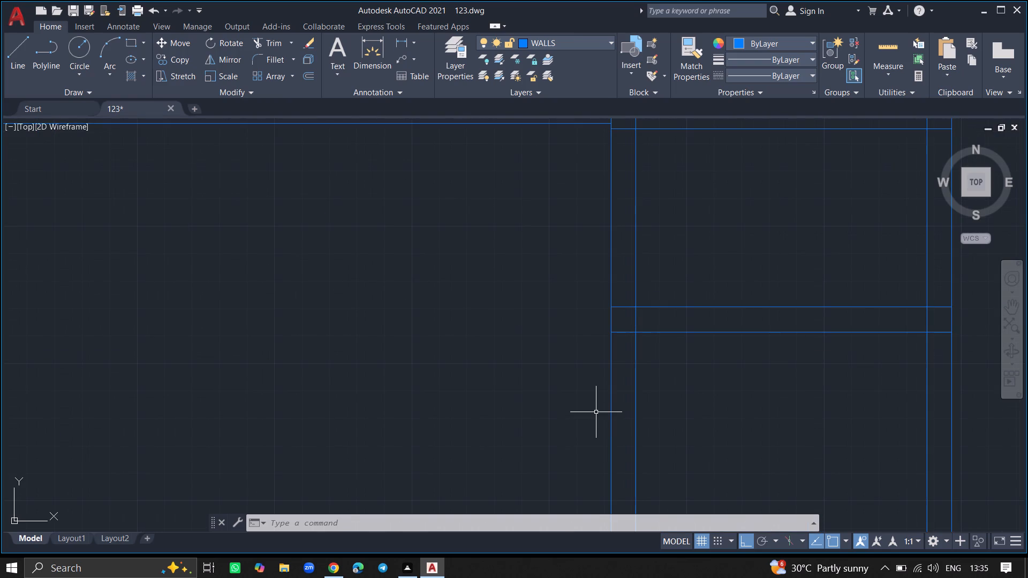
{"action": "type", "text": "OFFSET"}
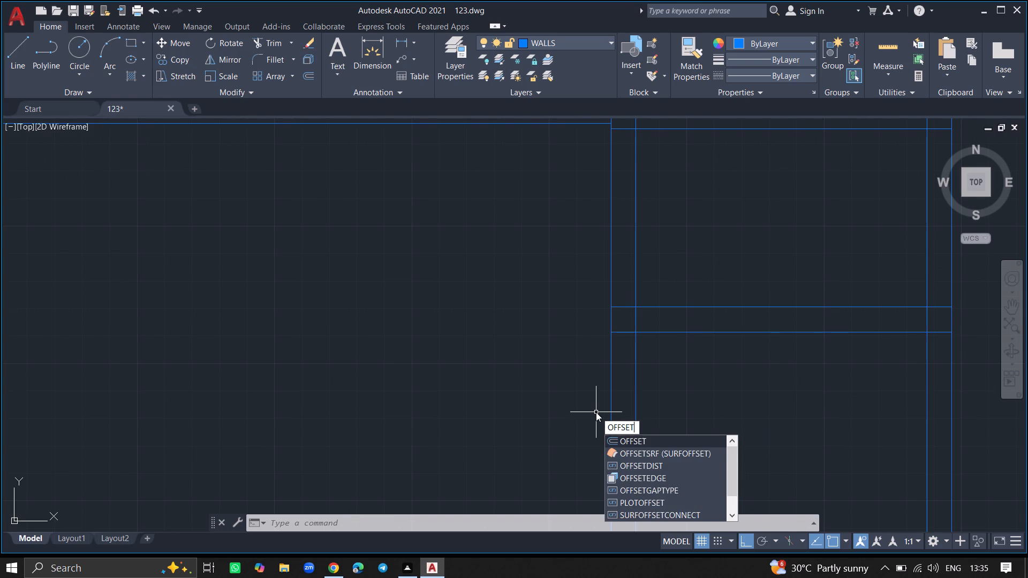
{"action": "key", "text": "Return"}
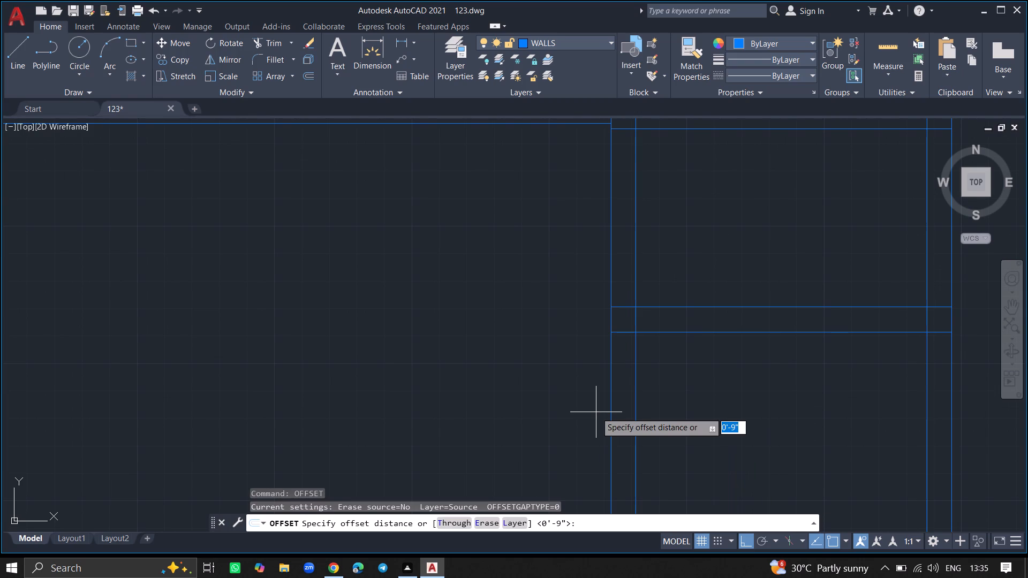
{"action": "type", "text": "6'"}
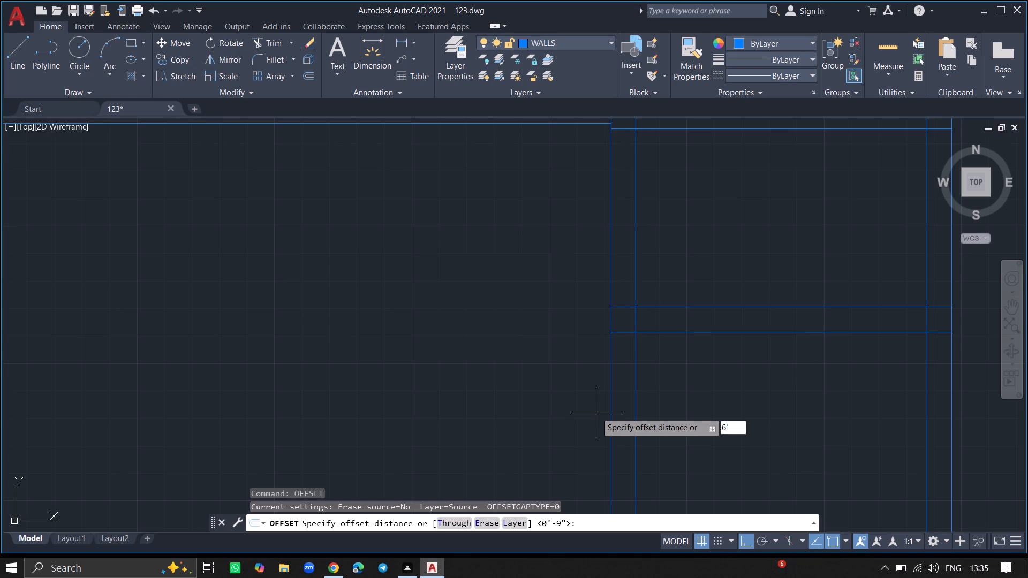
{"action": "key", "text": "3"}
{"action": "key", "text": "shift+quotedbl"}
{"action": "key", "text": "Return"}
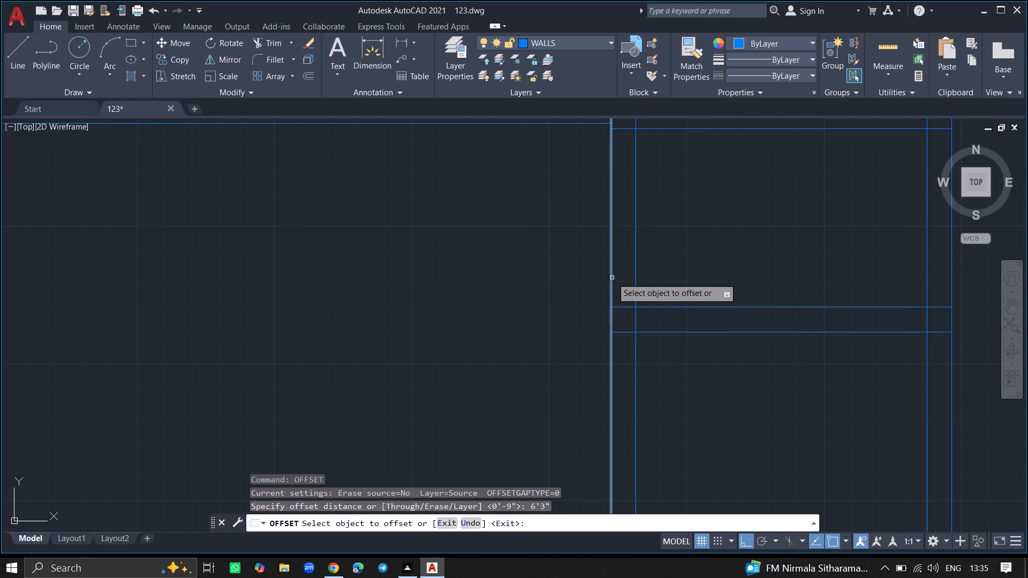
{"action": "left_click", "coordinate": [612, 278]}
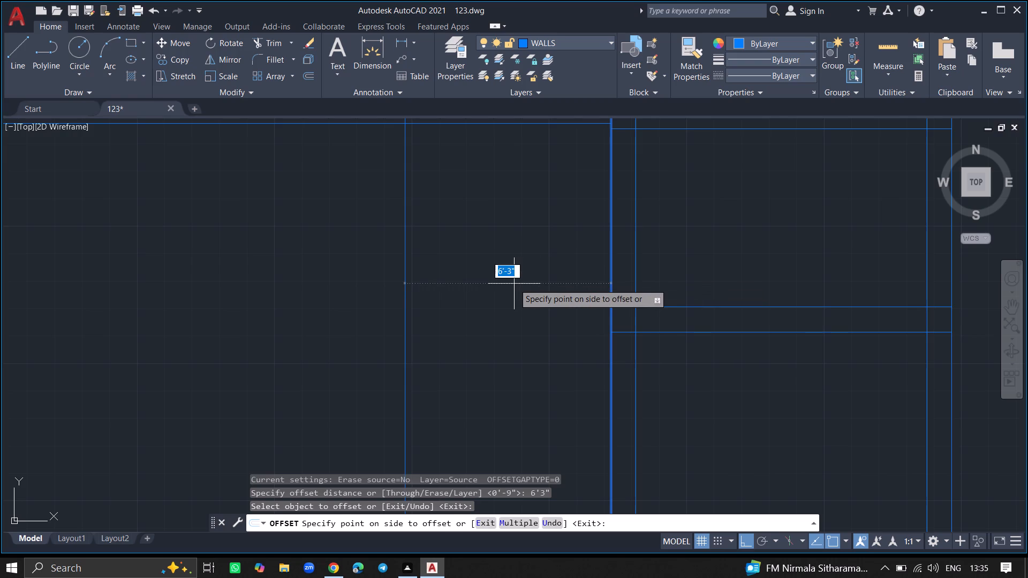
{"action": "left_click", "coordinate": [514, 284]}
{"action": "key", "text": "Return"}
Offset the new vertical line 9" to the west to give the wall its thickness.
{"action": "key", "text": "o"}
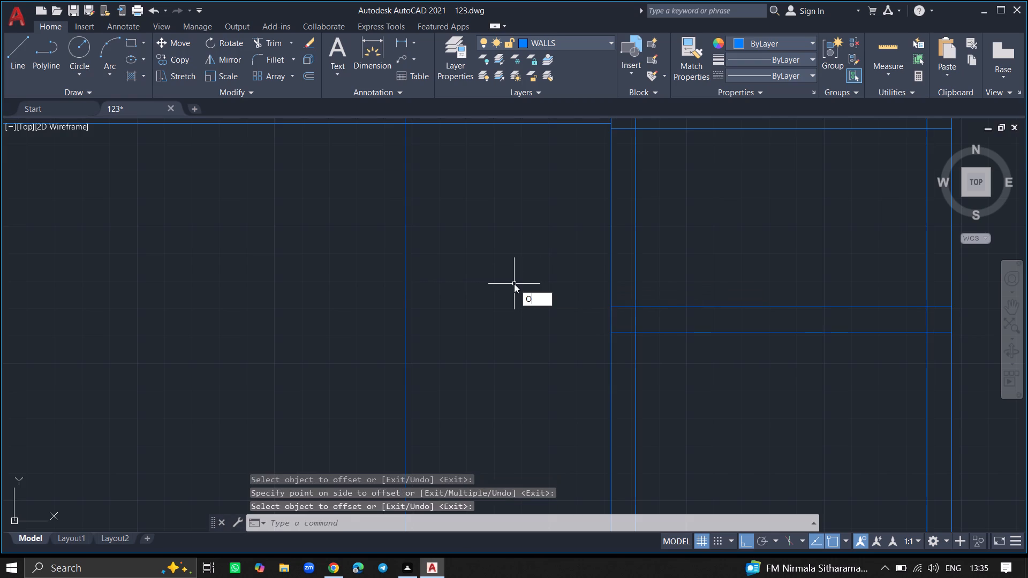
{"action": "type", "text": "FFSET"}
{"action": "key", "text": "Return"}
{"action": "key", "text": "9"}
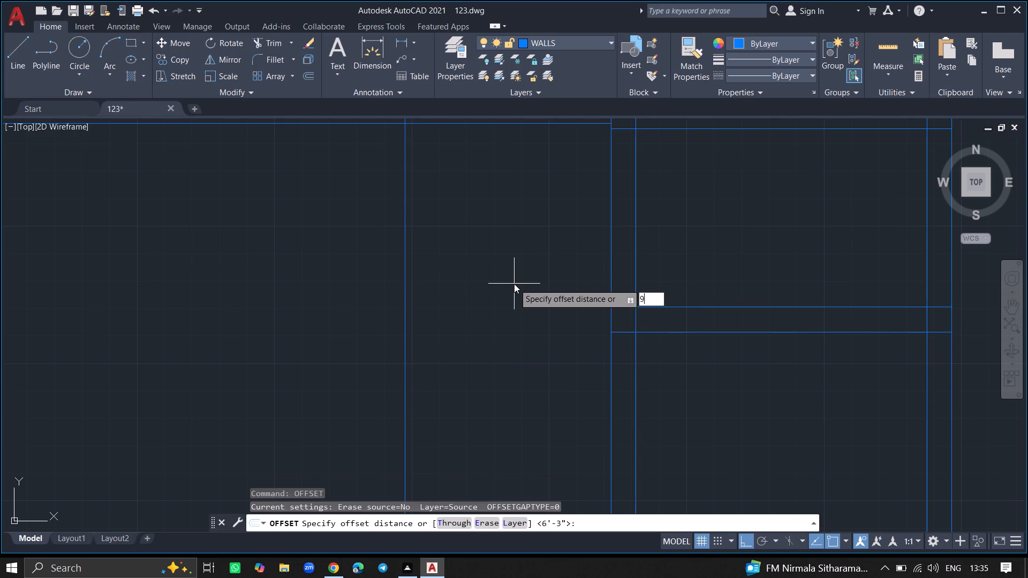
{"action": "key", "text": "shift+quotedbl"}
{"action": "key", "text": "Return"}
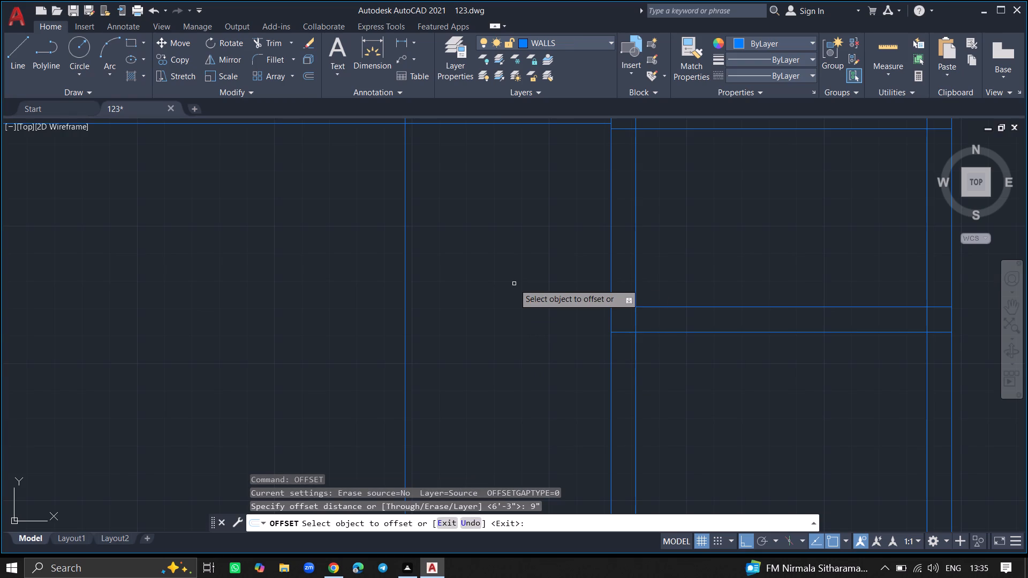
{"action": "left_click", "coordinate": [405, 299]}
{"action": "left_click", "coordinate": [374, 305]}
{"action": "scroll", "coordinate": [374, 305], "scroll_direction": "down", "scroll_amount": 4, "text": "ctrl"}
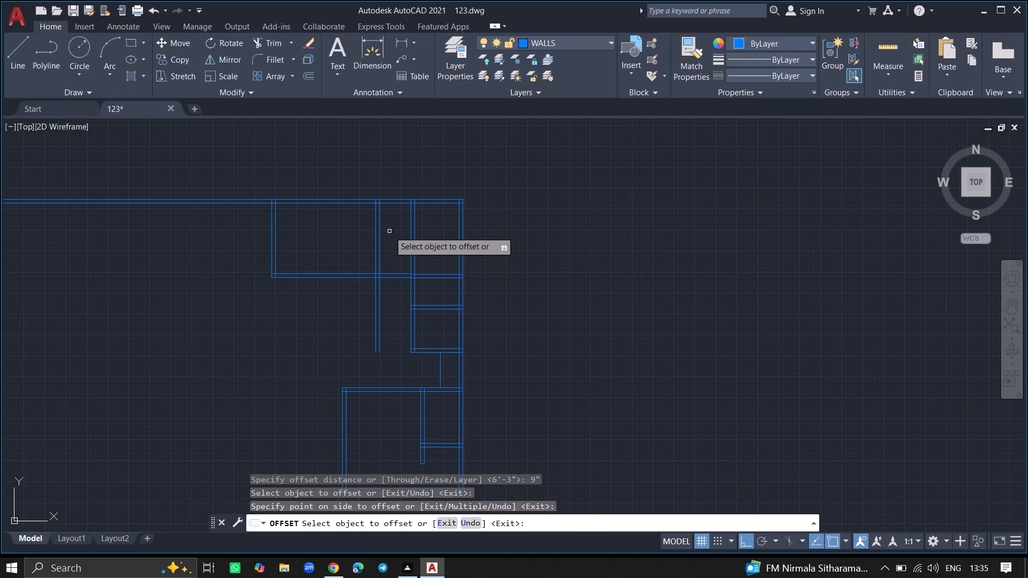
{"action": "key", "text": "Return"}
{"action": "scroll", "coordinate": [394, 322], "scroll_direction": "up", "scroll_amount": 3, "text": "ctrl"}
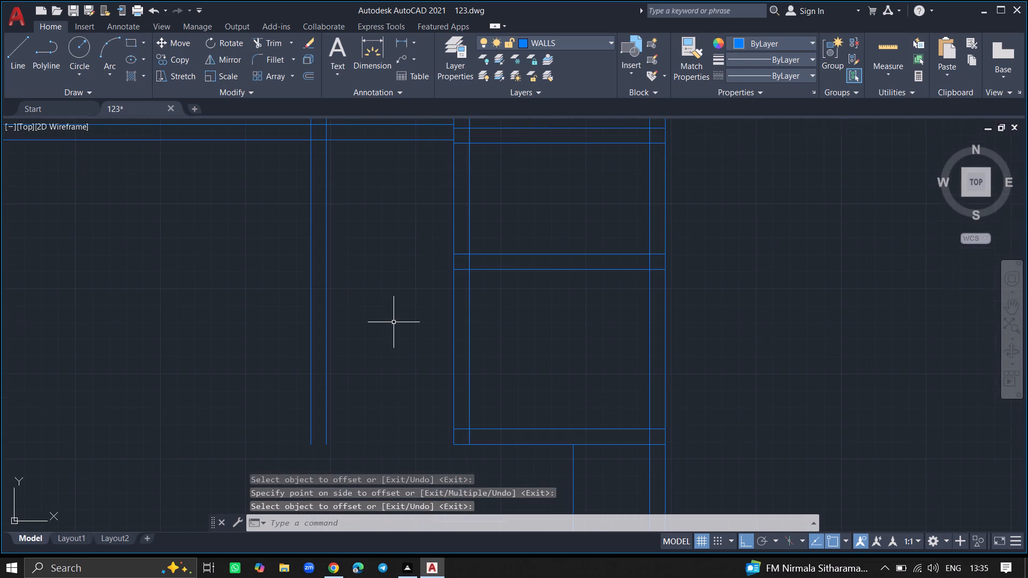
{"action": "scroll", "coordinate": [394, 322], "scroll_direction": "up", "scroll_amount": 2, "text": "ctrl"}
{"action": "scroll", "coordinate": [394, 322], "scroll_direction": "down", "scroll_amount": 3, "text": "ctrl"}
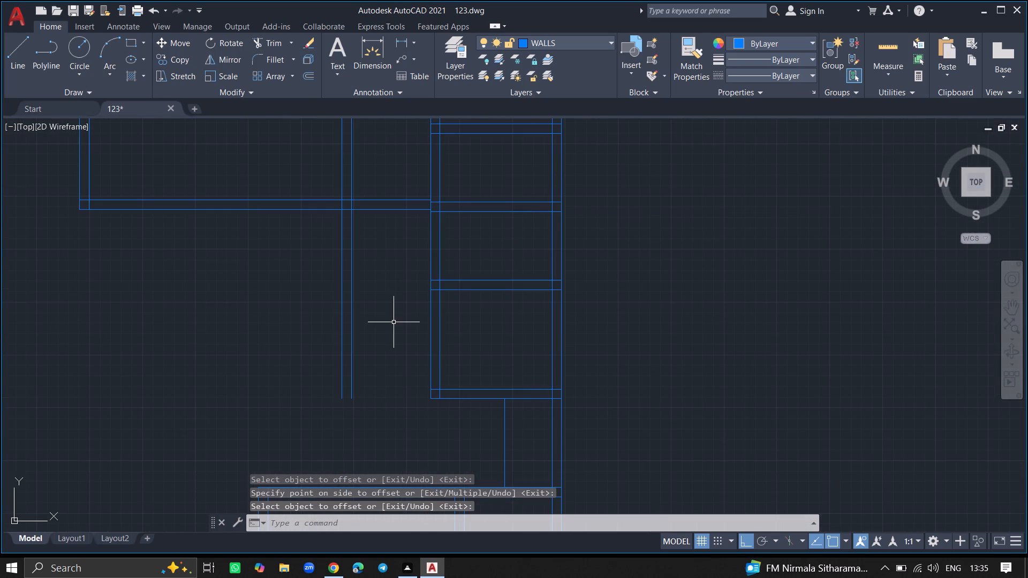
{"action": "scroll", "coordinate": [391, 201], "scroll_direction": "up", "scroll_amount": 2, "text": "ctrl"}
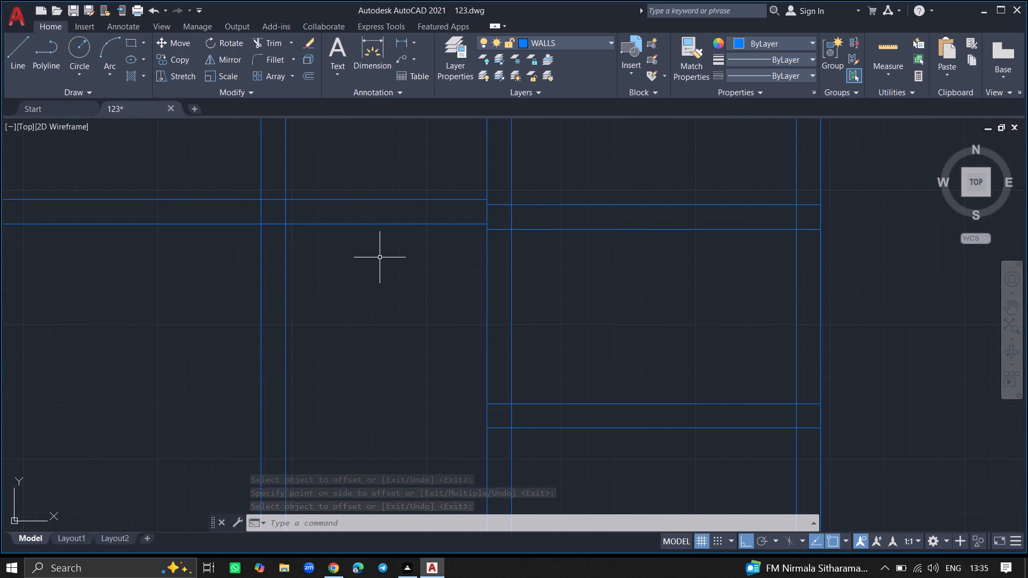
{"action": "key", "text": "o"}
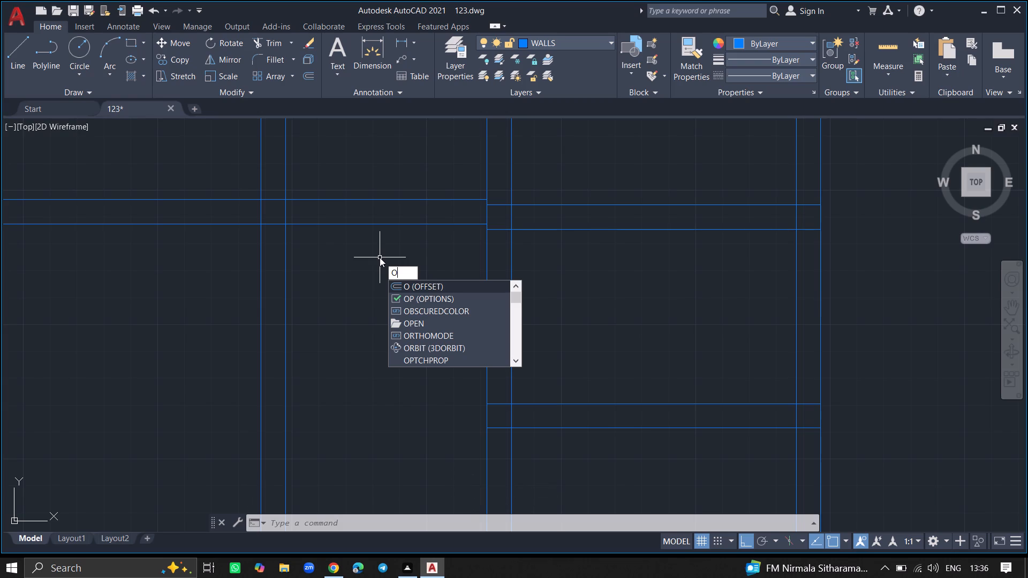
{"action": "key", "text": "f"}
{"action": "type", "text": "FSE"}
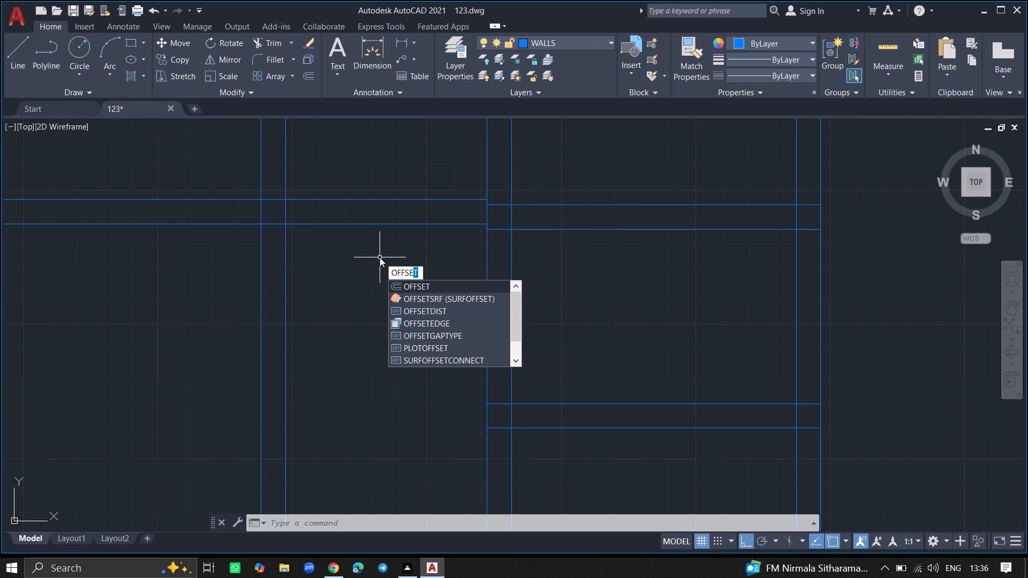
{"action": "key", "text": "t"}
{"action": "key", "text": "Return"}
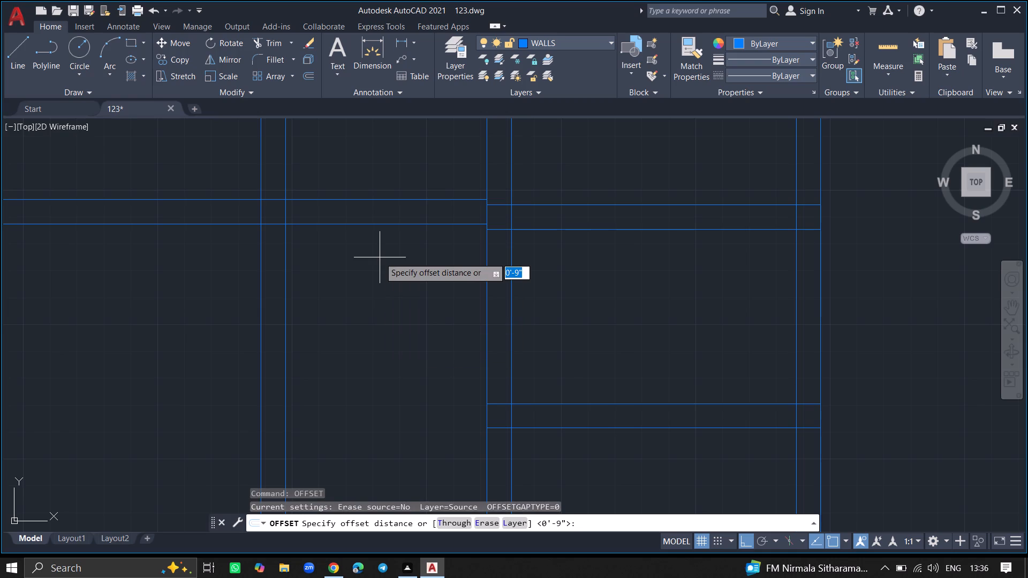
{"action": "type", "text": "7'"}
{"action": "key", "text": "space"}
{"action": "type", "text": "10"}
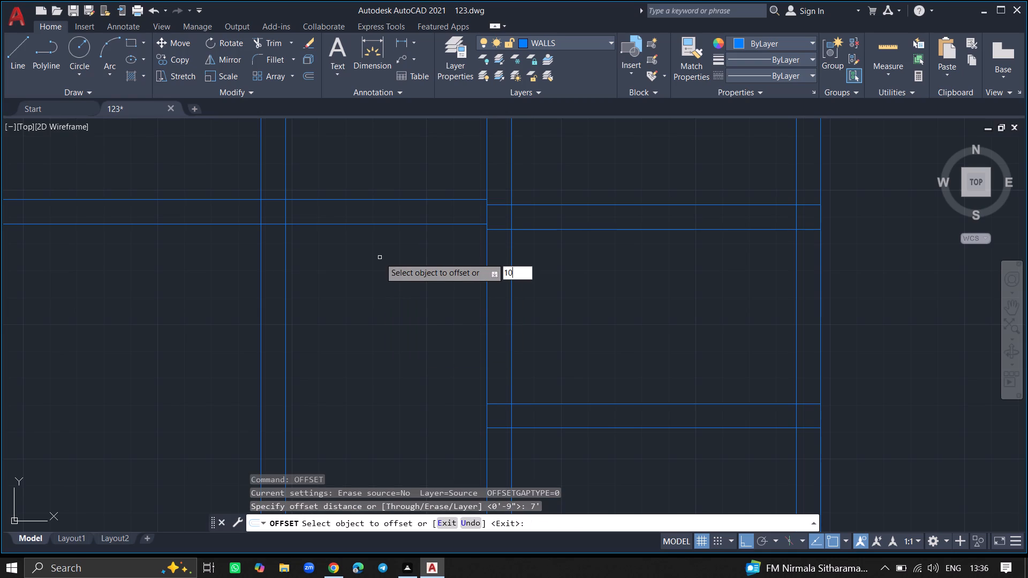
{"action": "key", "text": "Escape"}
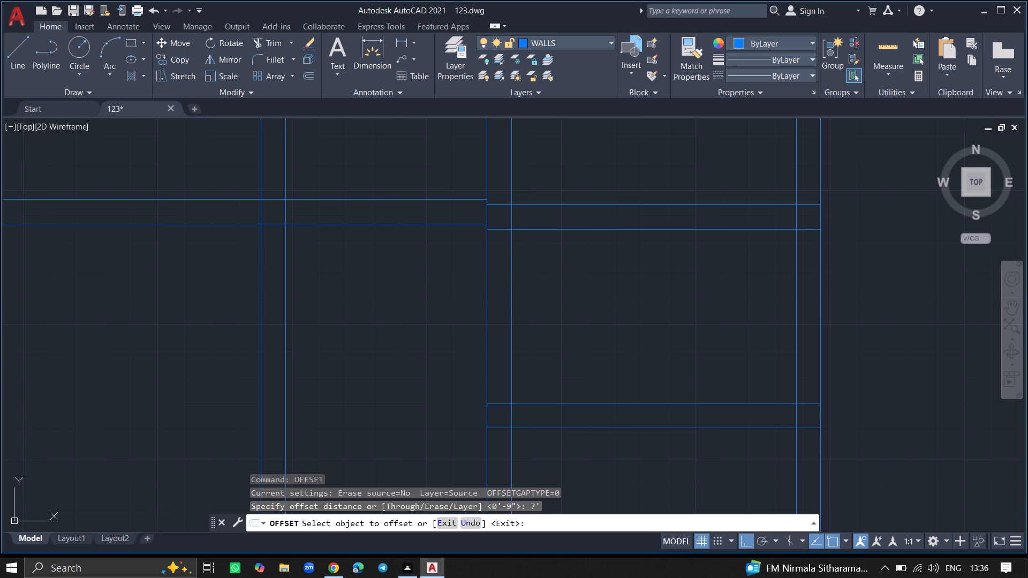
Offset the lower south wall line of the room west of the stacked rooms 7'10" to the south.
{"action": "key", "text": "o"}
{"action": "type", "text": "FFSET"}
{"action": "key", "text": "Return"}
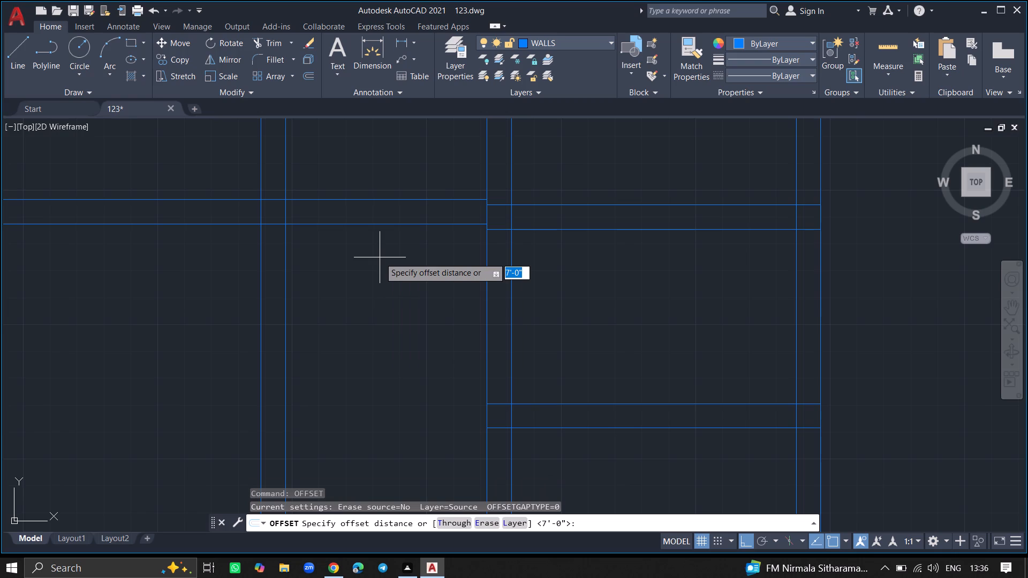
{"action": "type", "text": "7'"}
{"action": "key", "text": "1"}
{"action": "key", "text": "0"}
{"action": "key", "text": "shift+quotedbl"}
{"action": "key", "text": "Return"}
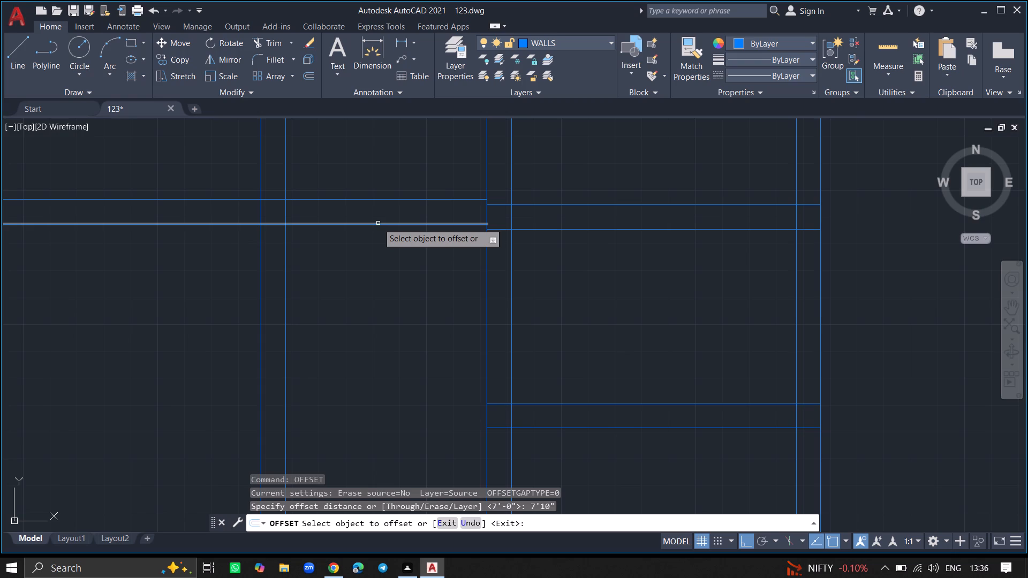
{"action": "left_click", "coordinate": [377, 223]}
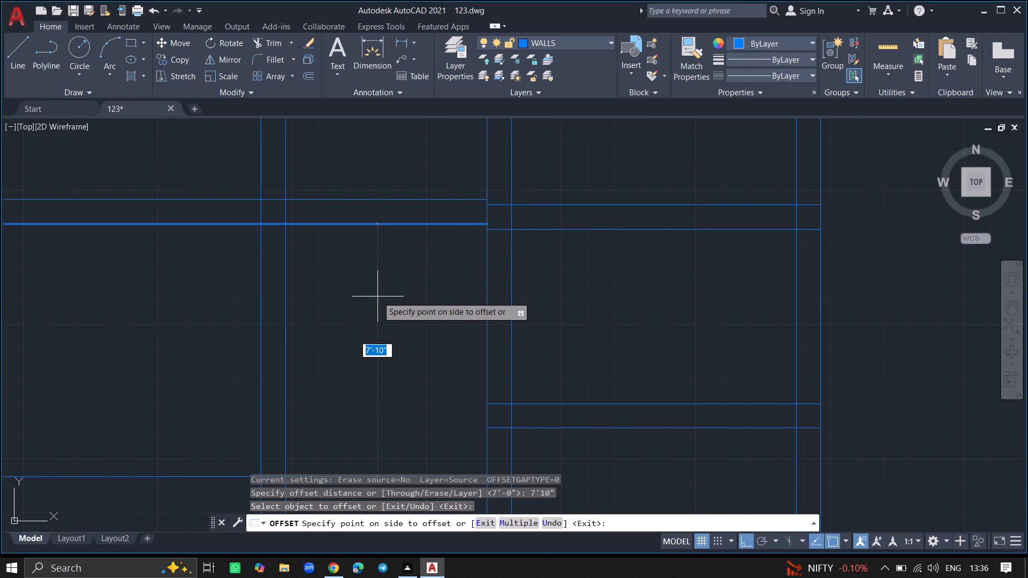
{"action": "left_click", "coordinate": [377, 296]}
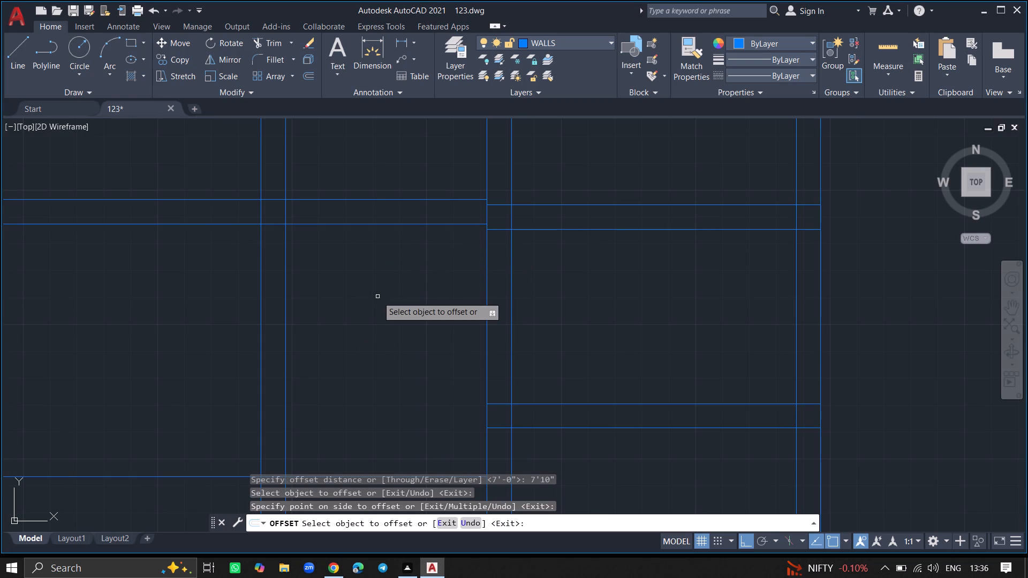
{"action": "key", "text": "Return"}
Offset the new horizontal line south of the room 9" to the south to give the wall its thickness.
{"action": "scroll", "coordinate": [377, 296], "scroll_direction": "down", "scroll_amount": 2, "text": "ctrl"}
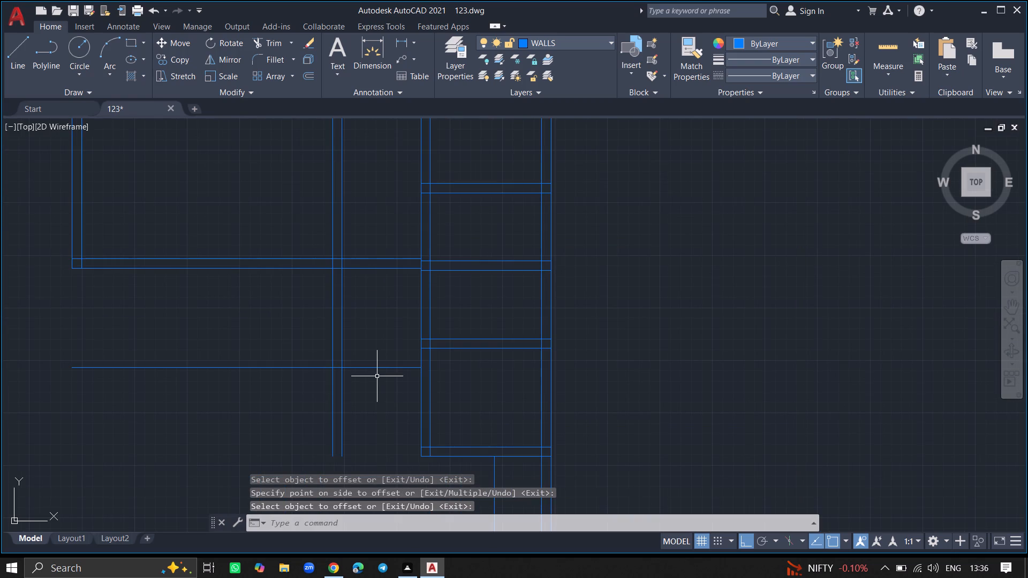
{"action": "scroll", "coordinate": [370, 420], "scroll_direction": "up", "scroll_amount": 2, "text": "ctrl"}
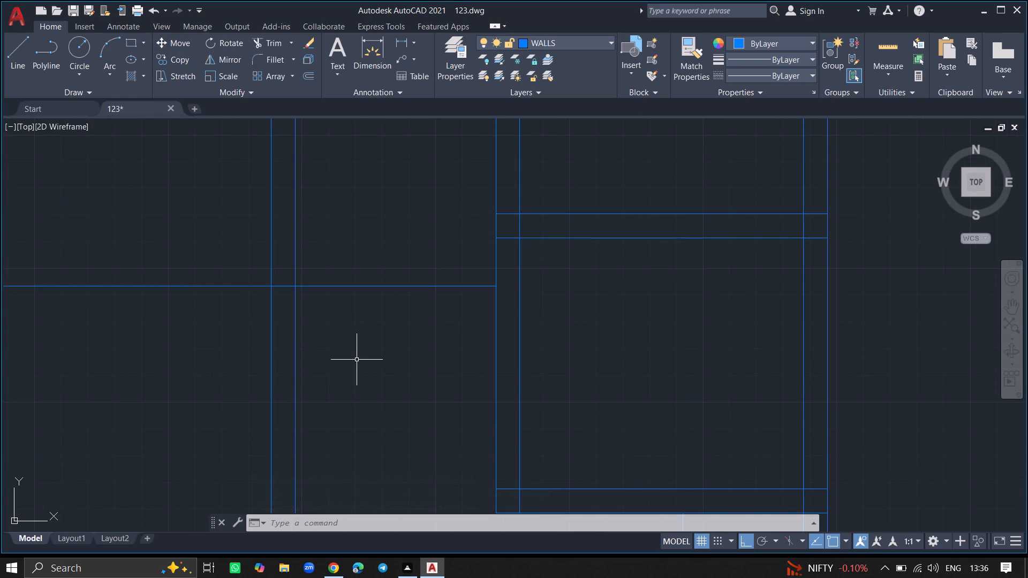
{"action": "key", "text": "o"}
{"action": "key", "text": "f"}
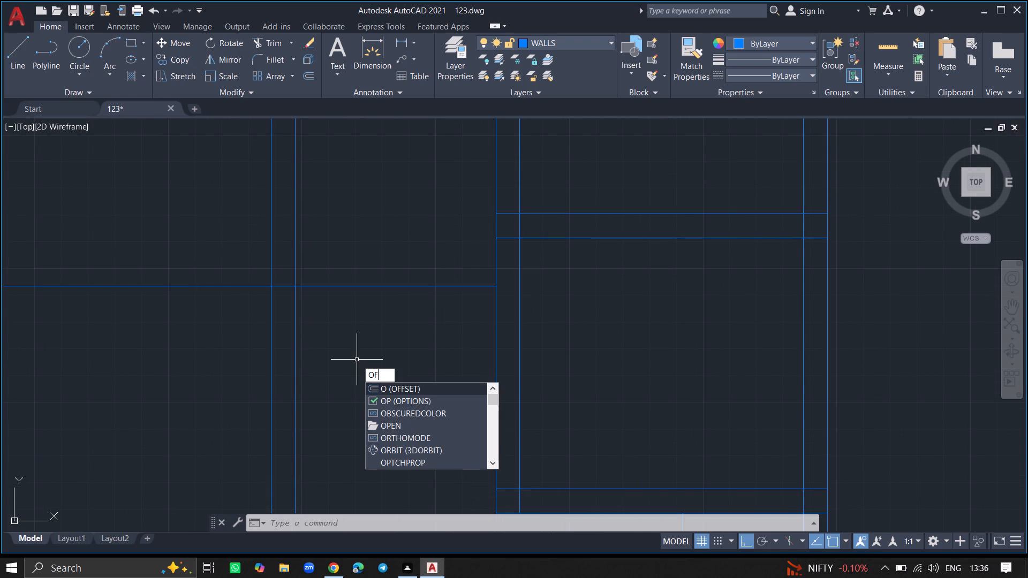
{"action": "key", "text": "f"}
{"action": "type", "text": "SEET"}
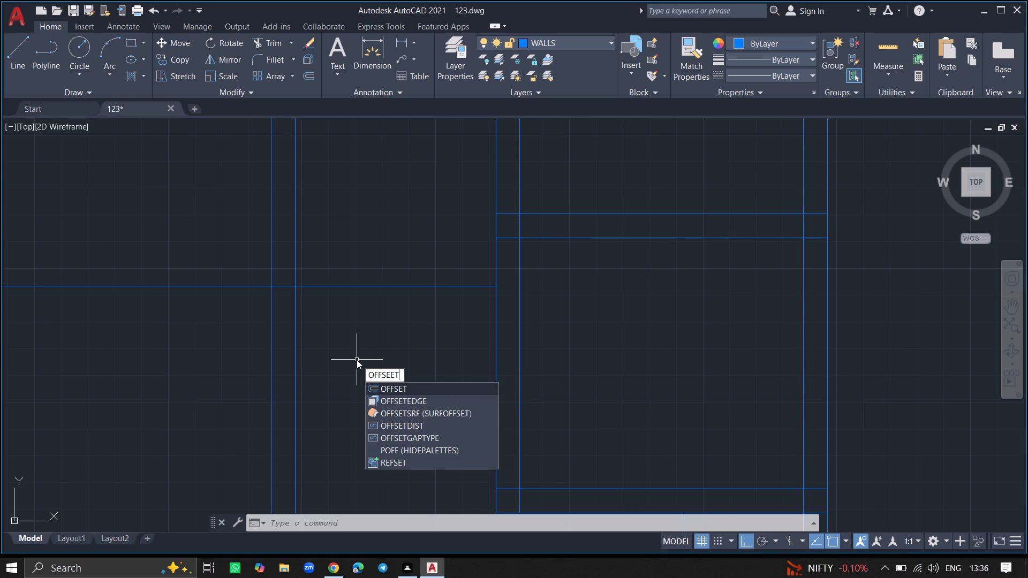
{"action": "key", "text": "Return"}
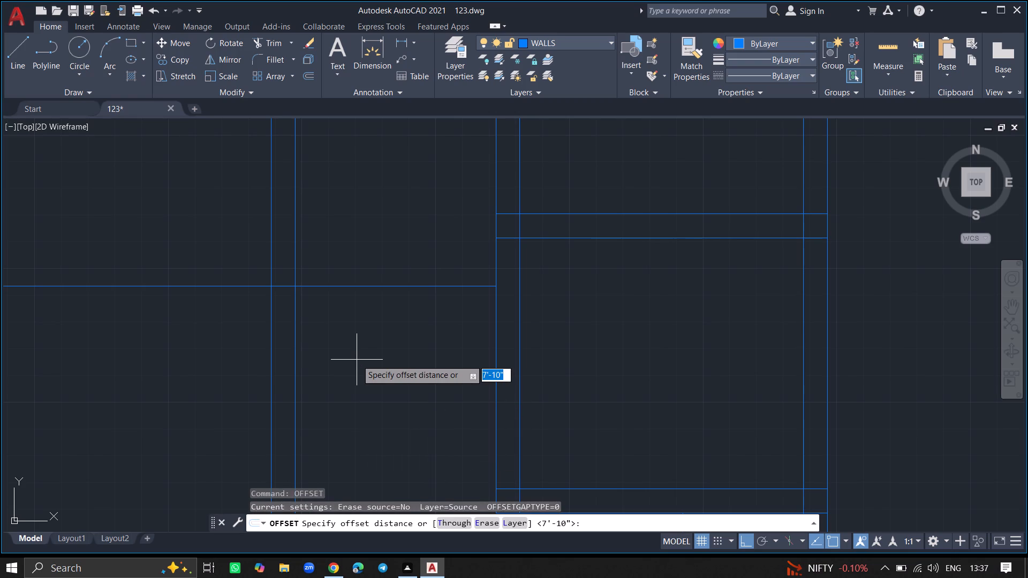
{"action": "key", "text": "9"}
{"action": "key", "text": "shift+quotedbl"}
{"action": "key", "text": "Return"}
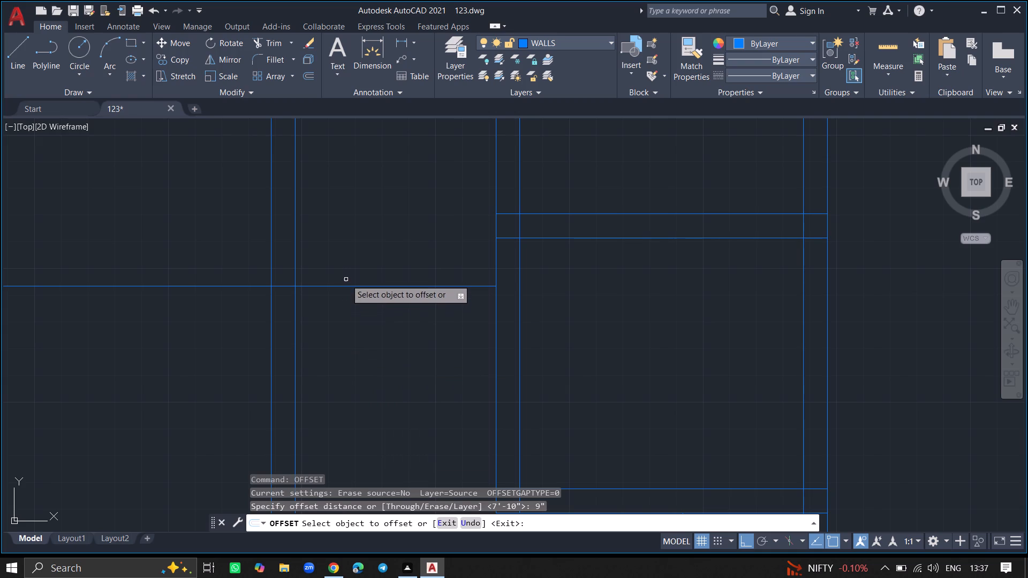
{"action": "left_click", "coordinate": [346, 286]}
{"action": "left_click", "coordinate": [346, 325]}
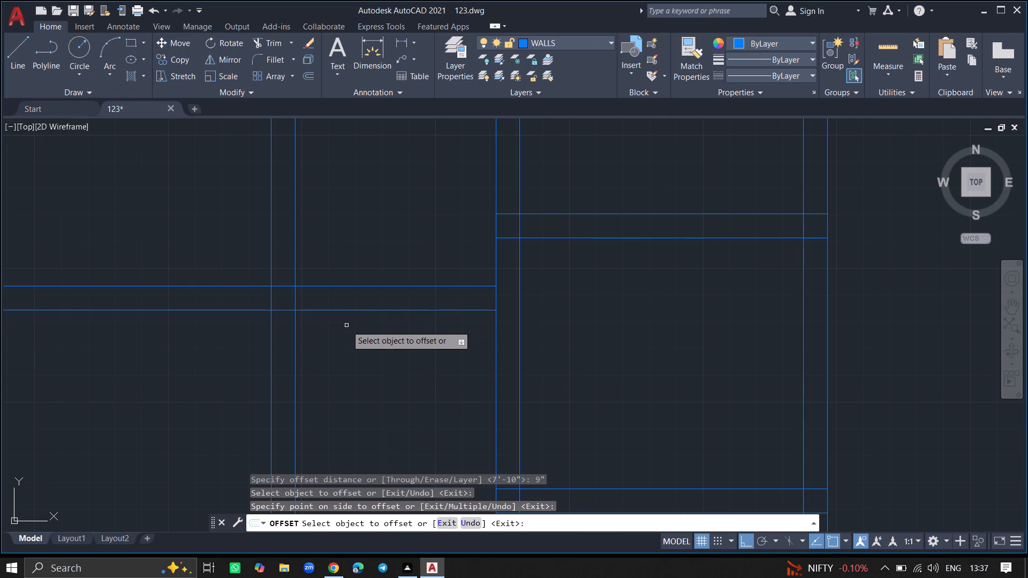
{"action": "key", "text": "Return"}
Trim both lines of the new horizontal wall where they extend west of the new vertical wall.
{"action": "scroll", "coordinate": [346, 325], "scroll_direction": "down", "scroll_amount": 3, "text": "ctrl"}
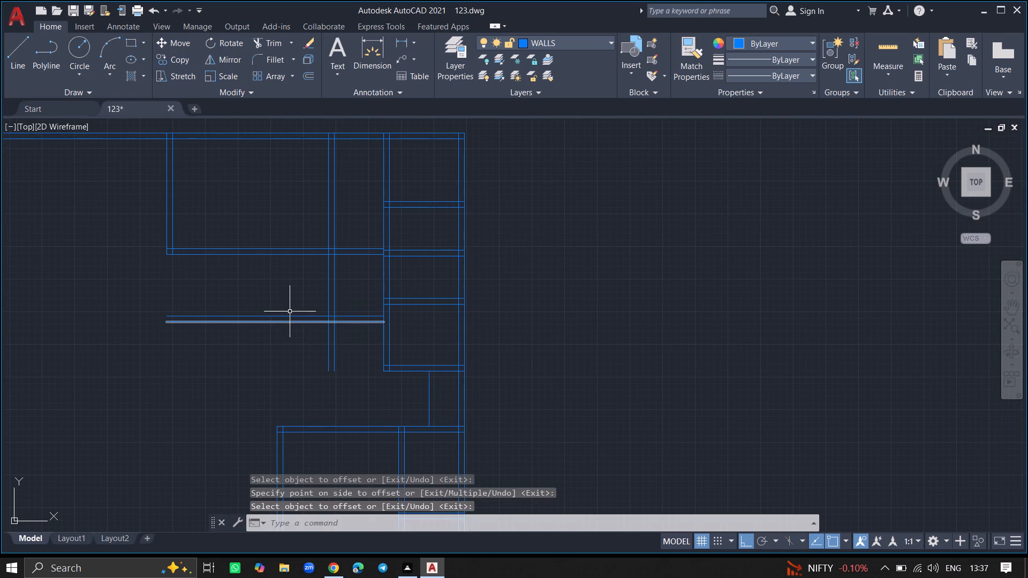
{"action": "type", "text": "TR"}
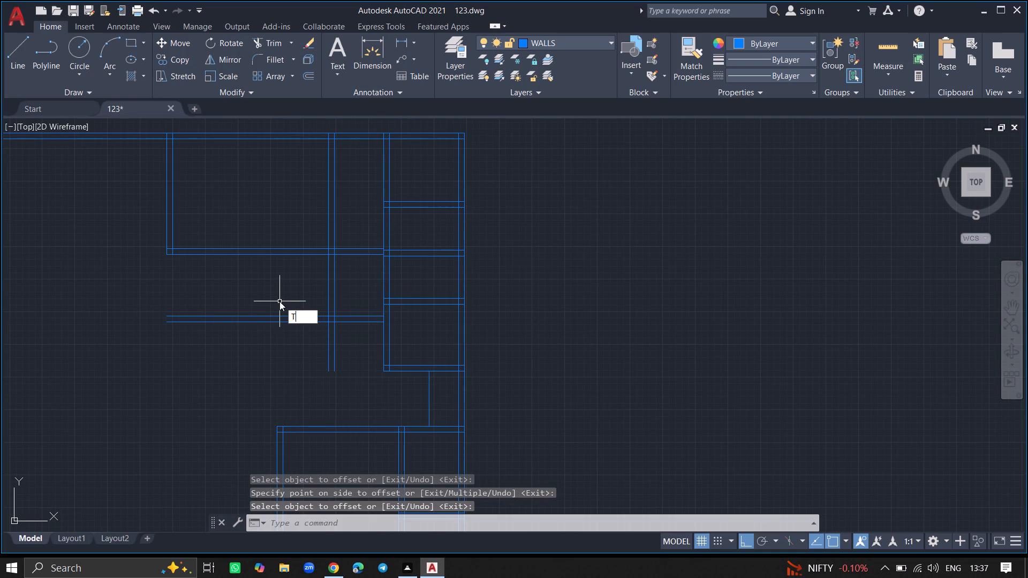
{"action": "type", "text": "IM"}
{"action": "key", "text": "Return"}
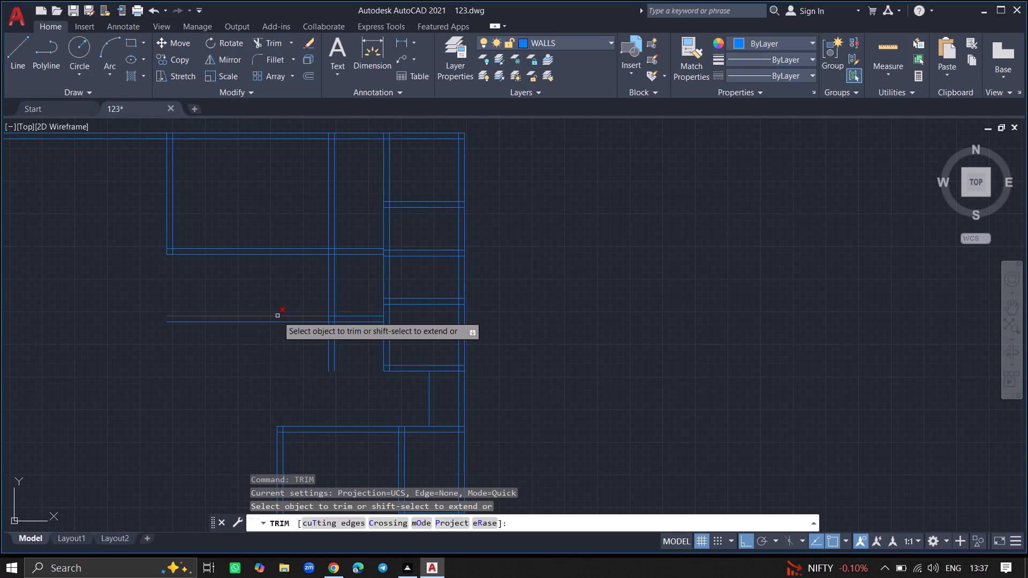
{"action": "left_click", "coordinate": [277, 316]}
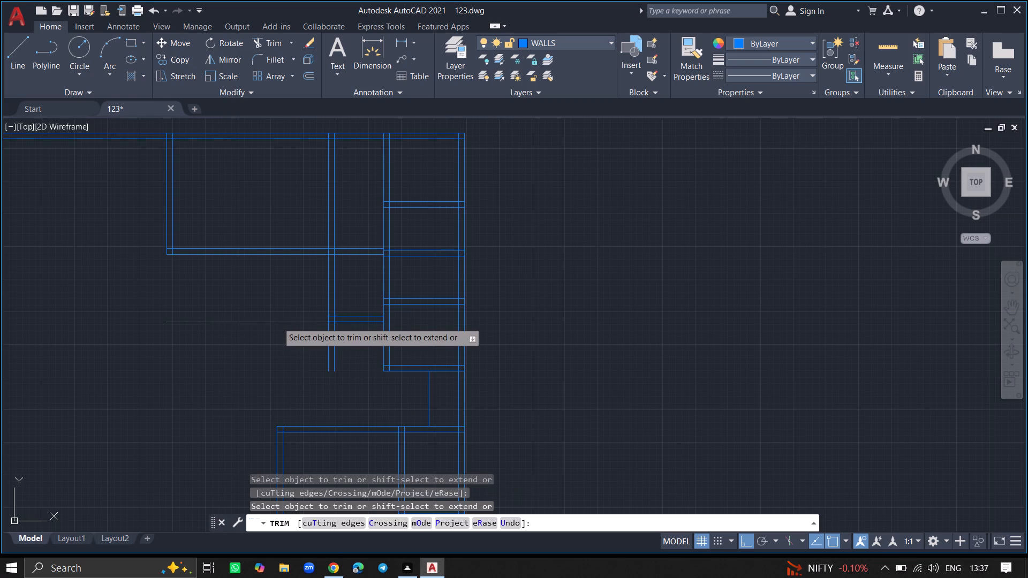
{"action": "left_click", "coordinate": [277, 322]}
Trim both lines of the new vertical wall where they run north through the larger room, back to its south wall.
{"action": "scroll", "coordinate": [308, 174], "scroll_direction": "up", "scroll_amount": 2, "text": "ctrl"}
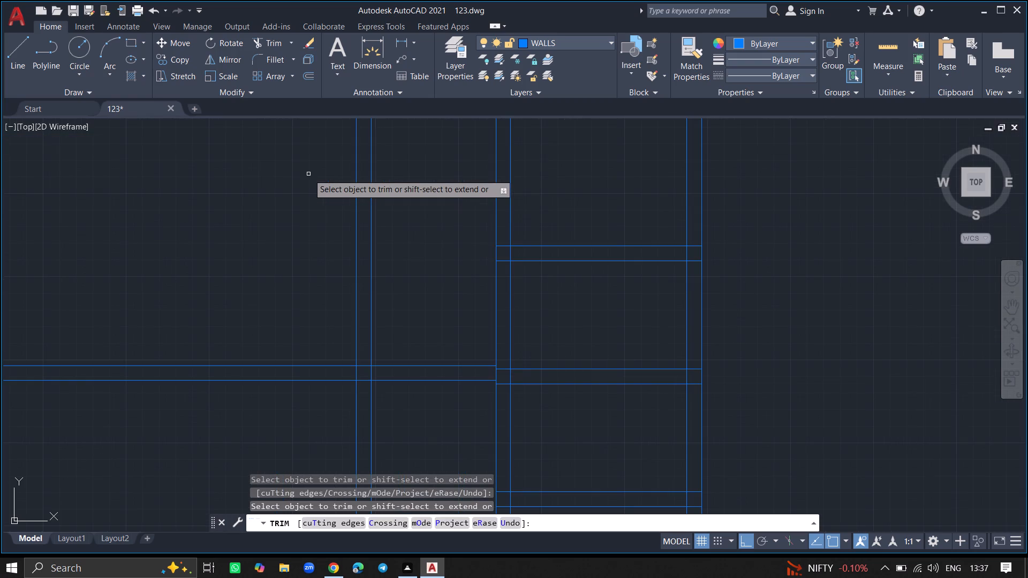
{"action": "left_click", "coordinate": [357, 186]}
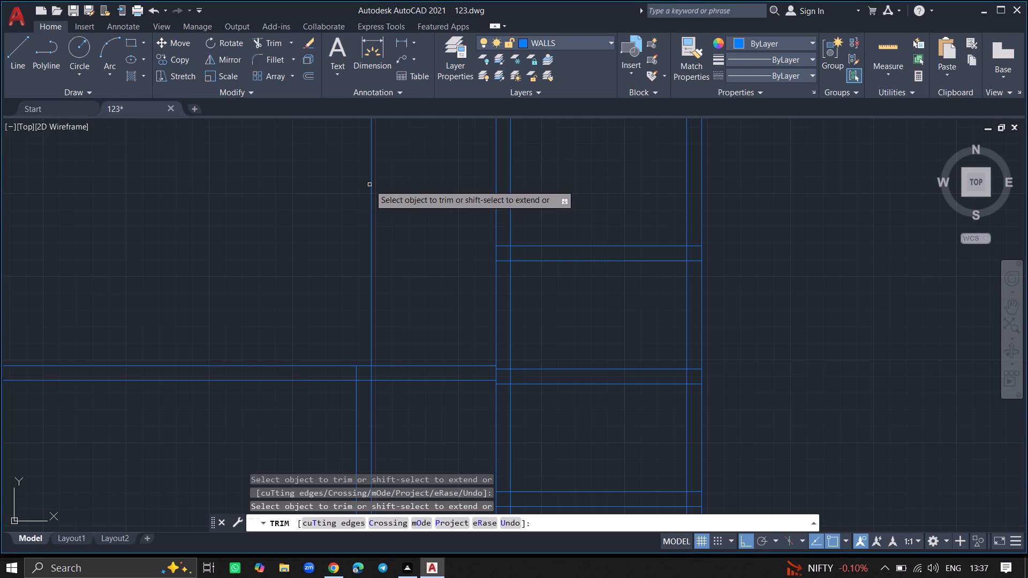
{"action": "left_click", "coordinate": [370, 185]}
{"action": "scroll", "coordinate": [370, 185], "scroll_direction": "down", "scroll_amount": 1, "text": "ctrl"}
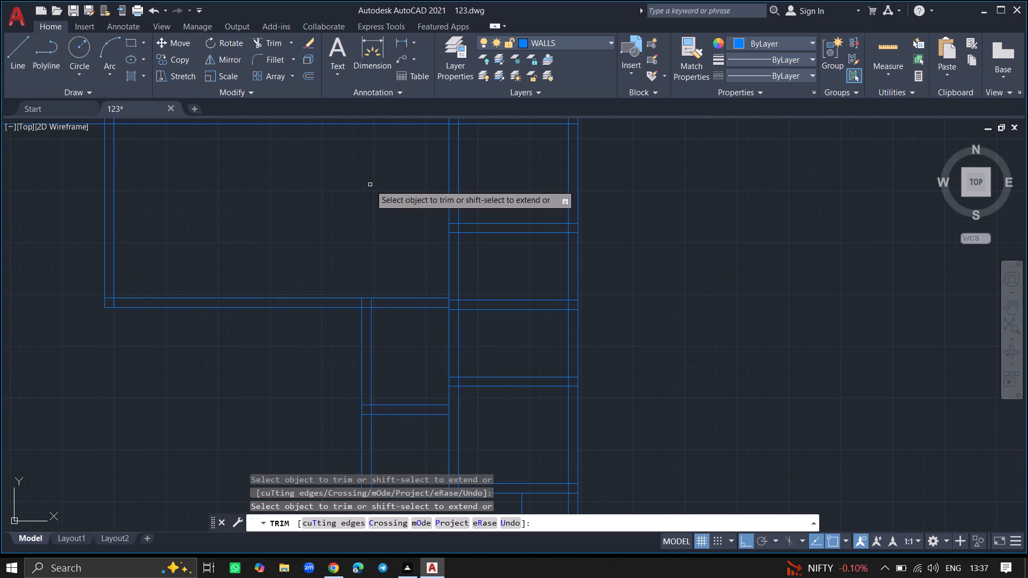
{"action": "scroll", "coordinate": [370, 185], "scroll_direction": "down", "scroll_amount": 2, "text": "ctrl"}
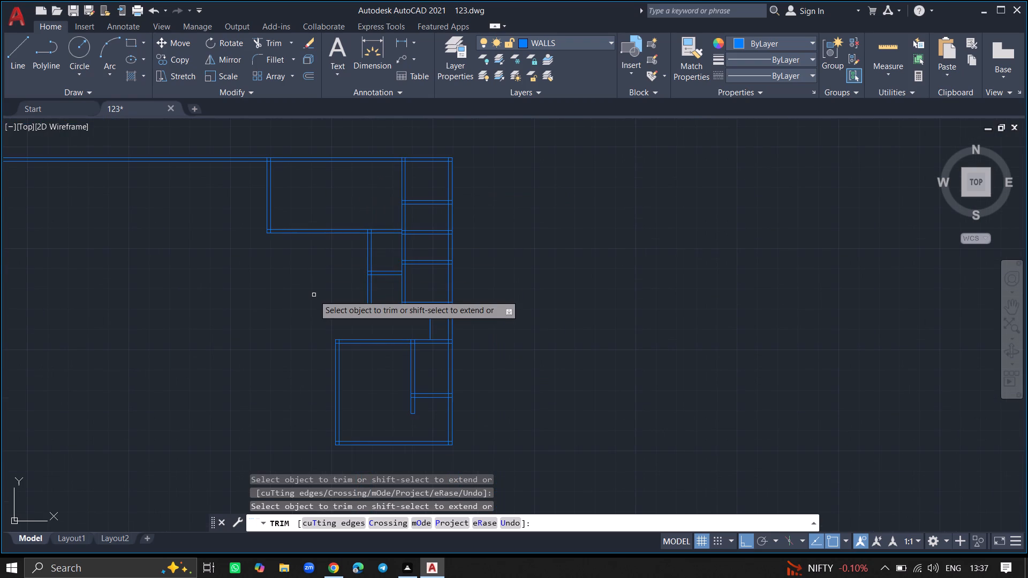
{"action": "key", "text": "Return"}
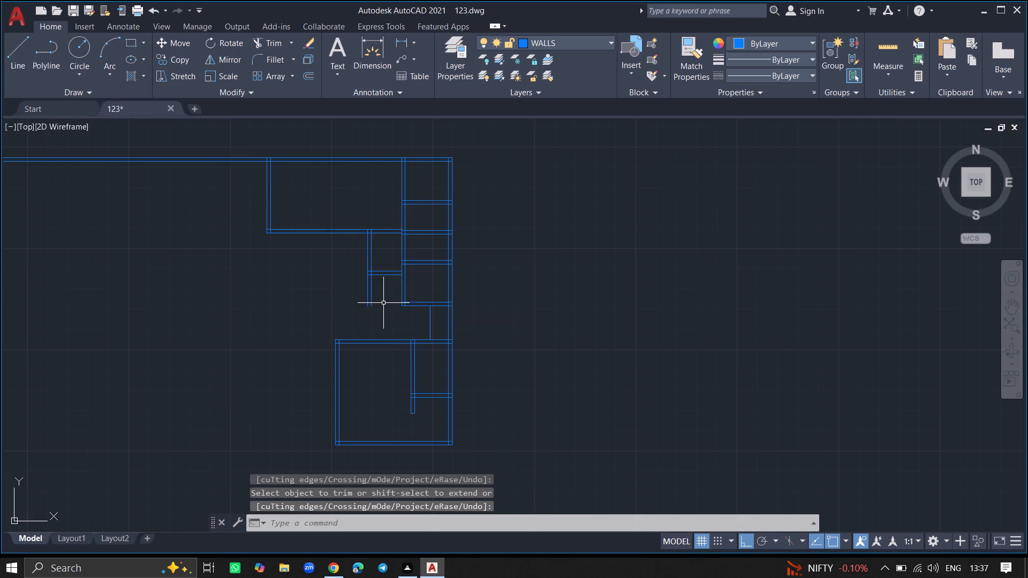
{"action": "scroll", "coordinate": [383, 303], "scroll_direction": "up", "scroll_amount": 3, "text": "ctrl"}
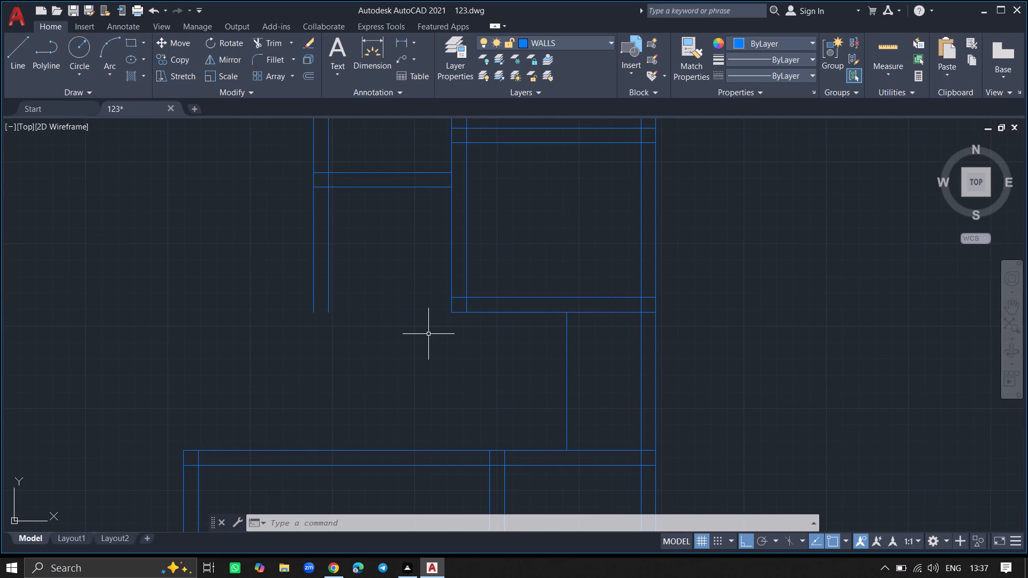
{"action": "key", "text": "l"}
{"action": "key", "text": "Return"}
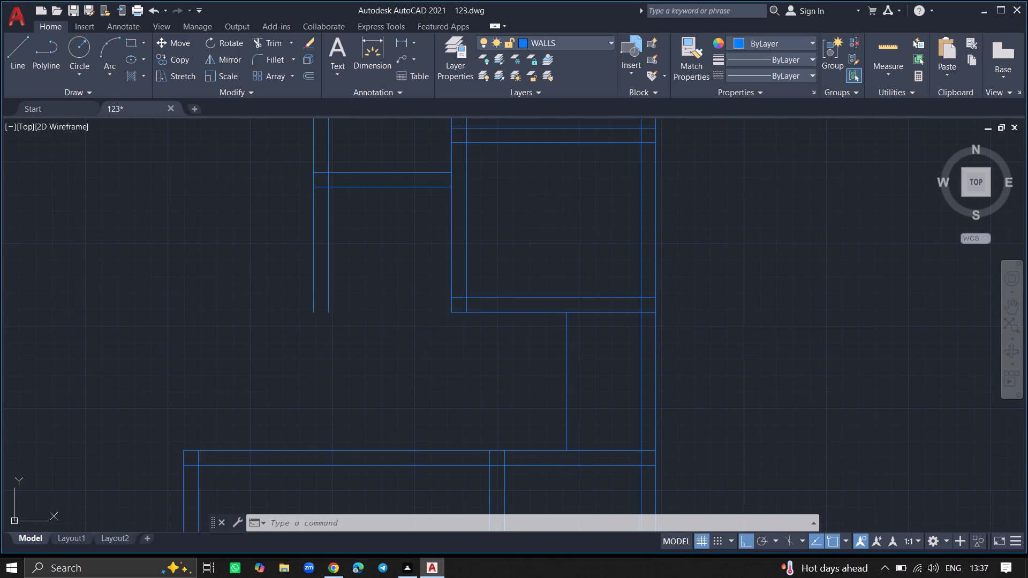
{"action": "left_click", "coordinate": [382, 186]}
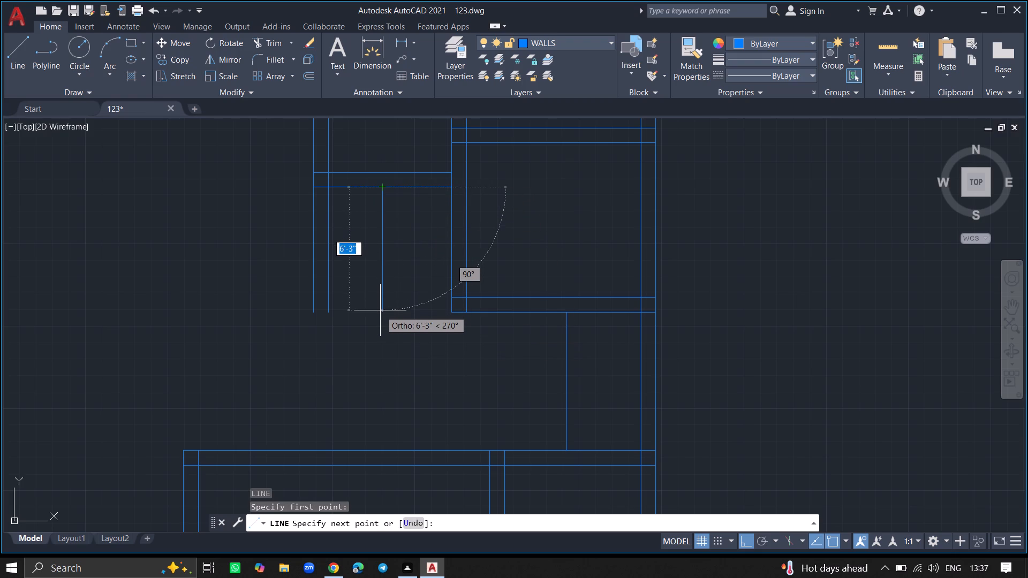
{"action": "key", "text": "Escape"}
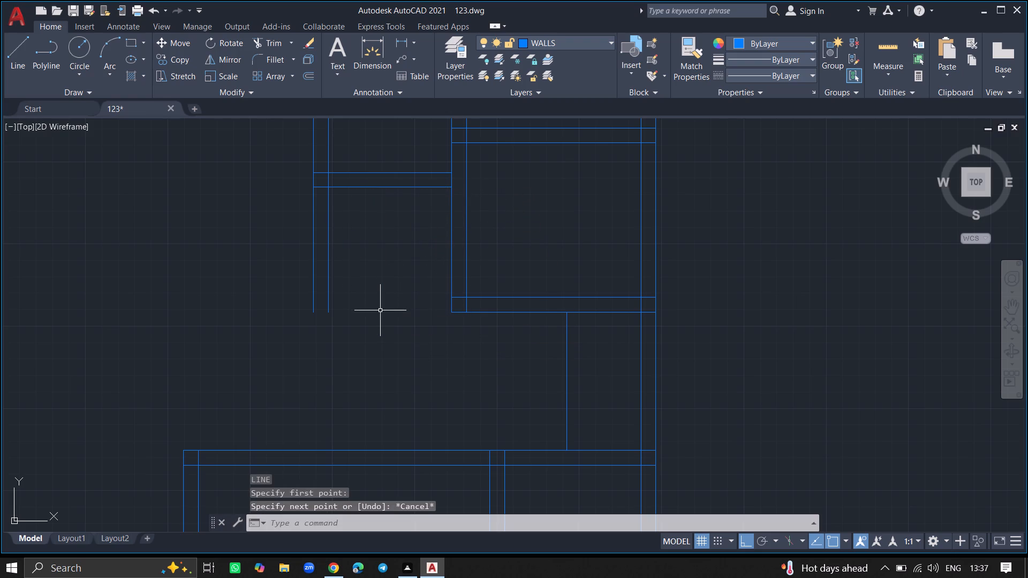
Offset the lower line of the new small room's south wall 5'5" to the south.
{"action": "key", "text": "o"}
{"action": "type", "text": "FF"}
{"action": "type", "text": "SET"}
{"action": "key", "text": "Return"}
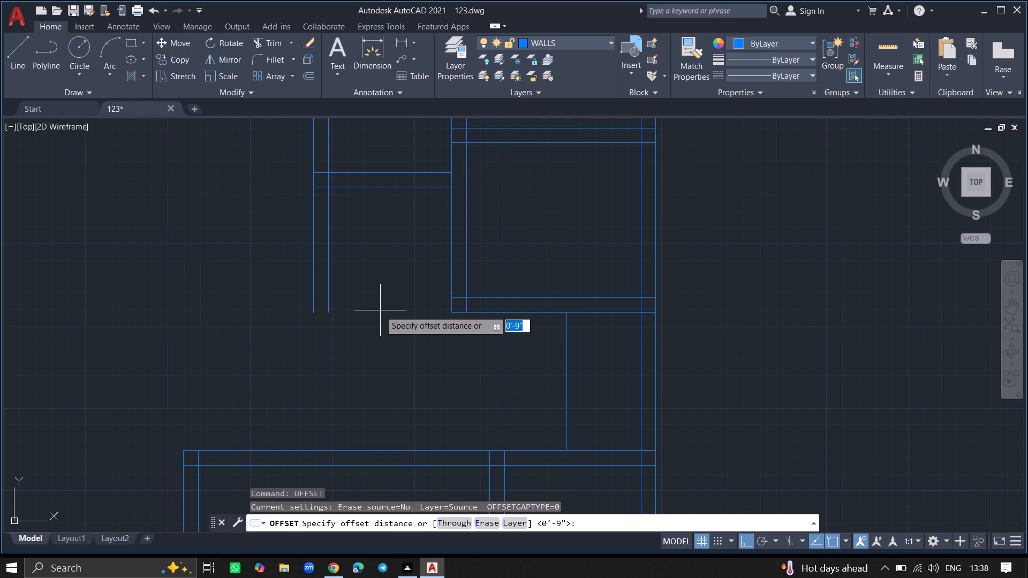
{"action": "type", "text": "5'5"}
{"action": "key", "text": "shift+quotedbl"}
{"action": "key", "text": "Return"}
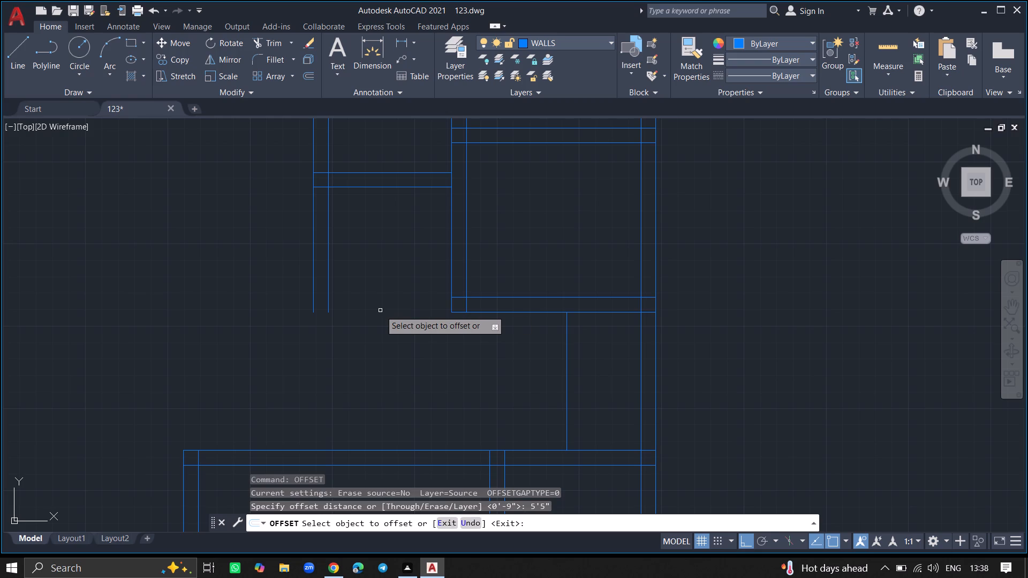
{"action": "left_click", "coordinate": [374, 186]}
{"action": "left_click", "coordinate": [373, 229]}
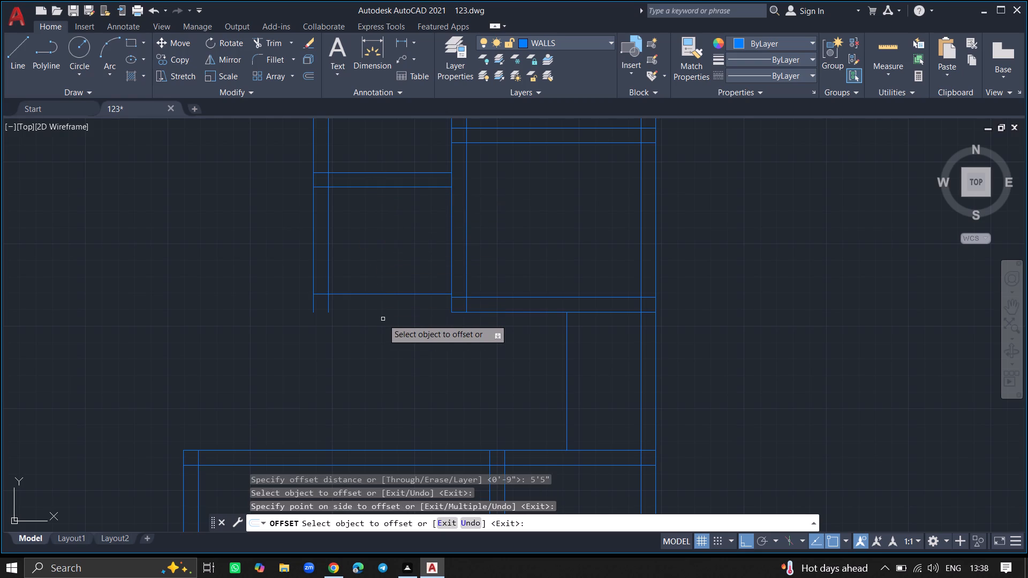
{"action": "key", "text": "Return"}
Offset the new line 9" to the south to form the south wall of the lower small room.
{"action": "scroll", "coordinate": [383, 319], "scroll_direction": "up", "scroll_amount": 1, "text": "ctrl"}
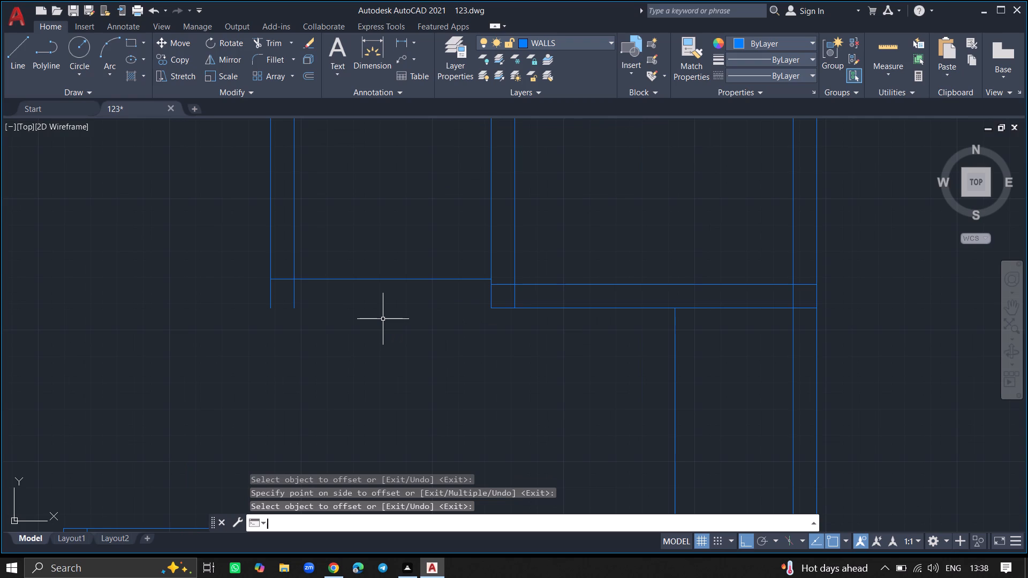
{"action": "key", "text": "o"}
{"action": "type", "text": "FFSSET"}
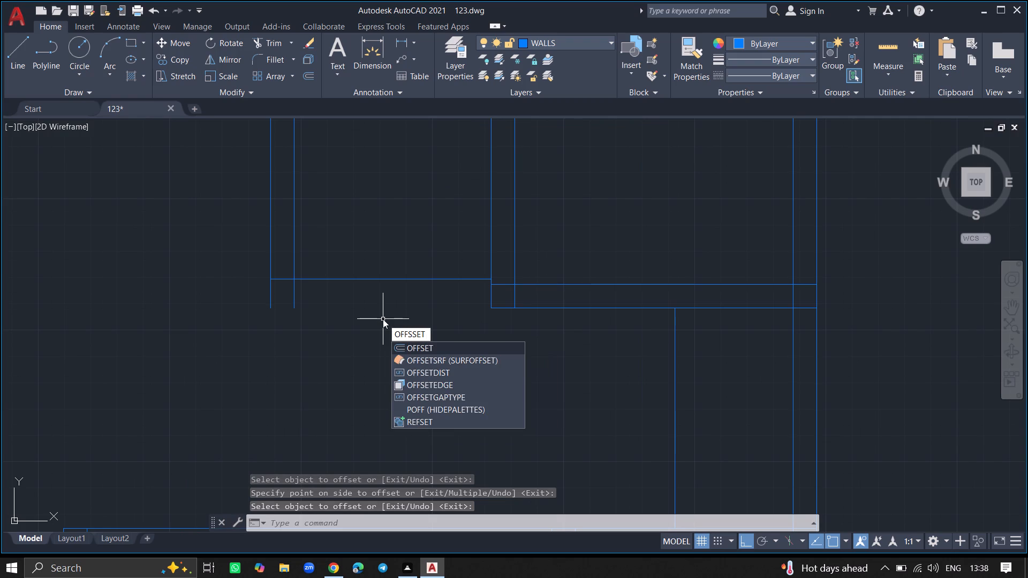
{"action": "key", "text": "Return"}
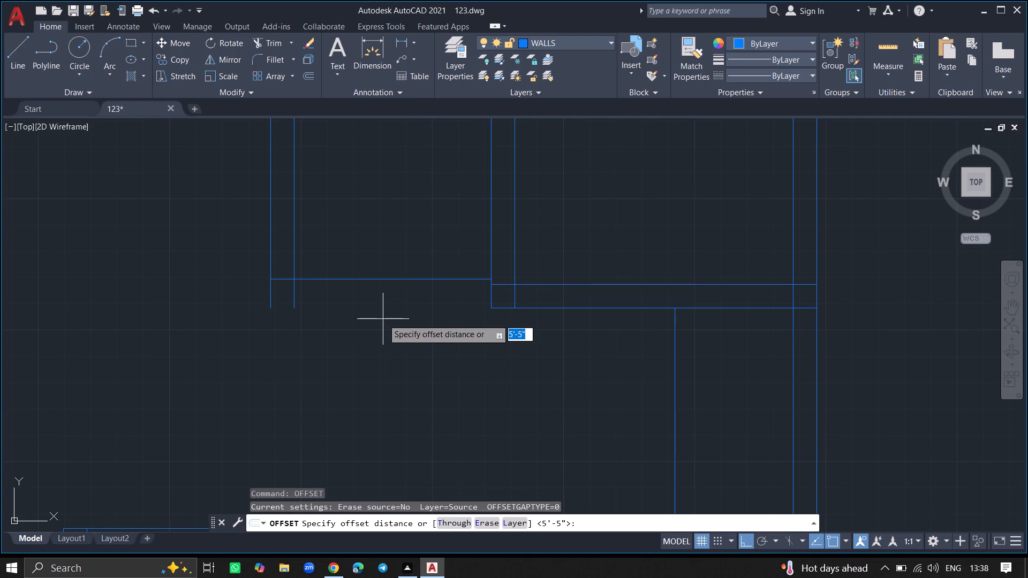
{"action": "type", "text": "9\""}
{"action": "key", "text": "Return"}
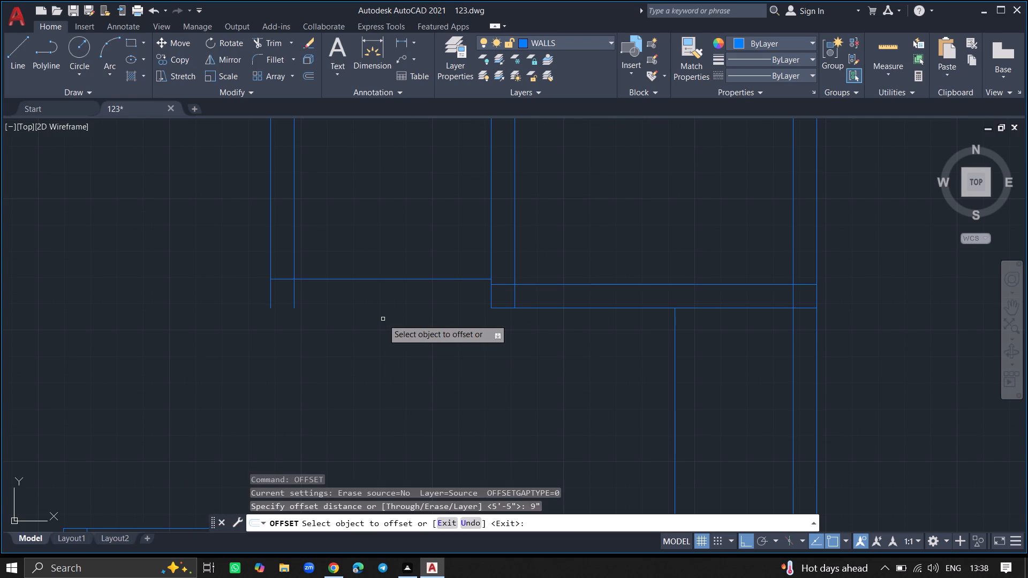
{"action": "left_click", "coordinate": [385, 279]}
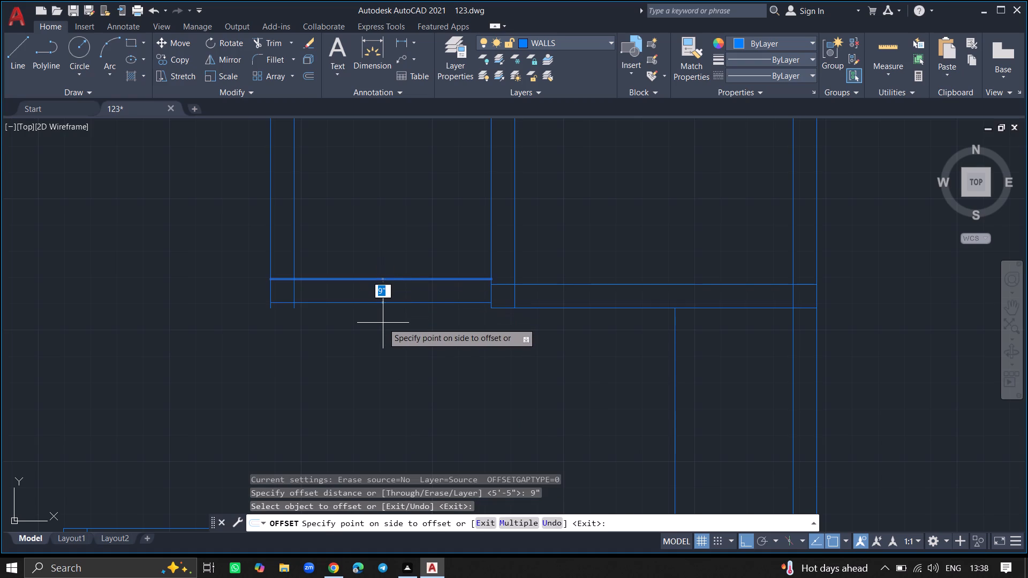
{"action": "left_click", "coordinate": [383, 323]}
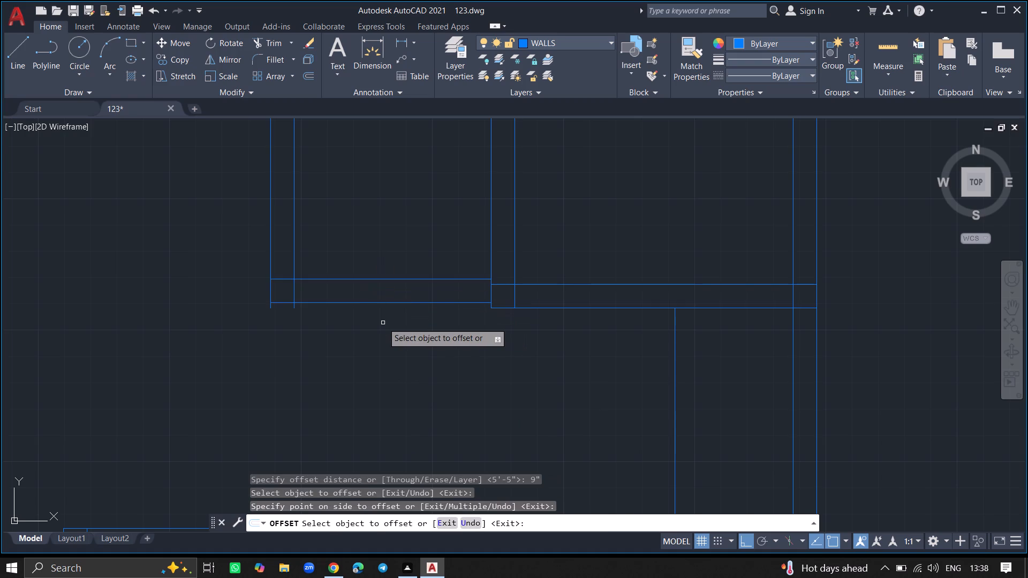
{"action": "key", "text": "Return"}
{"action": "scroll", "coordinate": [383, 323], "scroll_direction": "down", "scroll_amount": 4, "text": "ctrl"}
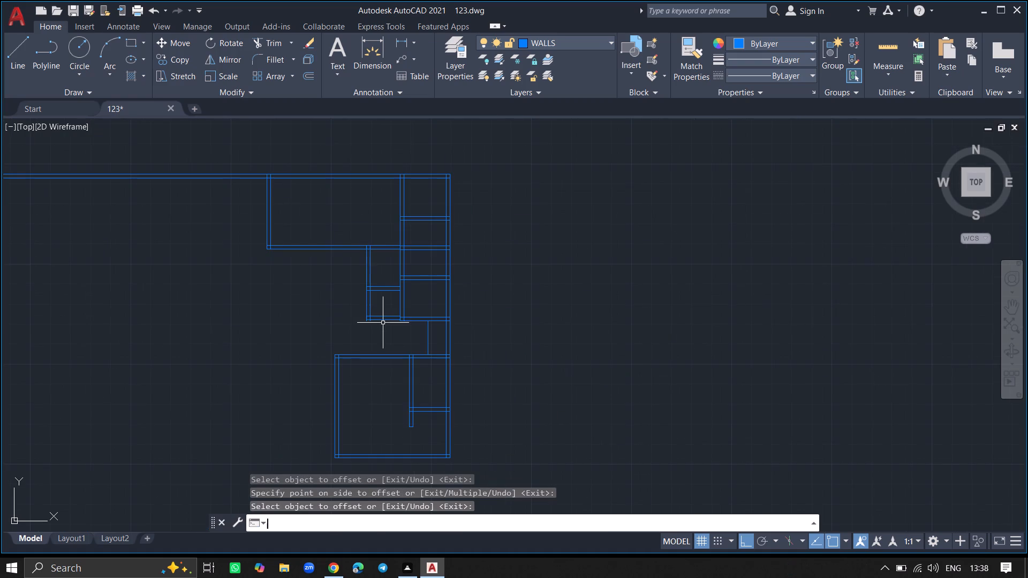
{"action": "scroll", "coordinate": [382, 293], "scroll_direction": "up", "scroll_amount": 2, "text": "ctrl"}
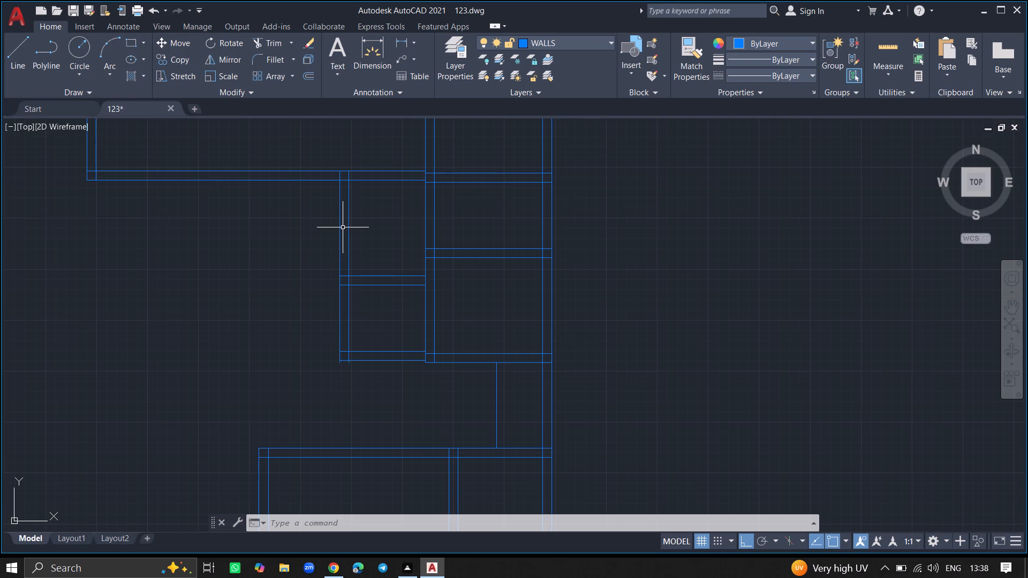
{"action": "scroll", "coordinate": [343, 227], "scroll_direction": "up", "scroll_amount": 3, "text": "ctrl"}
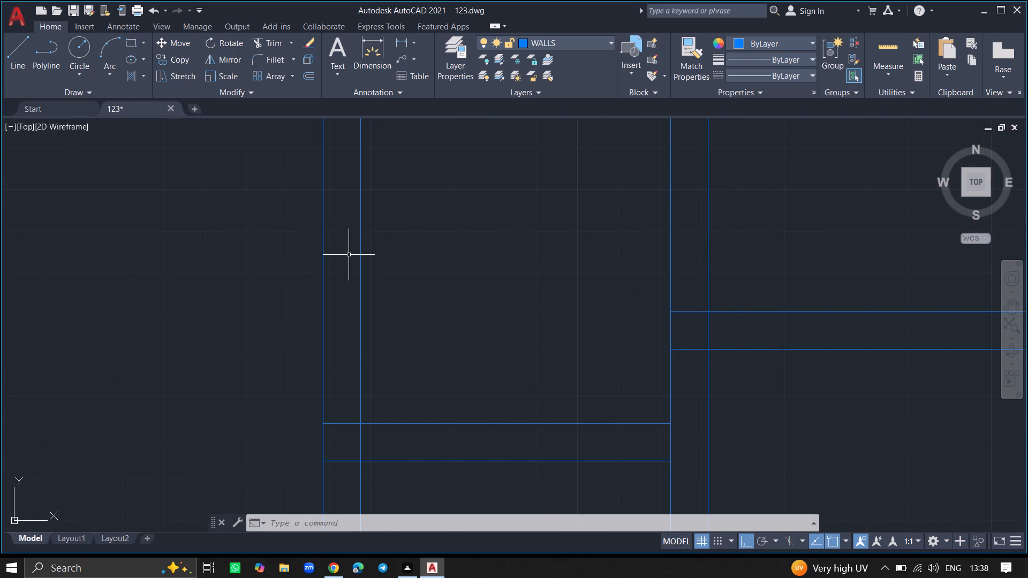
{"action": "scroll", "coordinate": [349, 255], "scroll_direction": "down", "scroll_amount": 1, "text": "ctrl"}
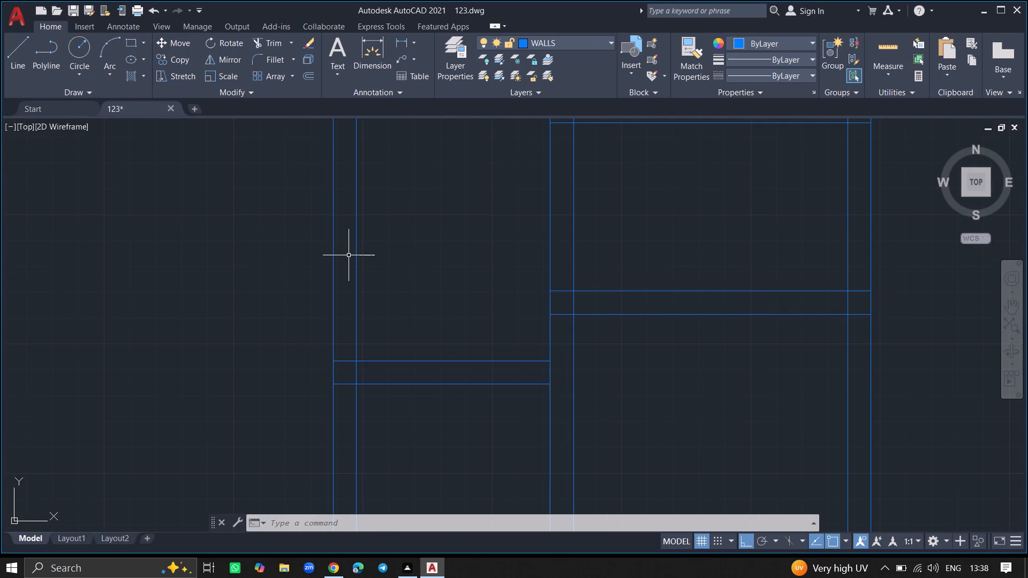
Draw a 9" horizontal line across the upper small room's west wall, between its two wall lines.
{"action": "key", "text": "l"}
{"action": "key", "text": "Return"}
{"action": "scroll", "coordinate": [349, 255], "scroll_direction": "down", "scroll_amount": 2, "text": "ctrl"}
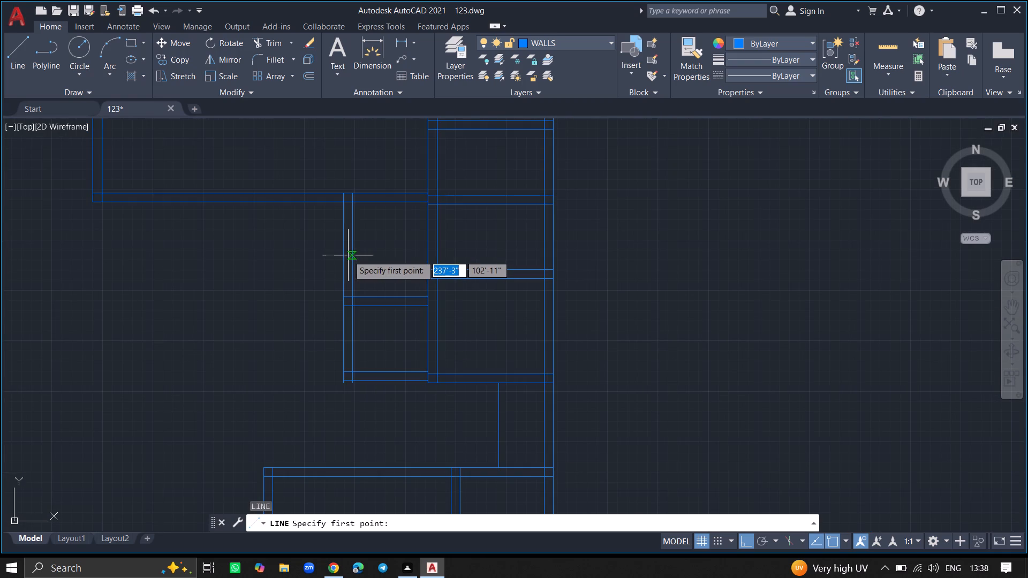
{"action": "scroll", "coordinate": [341, 261], "scroll_direction": "up", "scroll_amount": 3, "text": "ctrl"}
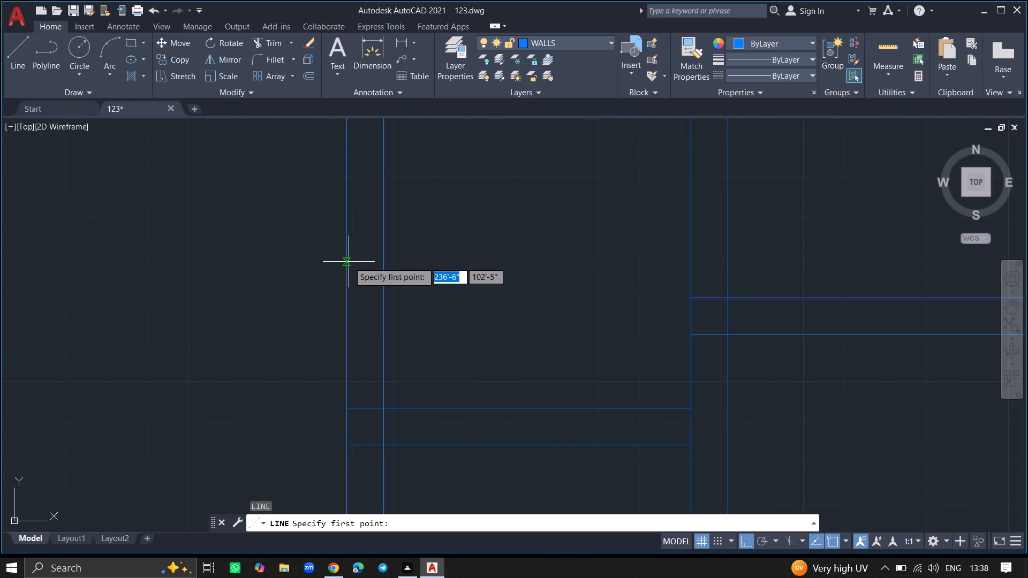
{"action": "left_click", "coordinate": [349, 262]}
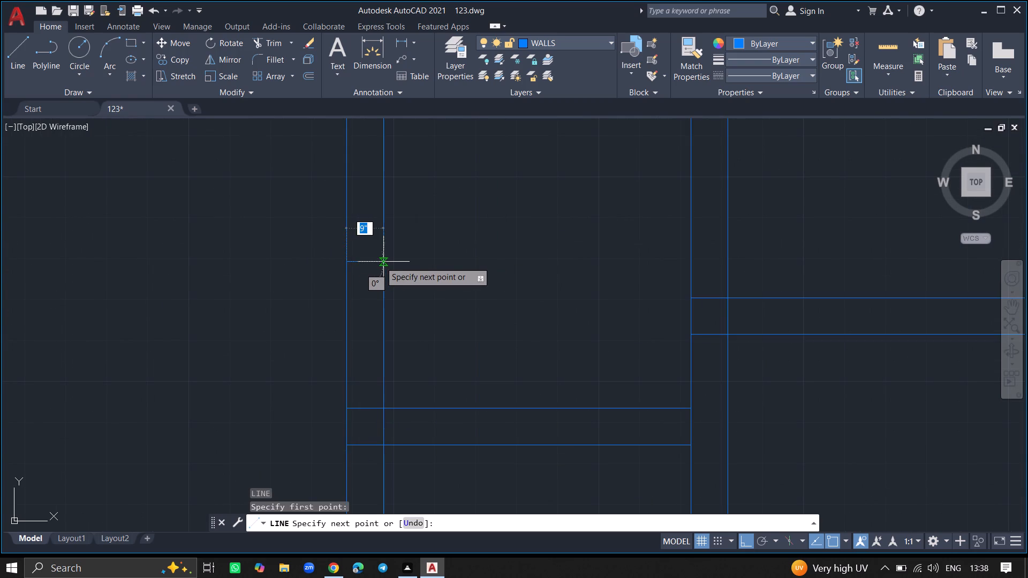
{"action": "left_click", "coordinate": [382, 263]}
{"action": "key", "text": "Return"}
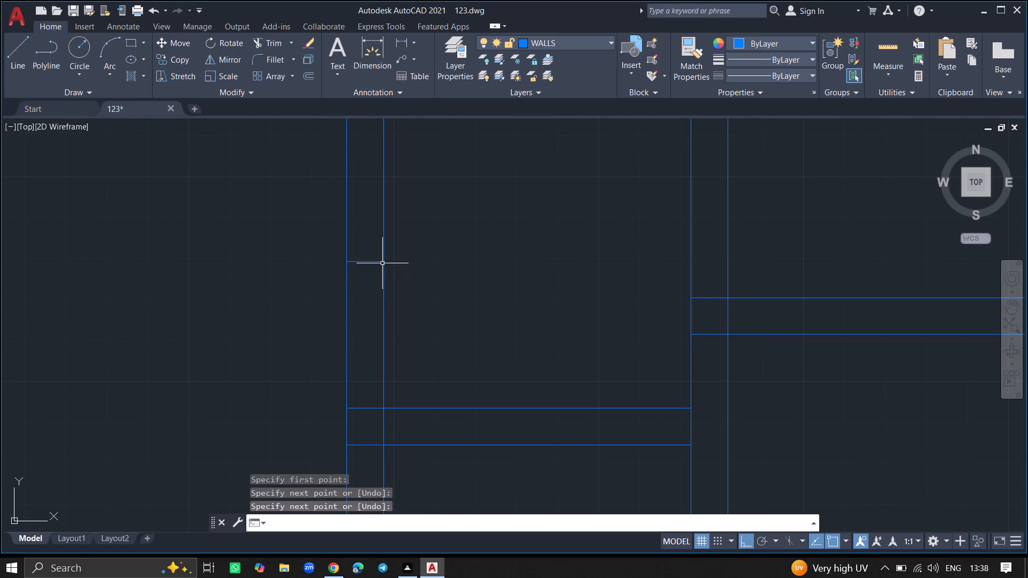
Draw an L-shaped line in the upper small room's northwest corner, east from its west wall's inner line and north to its north wall.
{"action": "scroll", "coordinate": [339, 224], "scroll_direction": "down", "scroll_amount": 5, "text": "ctrl"}
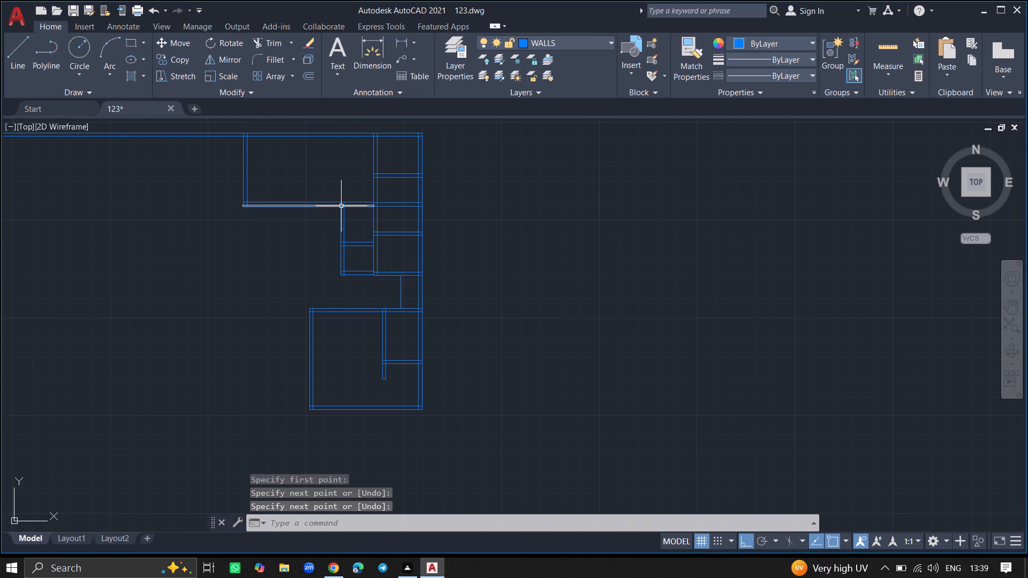
{"action": "scroll", "coordinate": [341, 206], "scroll_direction": "up", "scroll_amount": 5, "text": "ctrl"}
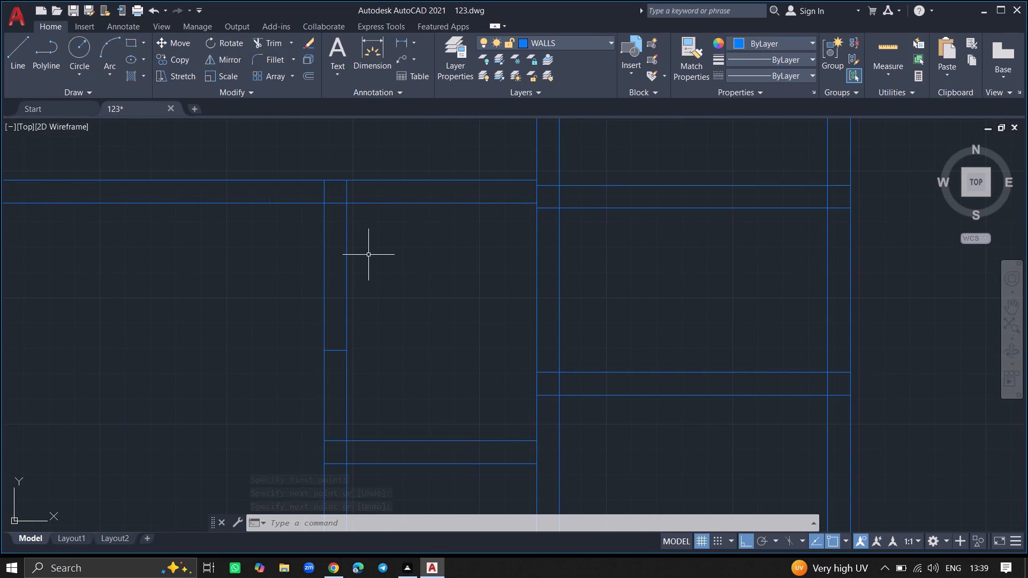
{"action": "key", "text": "l"}
{"action": "key", "text": "Return"}
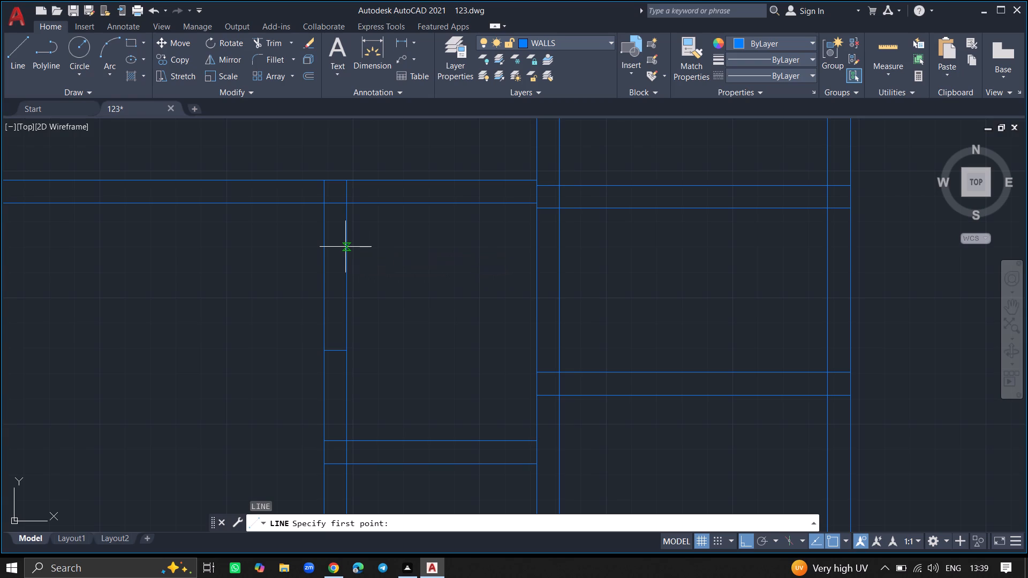
{"action": "left_click", "coordinate": [345, 247]}
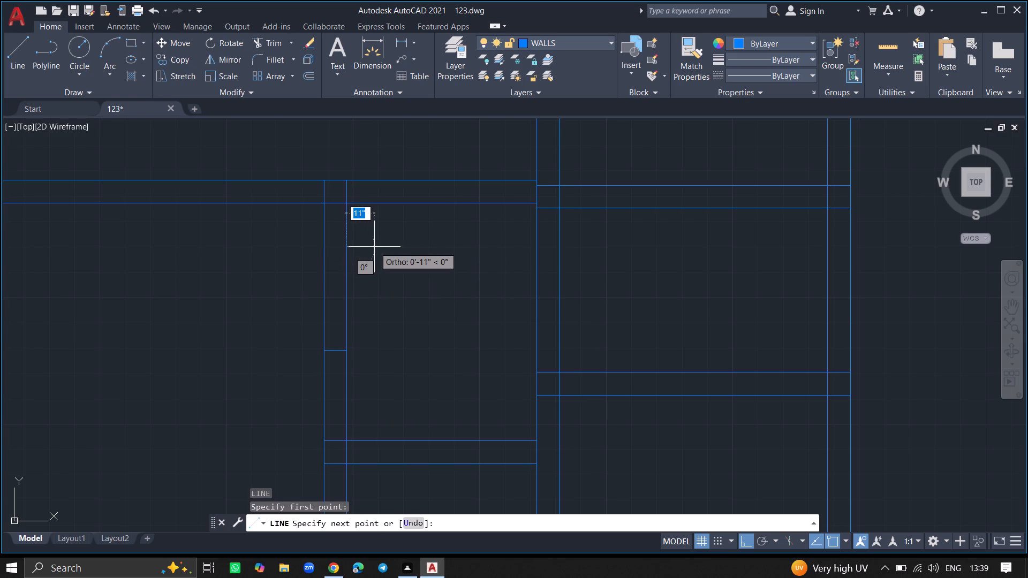
{"action": "left_click", "coordinate": [380, 246]}
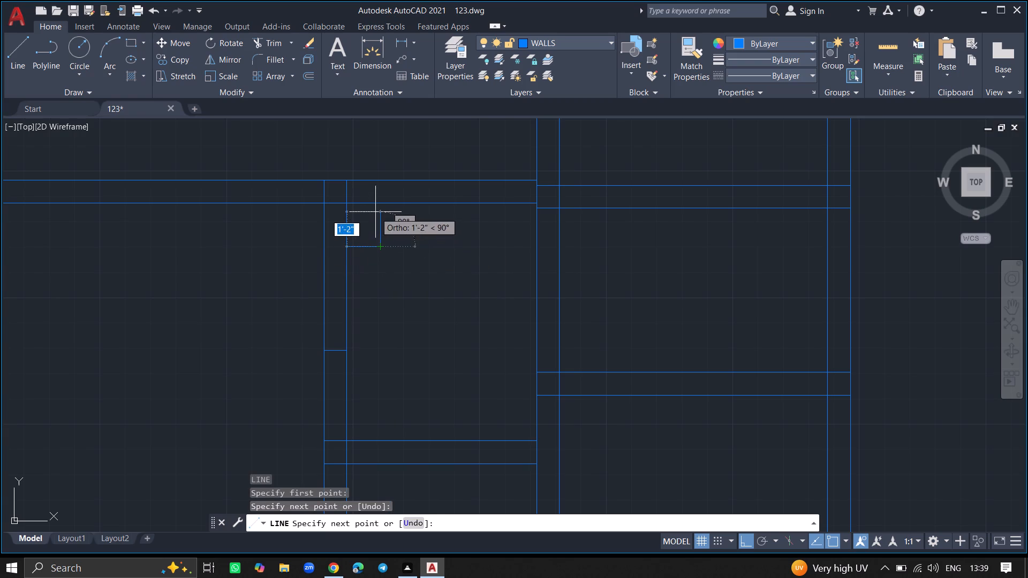
{"action": "left_click", "coordinate": [379, 204]}
{"action": "key", "text": "Return"}
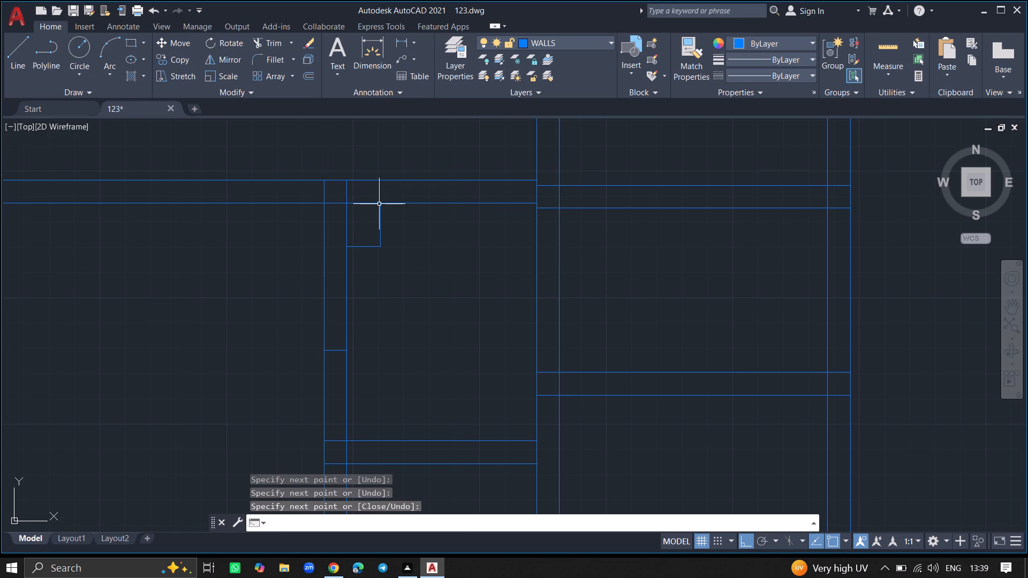
Offset the L's vertical line 9" to the east and its horizontal line 9" to the south.
{"action": "type", "text": "OFFSET"}
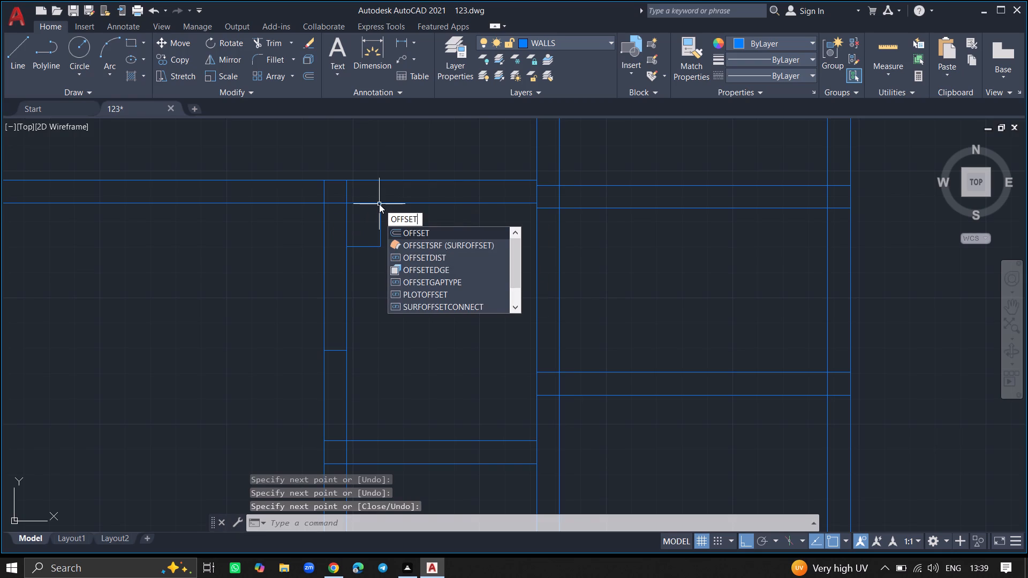
{"action": "key", "text": "Return"}
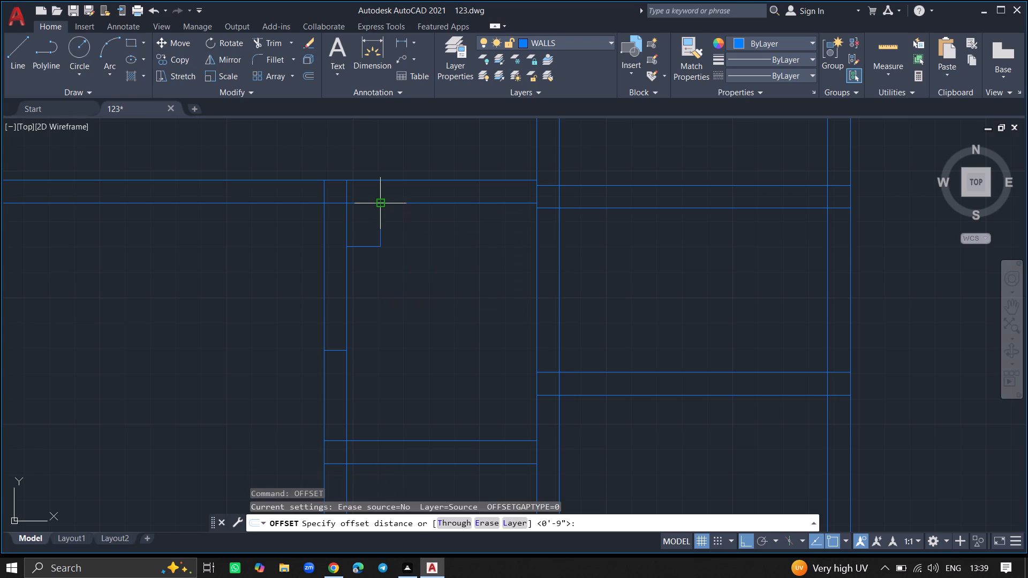
{"action": "key", "text": "Return"}
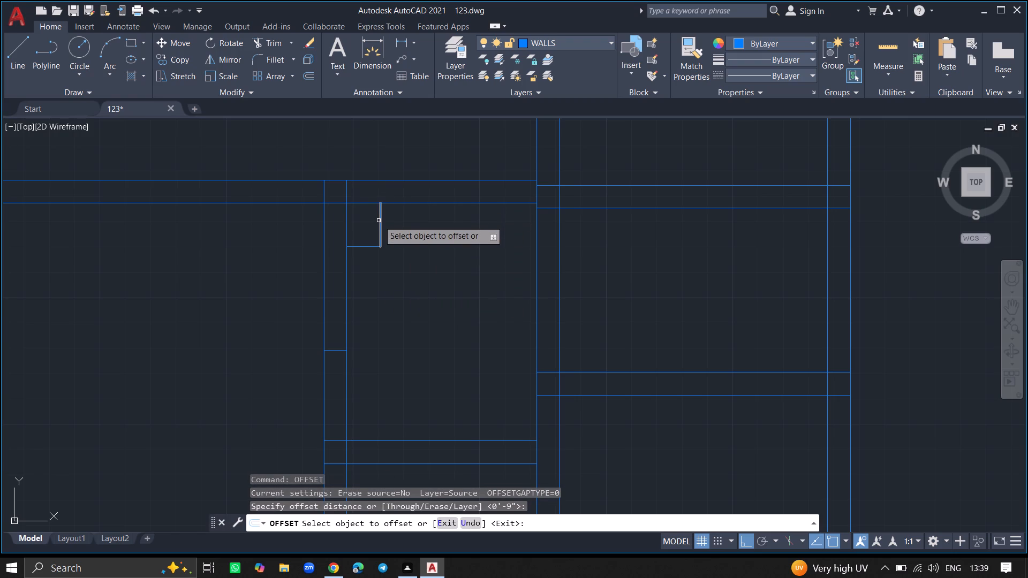
{"action": "left_click", "coordinate": [379, 220]}
{"action": "left_click", "coordinate": [405, 227]}
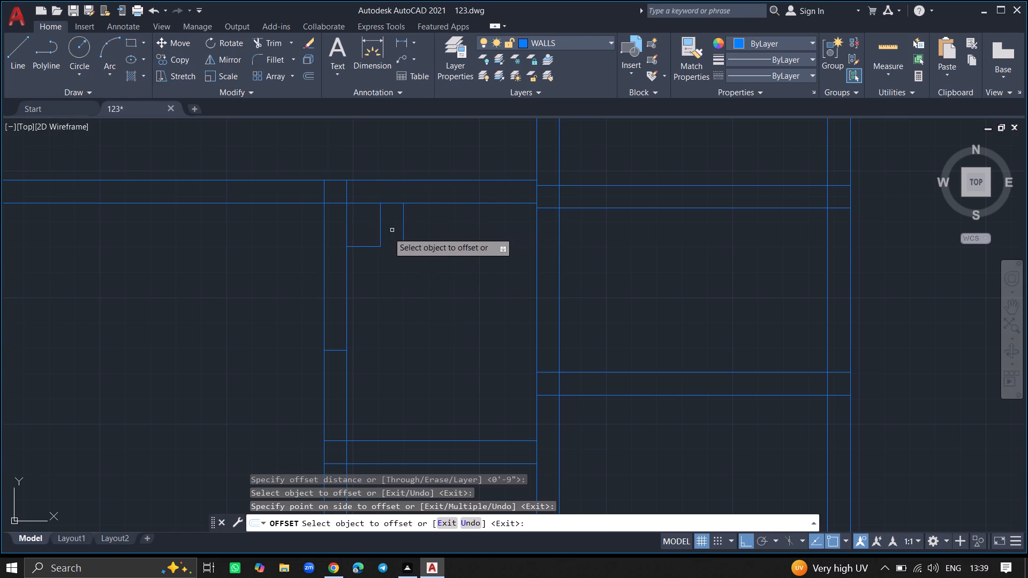
{"action": "left_click_drag", "start_coordinate": [363, 246], "coordinate": [363, 257]}
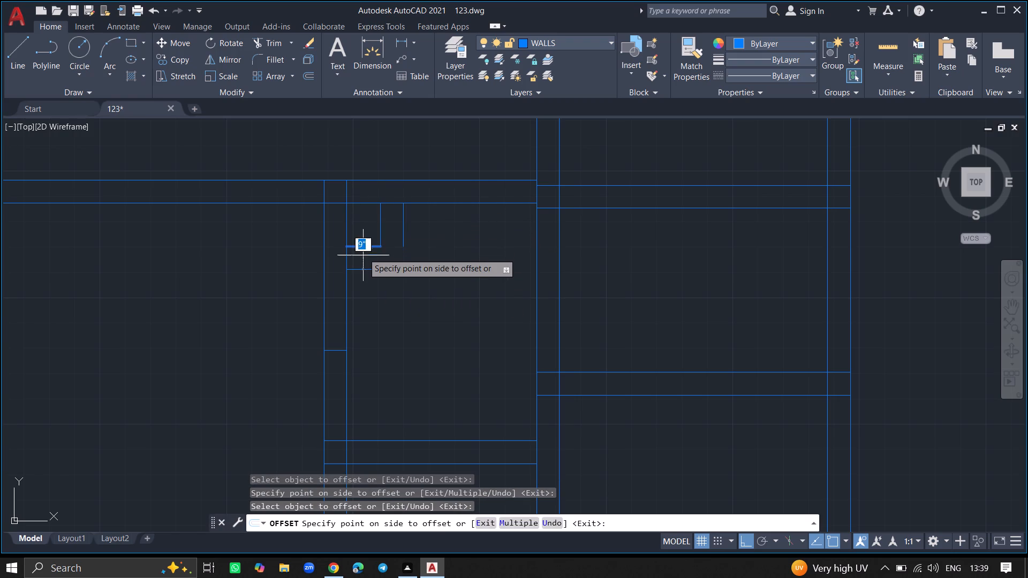
{"action": "left_click_drag", "start_coordinate": [363, 257], "coordinate": [363, 263]}
{"action": "left_click", "coordinate": [363, 263]}
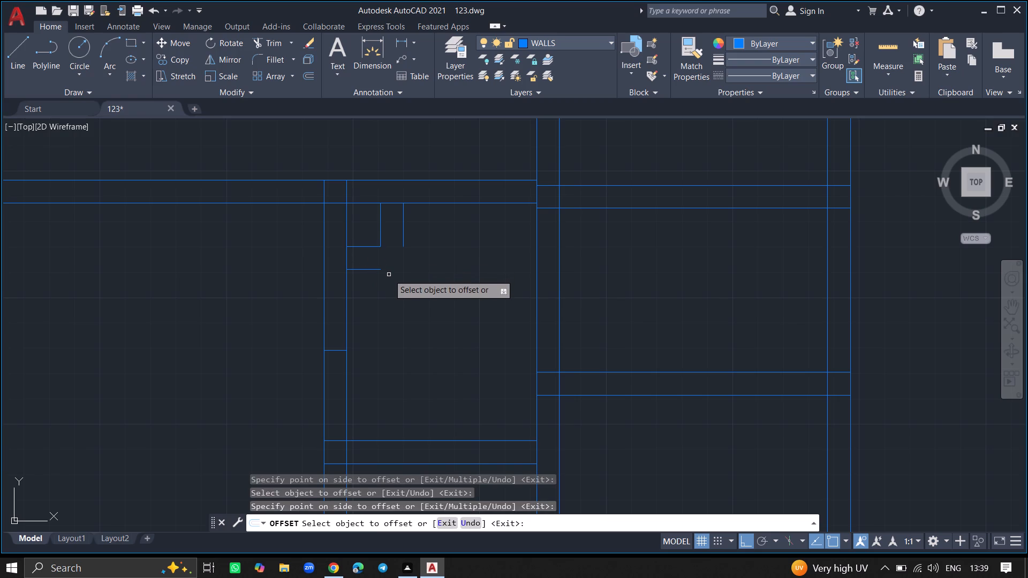
{"action": "key", "text": "Return"}
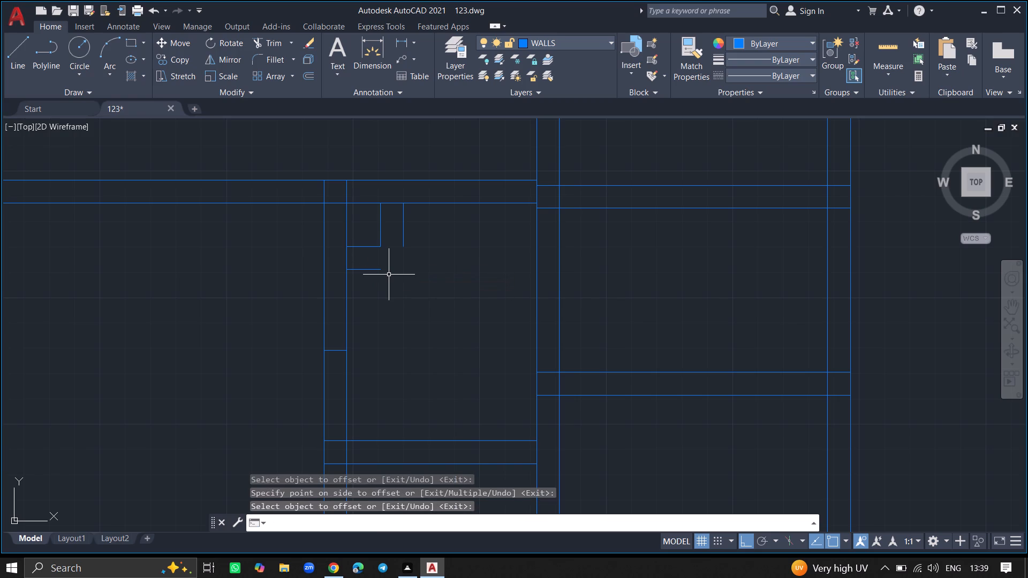
Join the two offset lines at their outer corner with a 9" horizontal line and a vertical line up to the east offset line.
{"action": "key", "text": "l"}
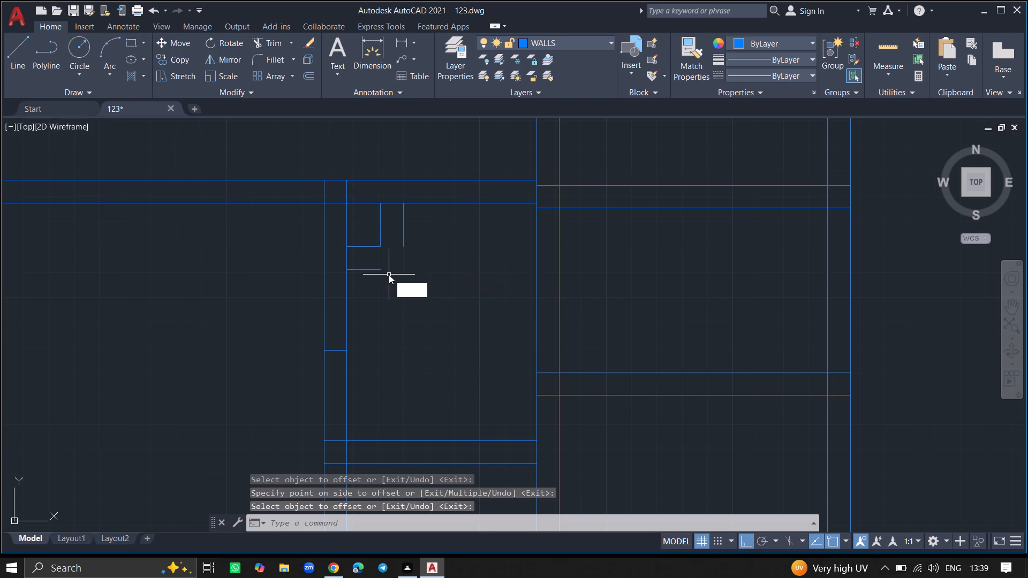
{"action": "key", "text": "Return"}
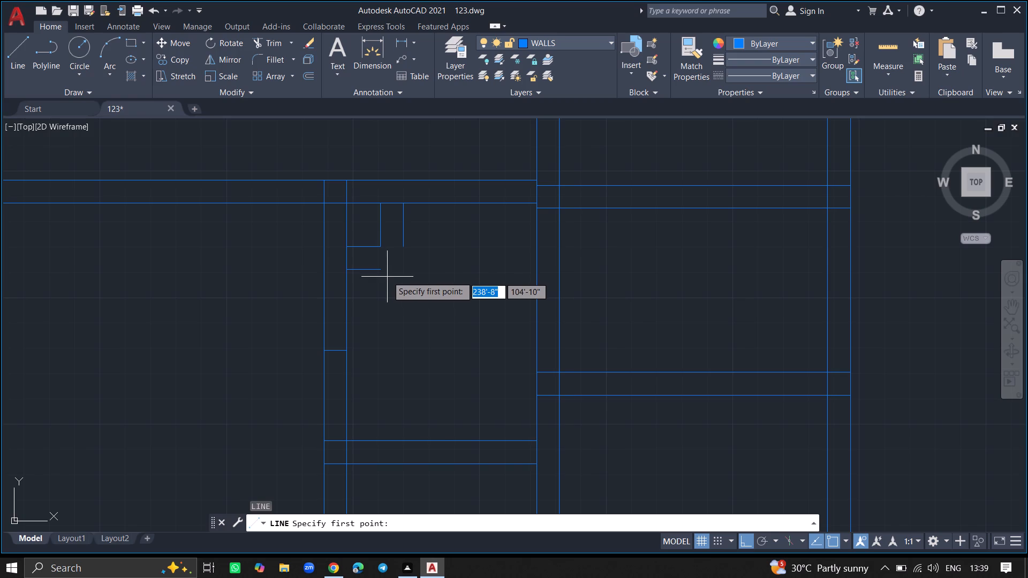
{"action": "left_click", "coordinate": [380, 270]}
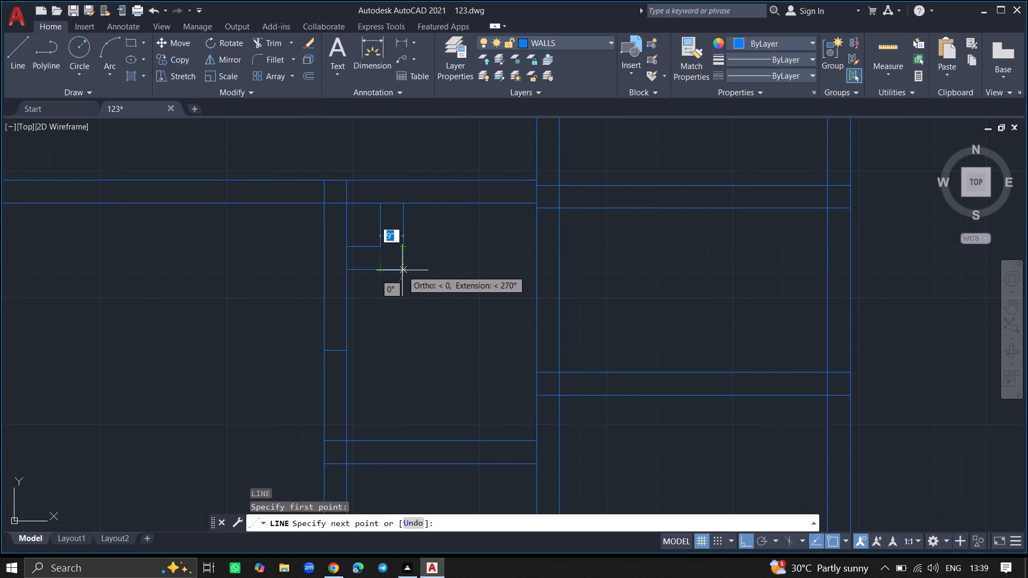
{"action": "left_click", "coordinate": [403, 270]}
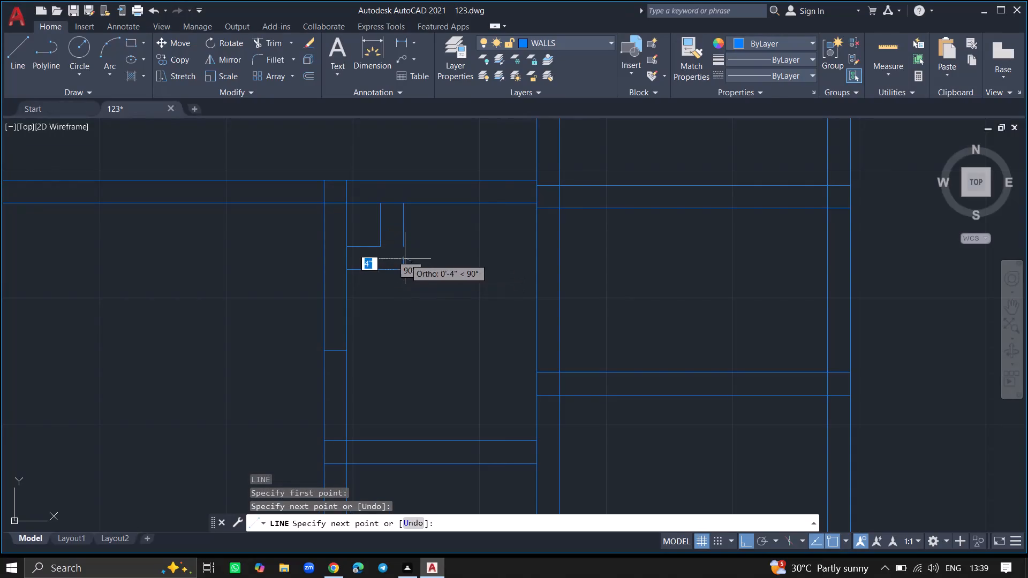
{"action": "left_click", "coordinate": [406, 246]}
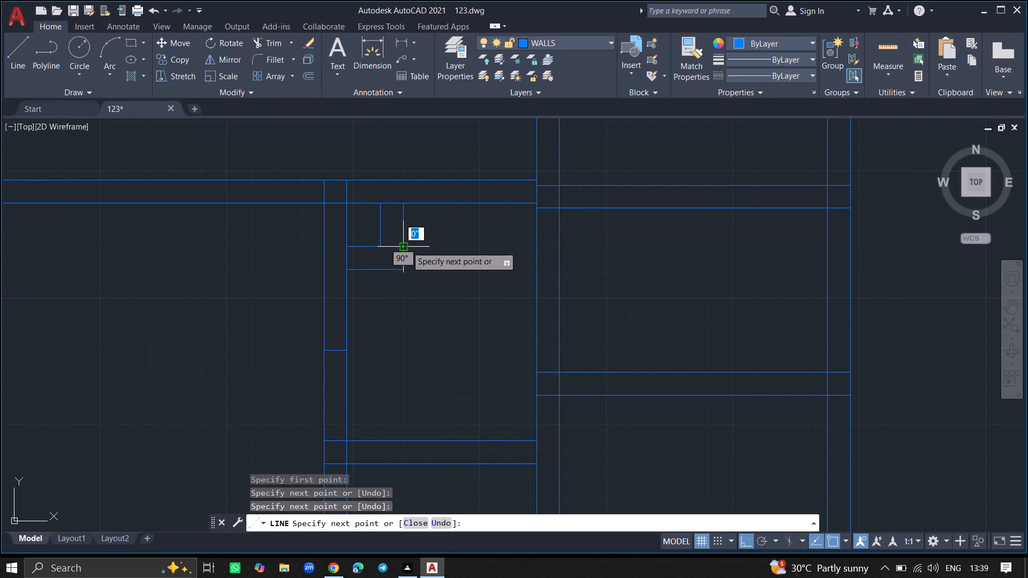
{"action": "key", "text": "Return"}
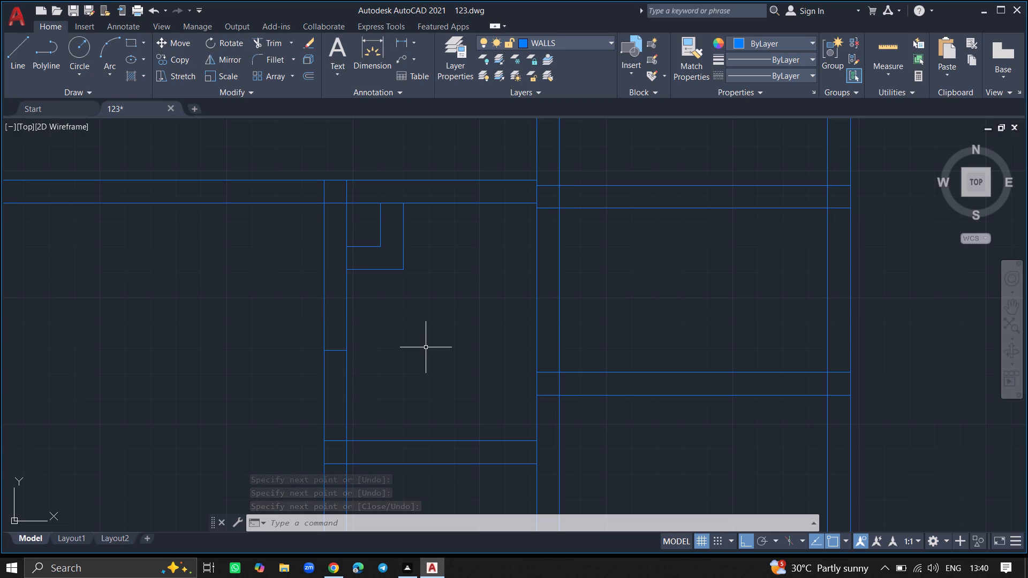
Extend both horizontal lines of the corner jog west to the outer line of the small room's west wall.
{"action": "key", "text": "e"}
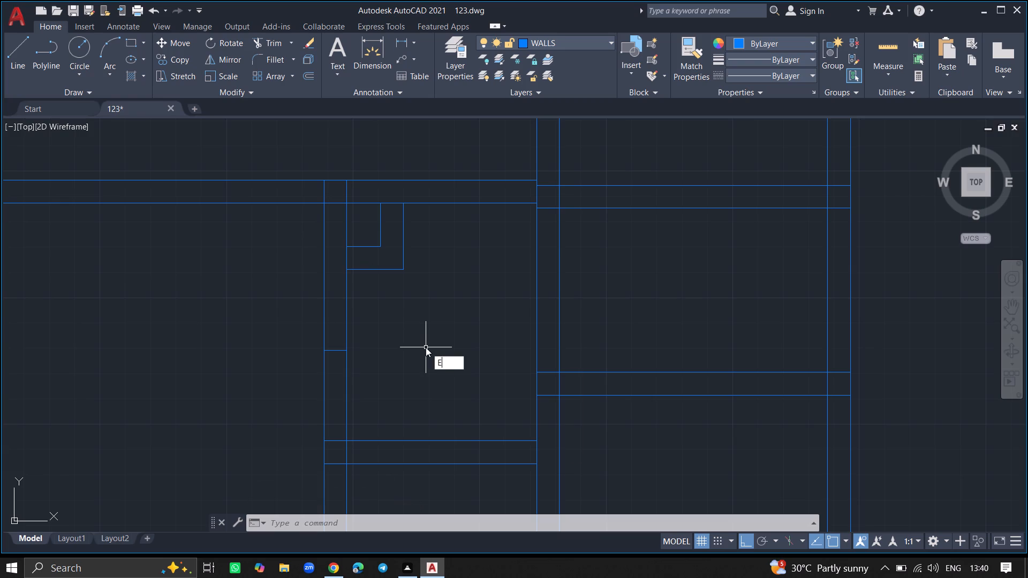
{"action": "key", "text": "x"}
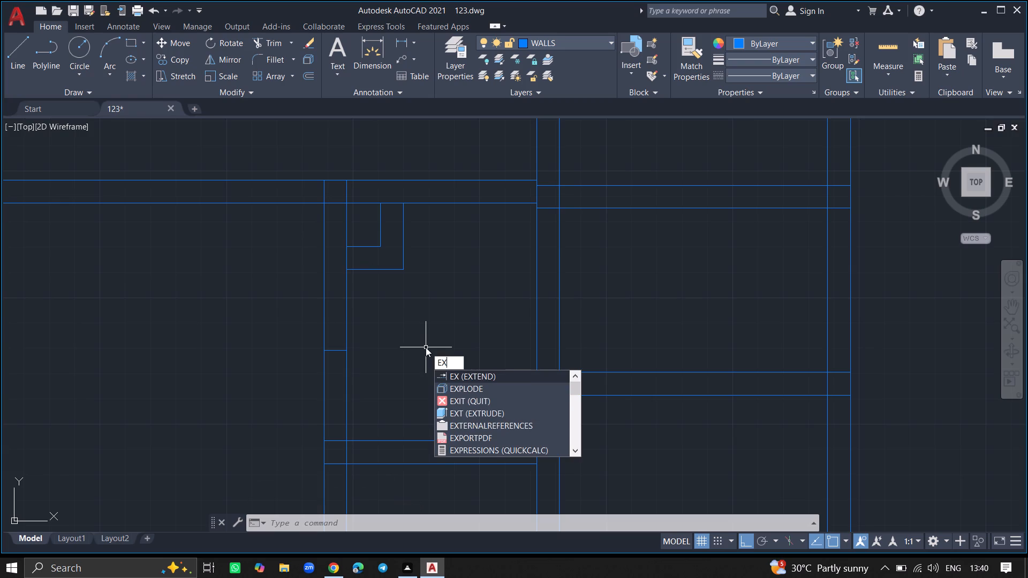
{"action": "key", "text": "Return"}
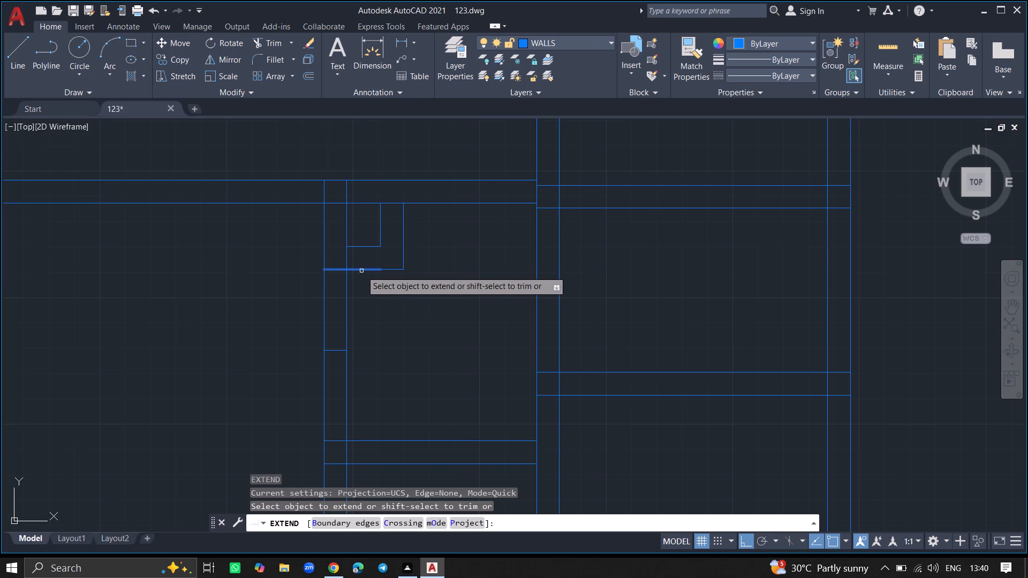
{"action": "left_click", "coordinate": [357, 270]}
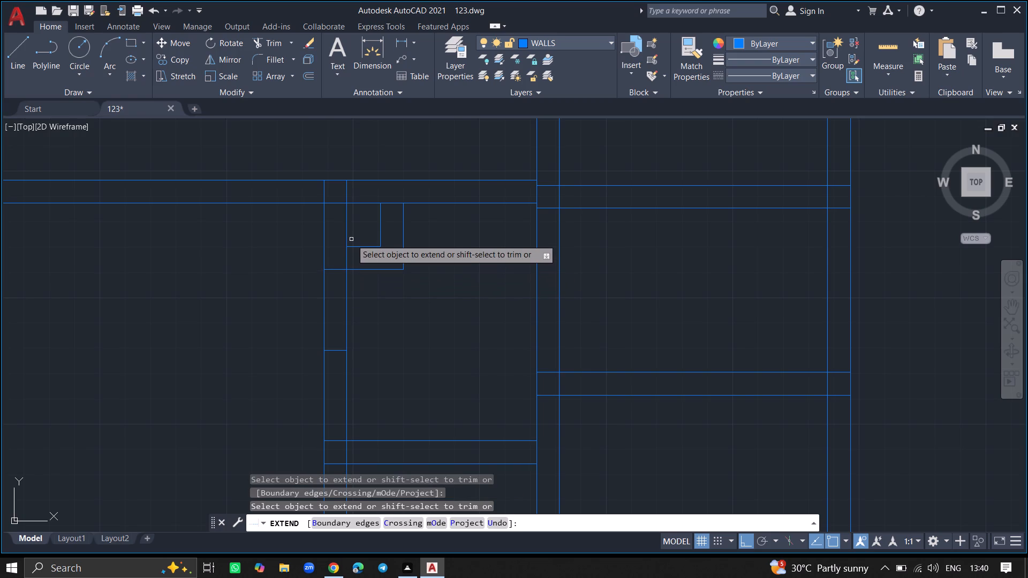
{"action": "left_click", "coordinate": [351, 248]}
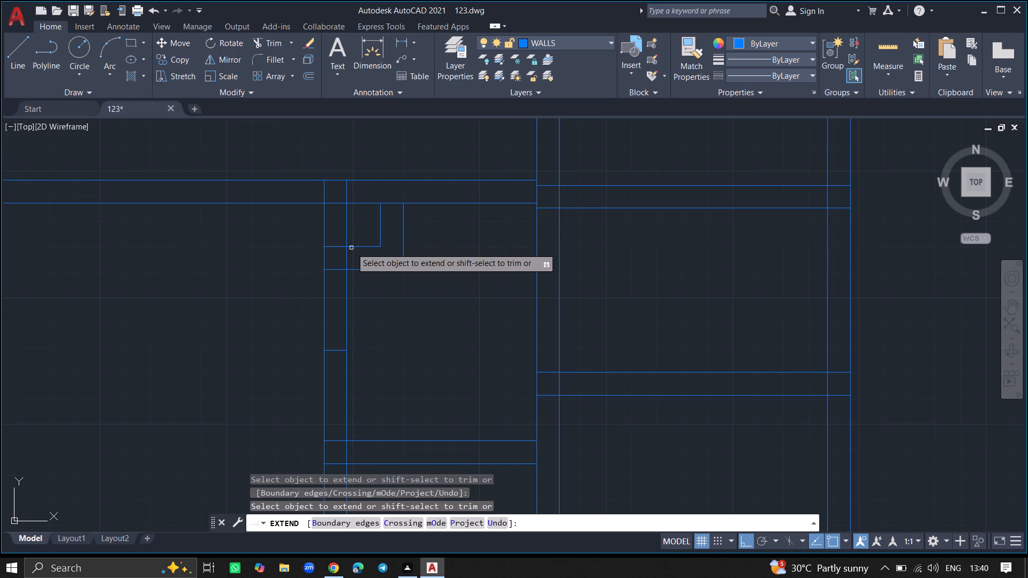
{"action": "key", "text": "Return"}
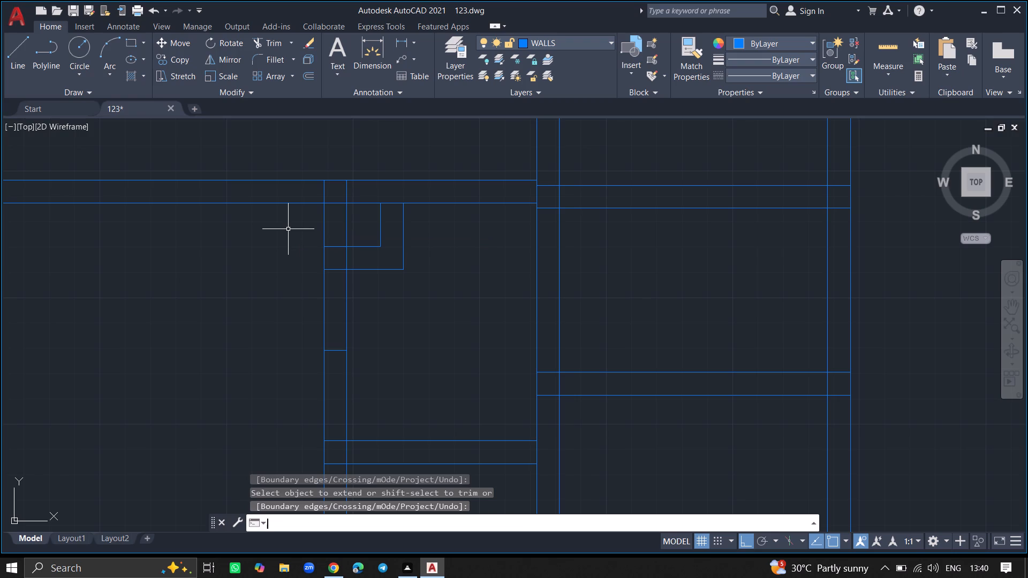
Trim both lines of the west wall north of the corner jog, including their ends inside the larger room's south wall.
{"action": "type", "text": "TR"}
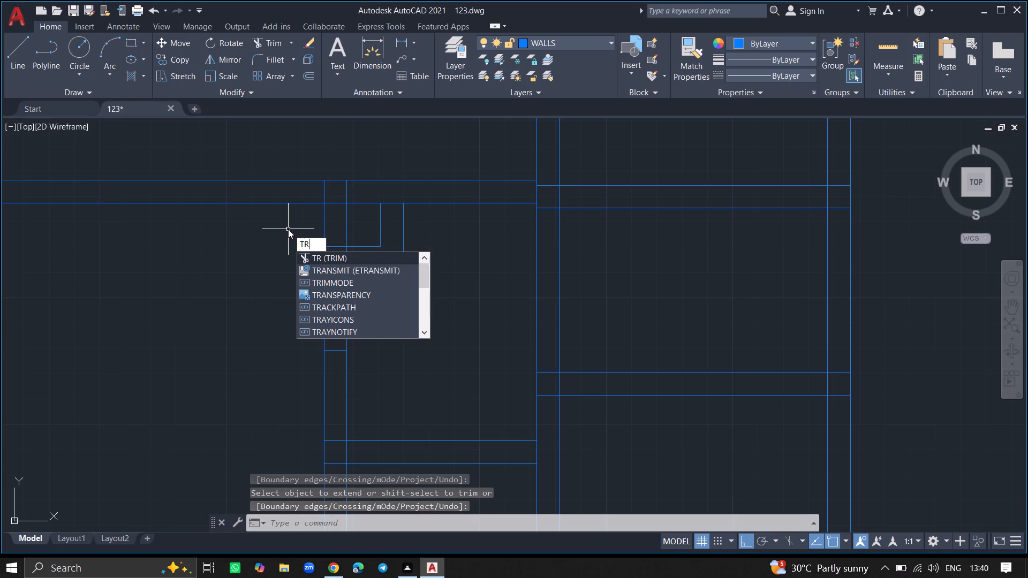
{"action": "left_click", "coordinate": [314, 256]}
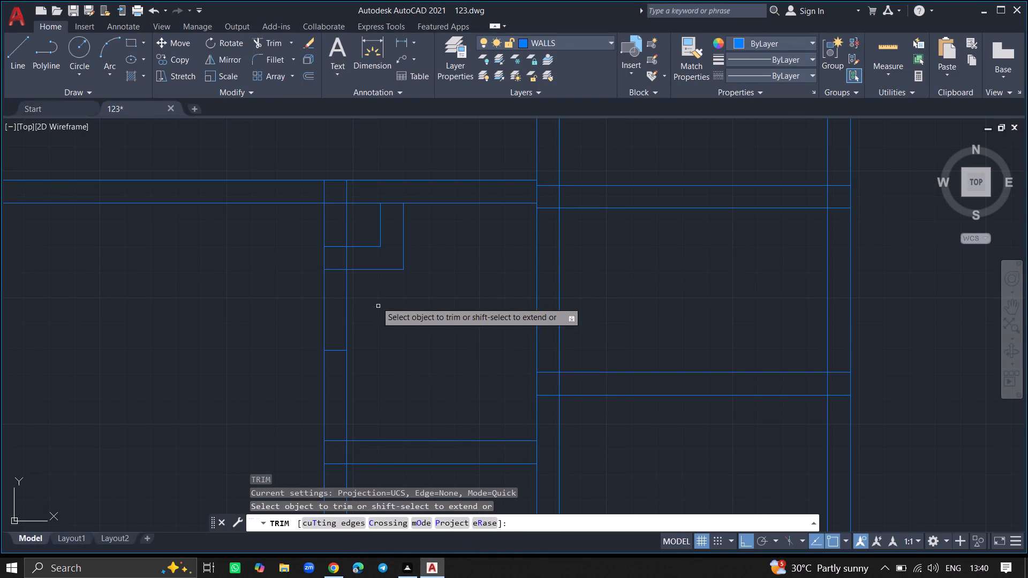
{"action": "left_click", "coordinate": [346, 228]}
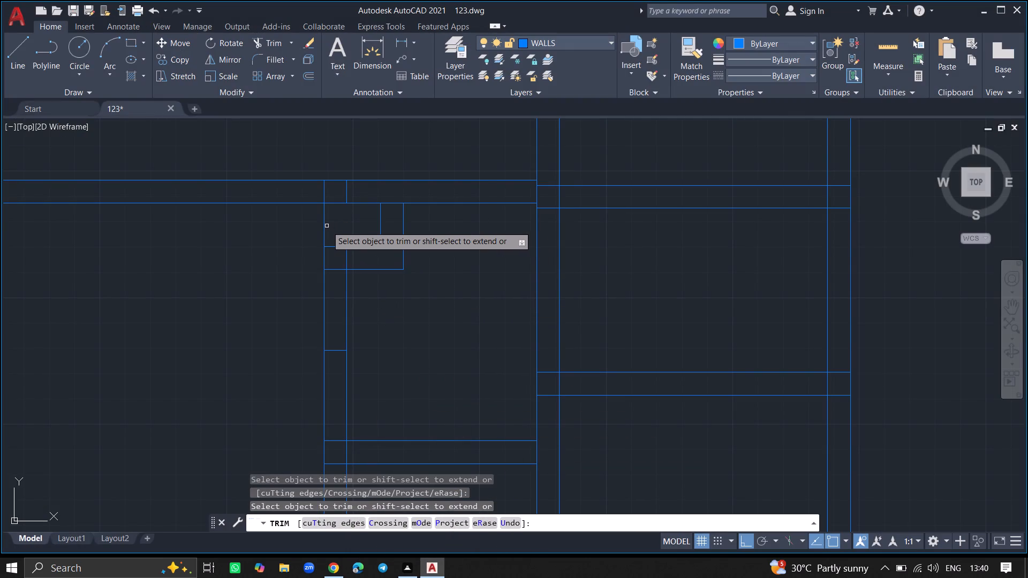
{"action": "left_click", "coordinate": [322, 226]}
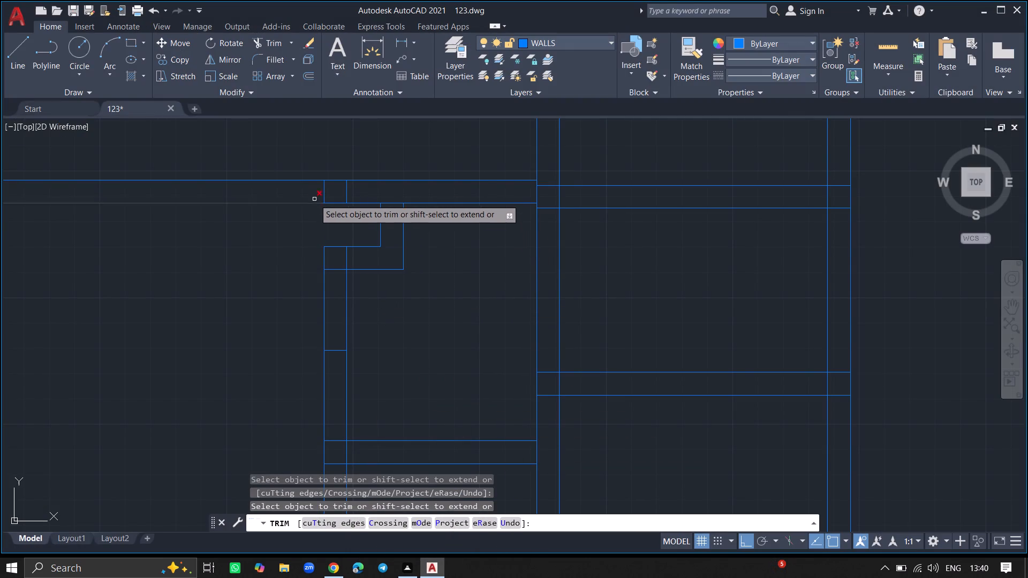
{"action": "left_click", "coordinate": [323, 189]}
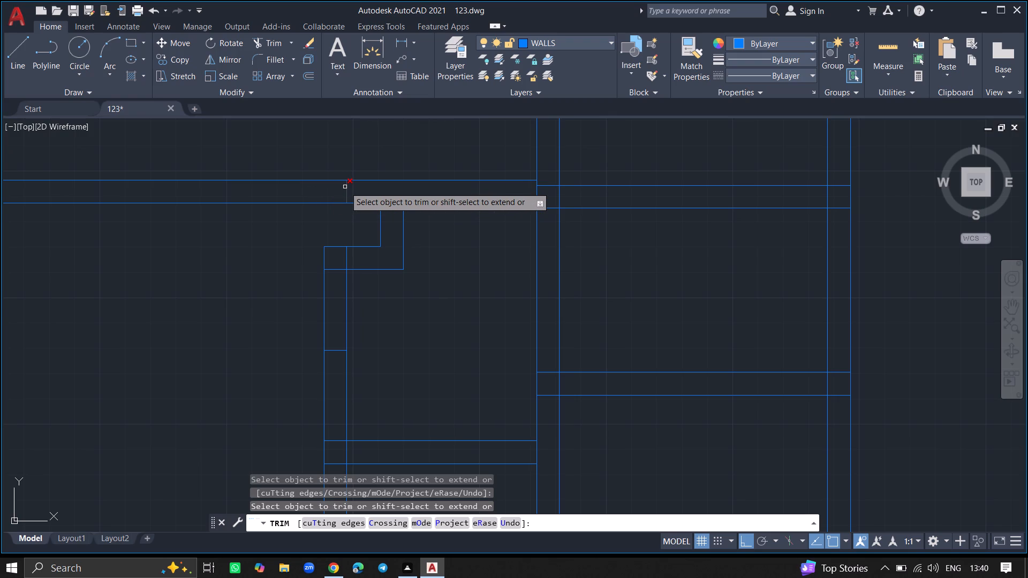
{"action": "left_click", "coordinate": [345, 187]}
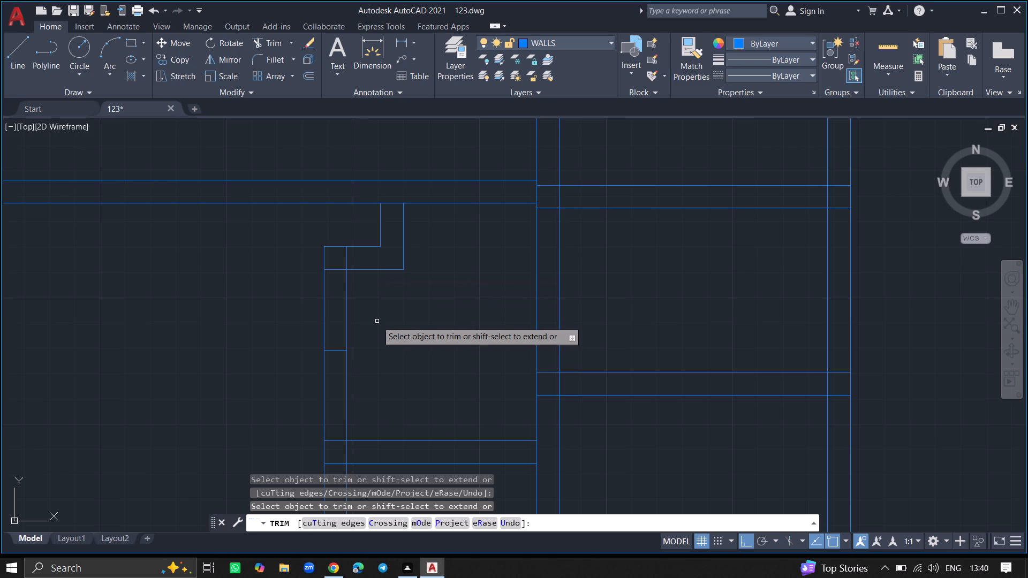
Trim both west wall lines between the corner jog and the capped wall end, plus the leftover segment inside the jog.
{"action": "left_click", "coordinate": [345, 310]}
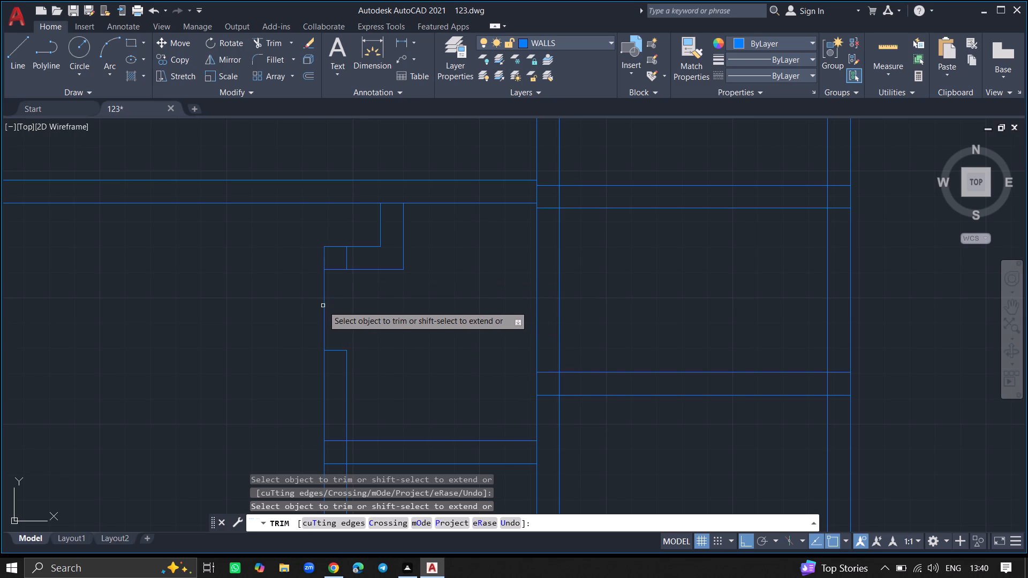
{"action": "left_click", "coordinate": [324, 306]}
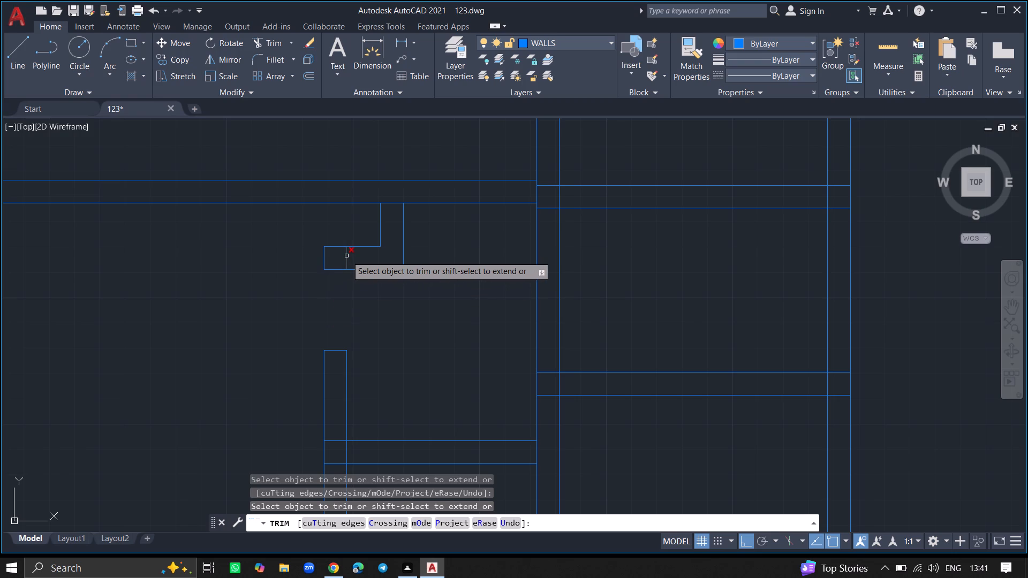
{"action": "left_click", "coordinate": [346, 256]}
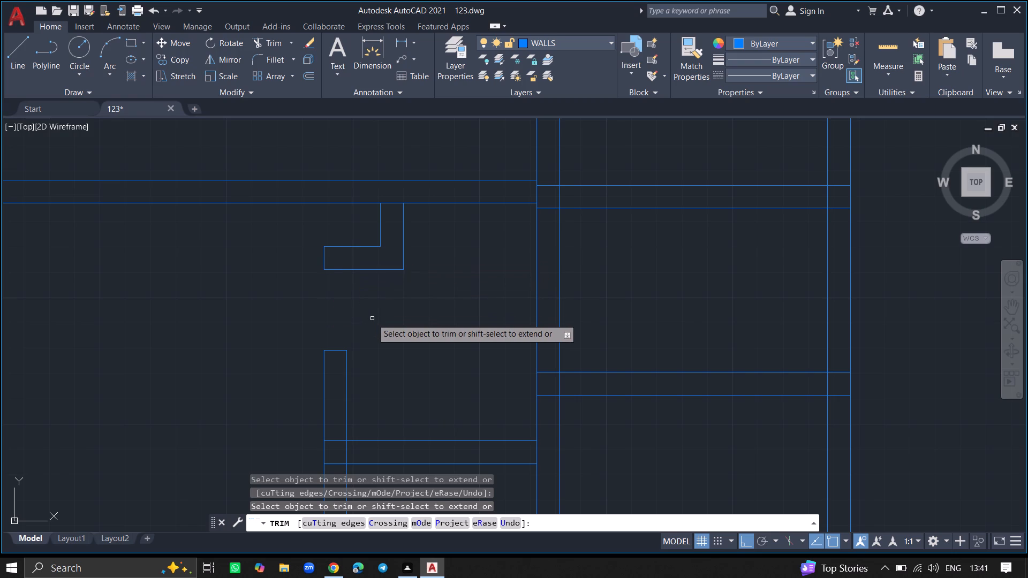
{"action": "scroll", "coordinate": [372, 318], "scroll_direction": "down", "scroll_amount": 4, "text": "ctrl"}
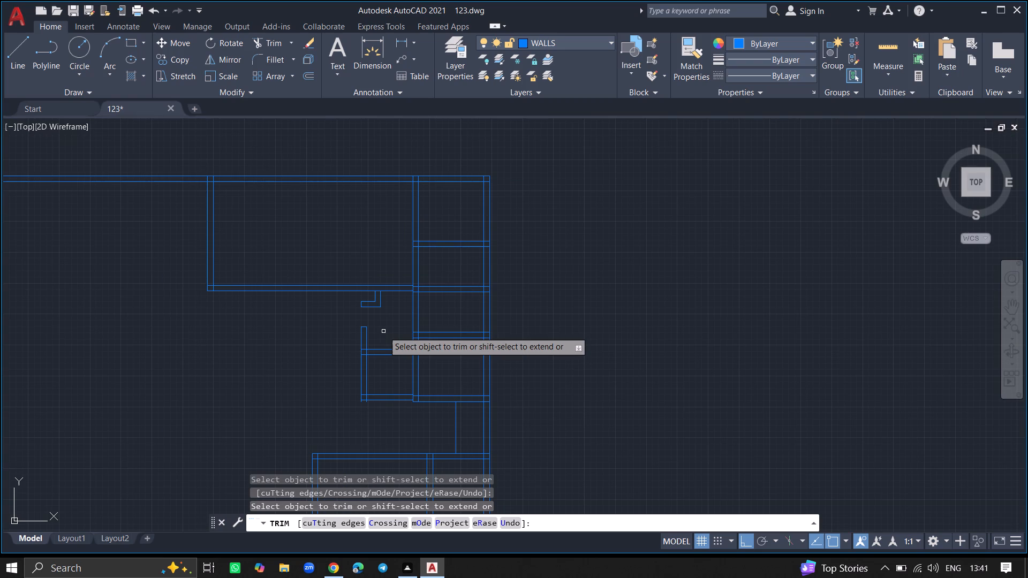
{"action": "key", "text": "Return"}
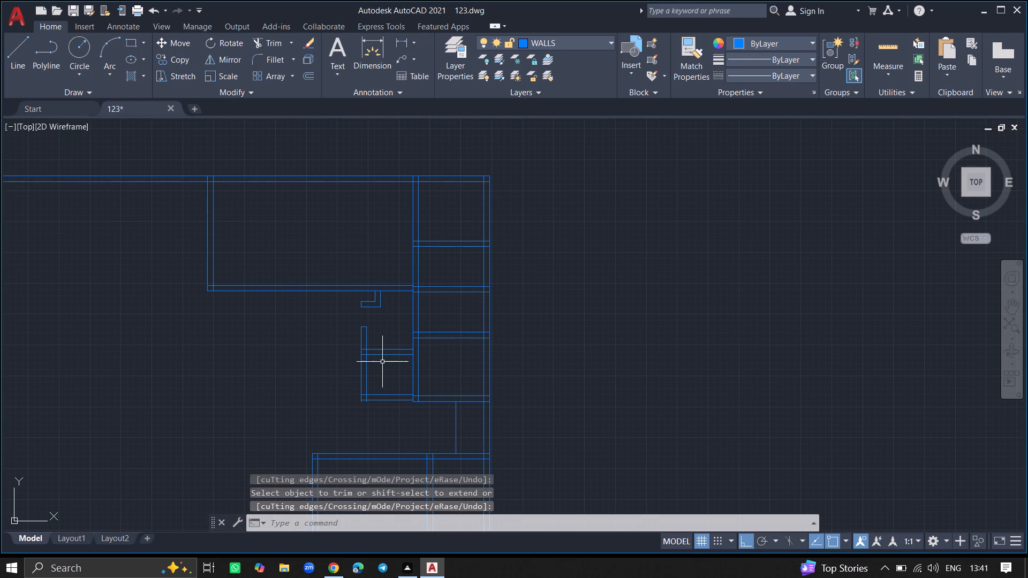
Draw a diagonal line across the small room south of the partition, from its inner northwest corner to its southeast corner.
{"action": "scroll", "coordinate": [382, 362], "scroll_direction": "up", "scroll_amount": 3, "text": "ctrl"}
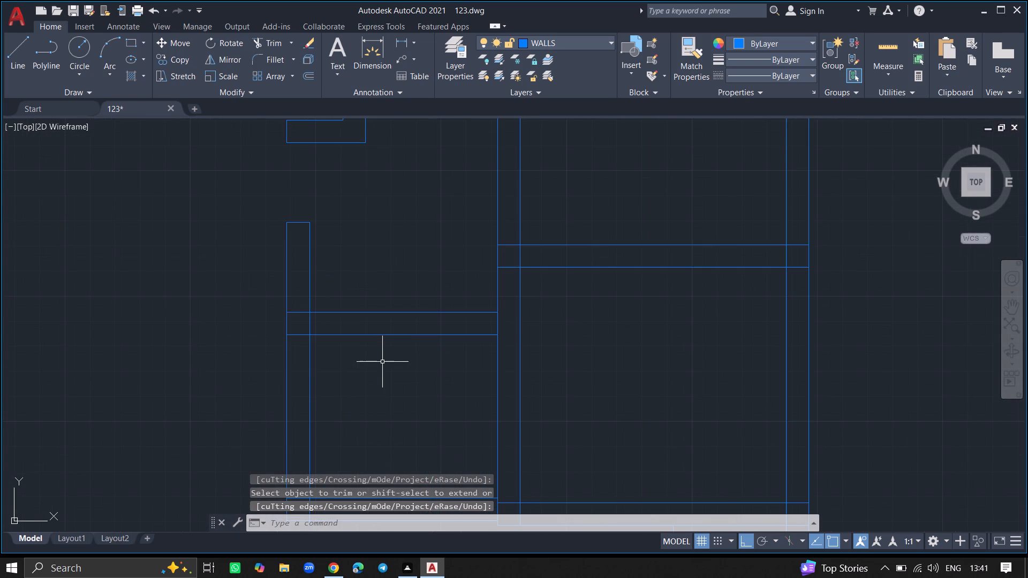
{"action": "key", "text": "l"}
{"action": "key", "text": "Return"}
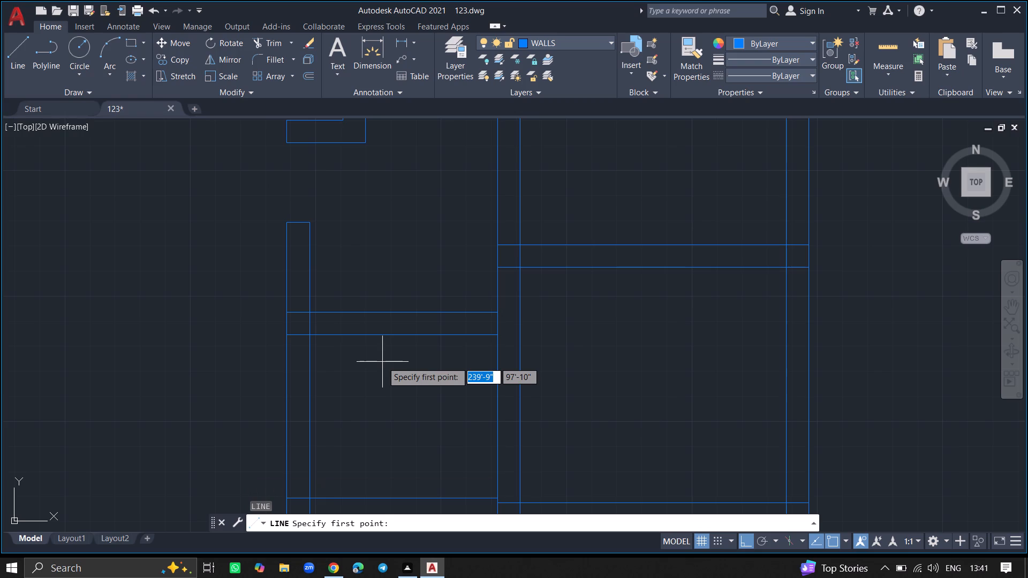
{"action": "left_click", "coordinate": [313, 338]}
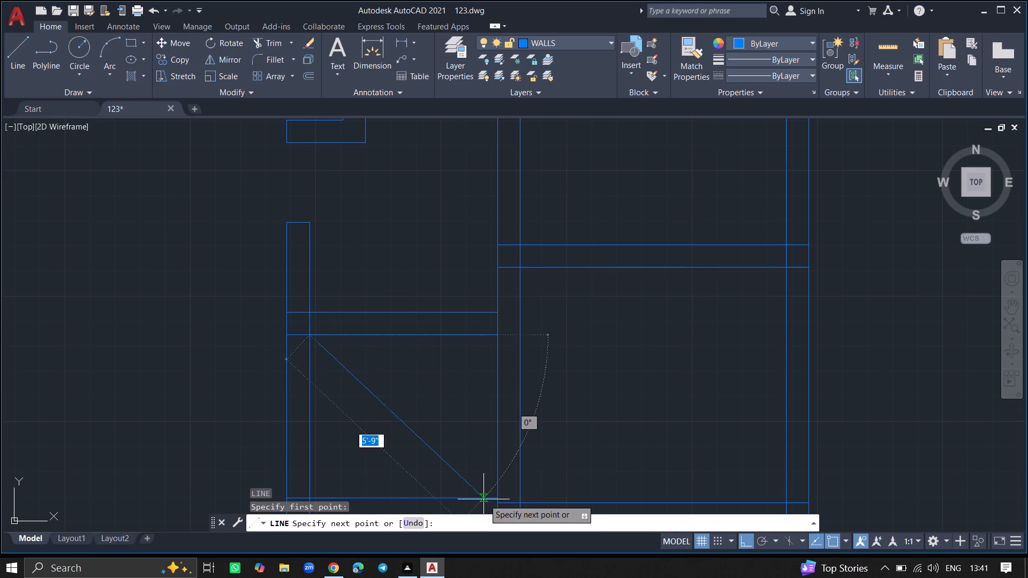
{"action": "left_click", "coordinate": [495, 499]}
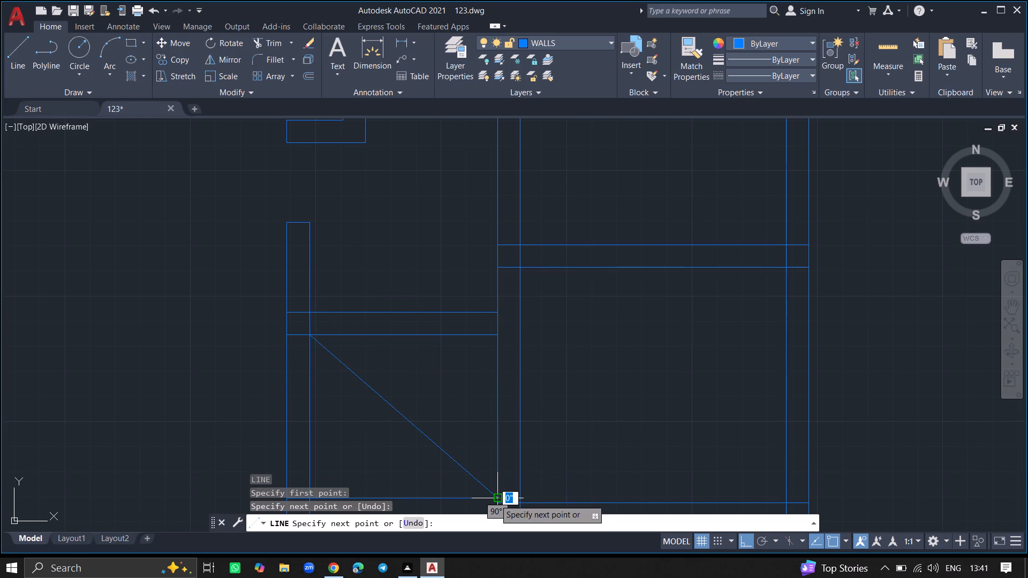
{"action": "left_click", "coordinate": [495, 499]}
{"action": "key", "text": "Return"}
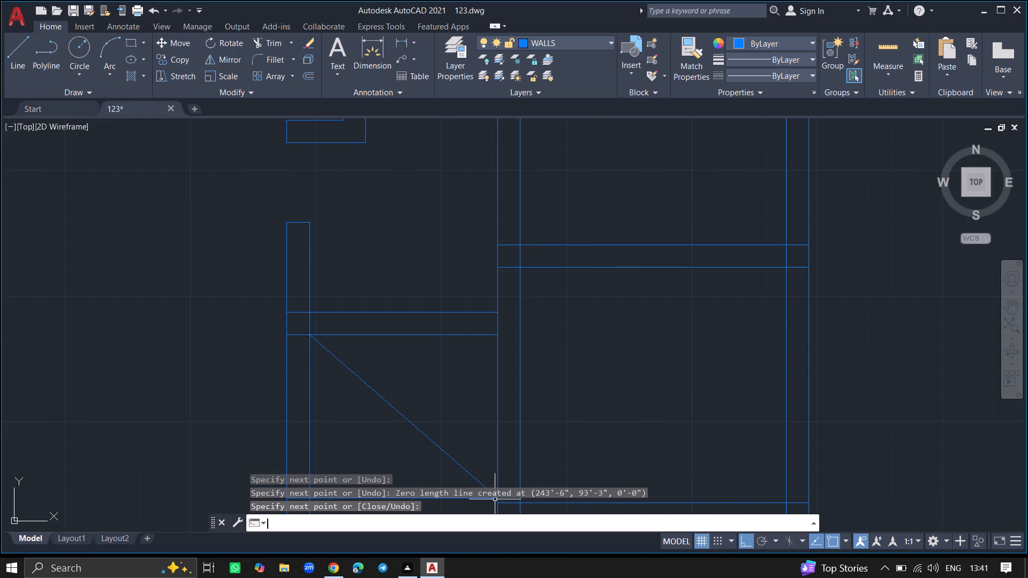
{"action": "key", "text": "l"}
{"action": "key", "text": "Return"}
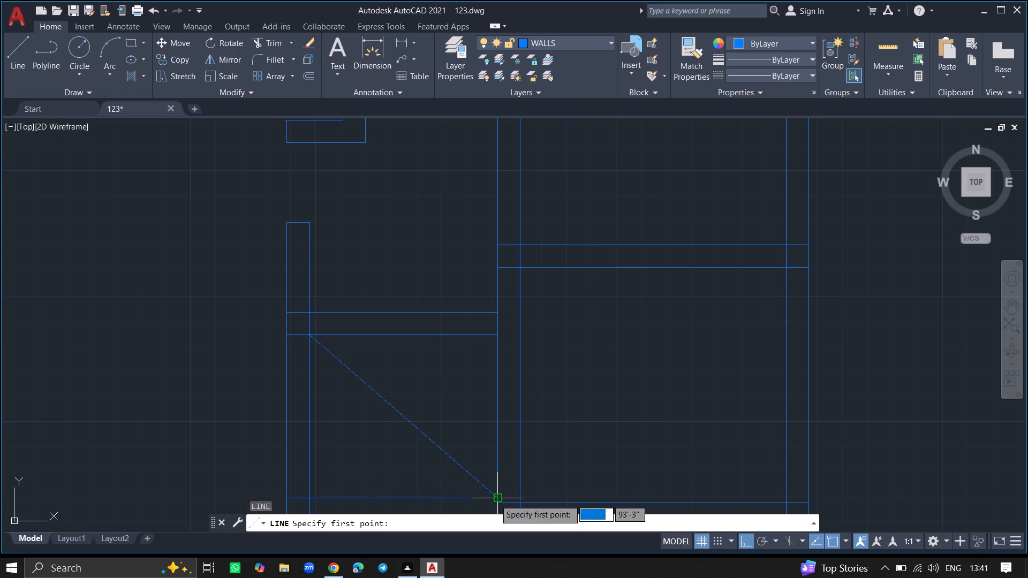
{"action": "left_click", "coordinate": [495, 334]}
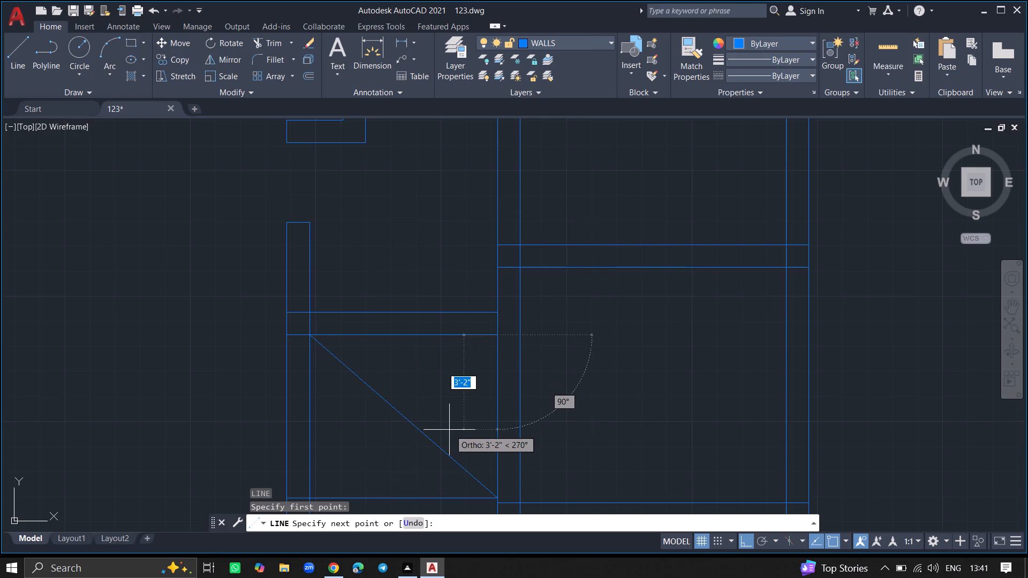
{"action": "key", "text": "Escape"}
With Ortho off, draw the crossing diagonal from the same room's inner northeast corner to its southwest corner.
{"action": "key", "text": "l"}
{"action": "key", "text": "Return"}
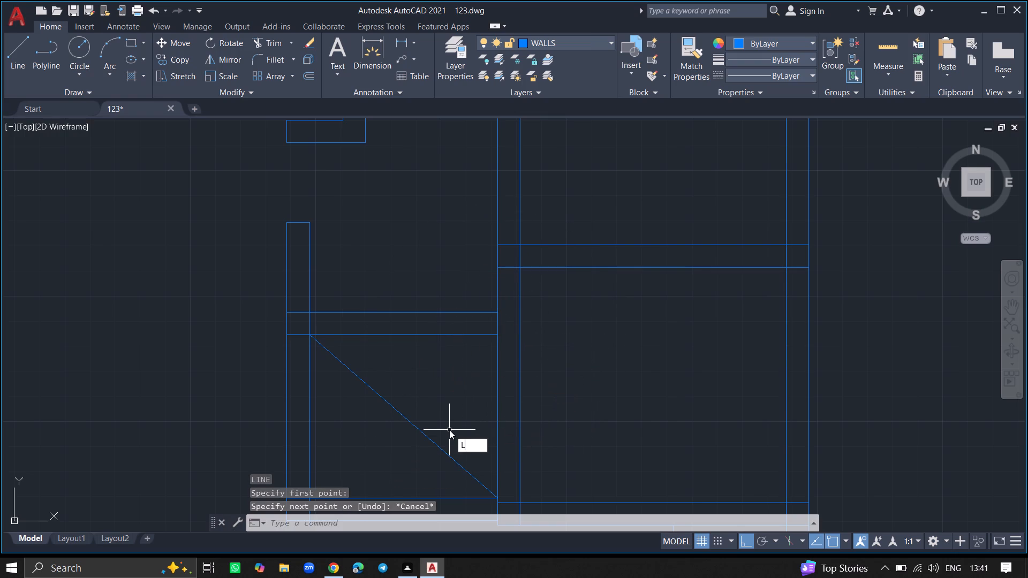
{"action": "left_click", "coordinate": [498, 334]}
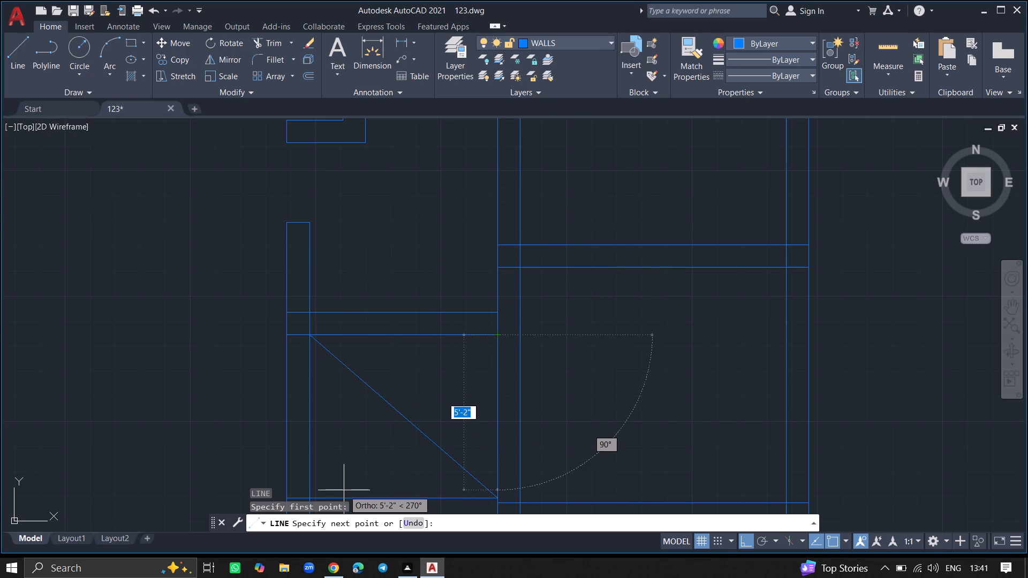
{"action": "key", "text": "F8"}
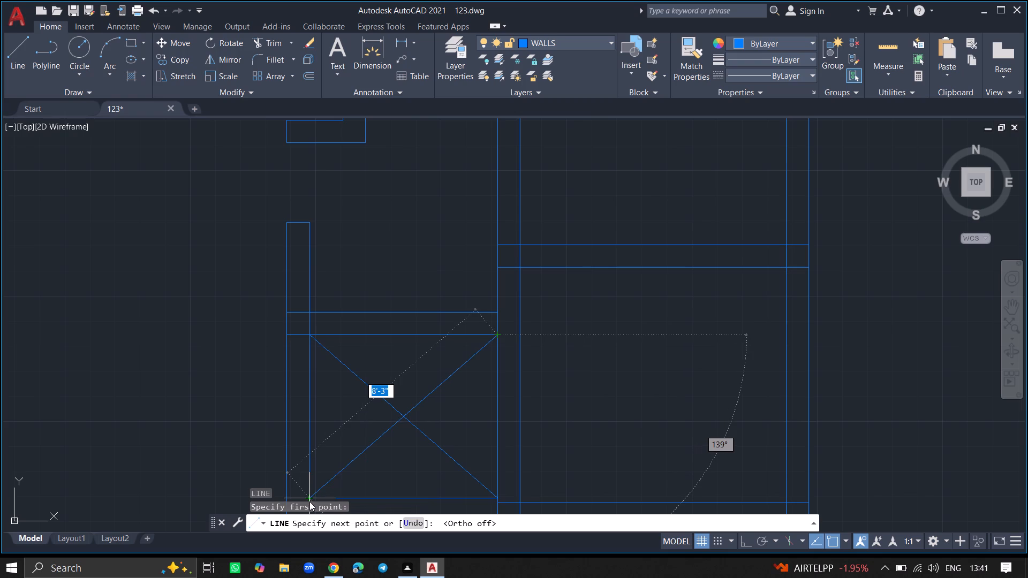
{"action": "left_click", "coordinate": [309, 501]}
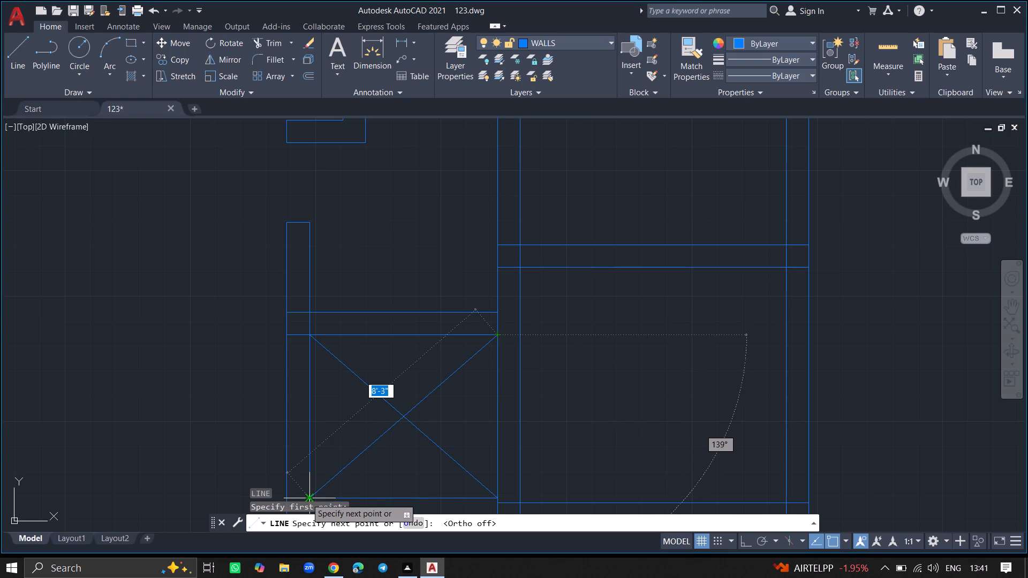
{"action": "left_click", "coordinate": [306, 498]}
{"action": "key", "text": "Return"}
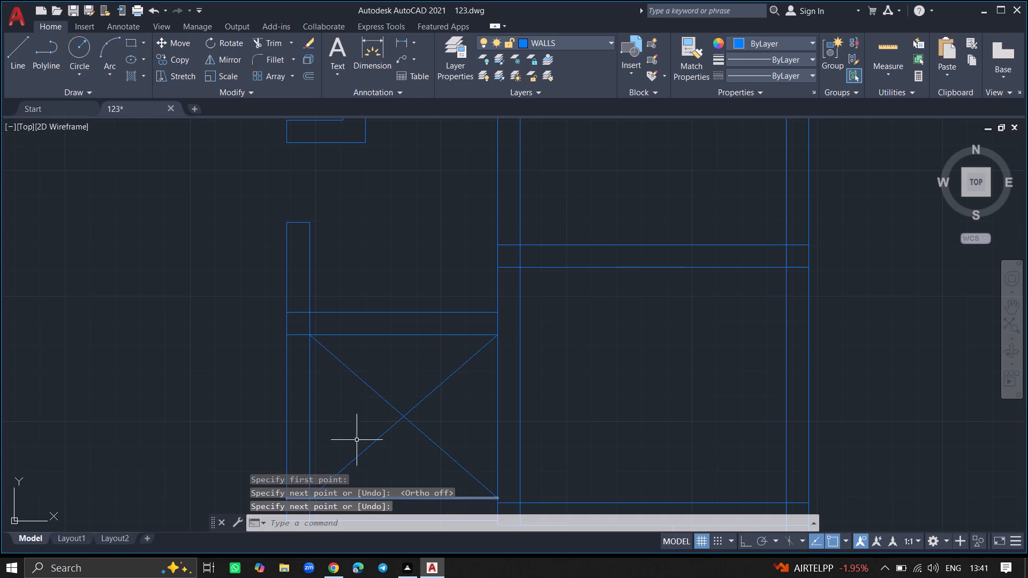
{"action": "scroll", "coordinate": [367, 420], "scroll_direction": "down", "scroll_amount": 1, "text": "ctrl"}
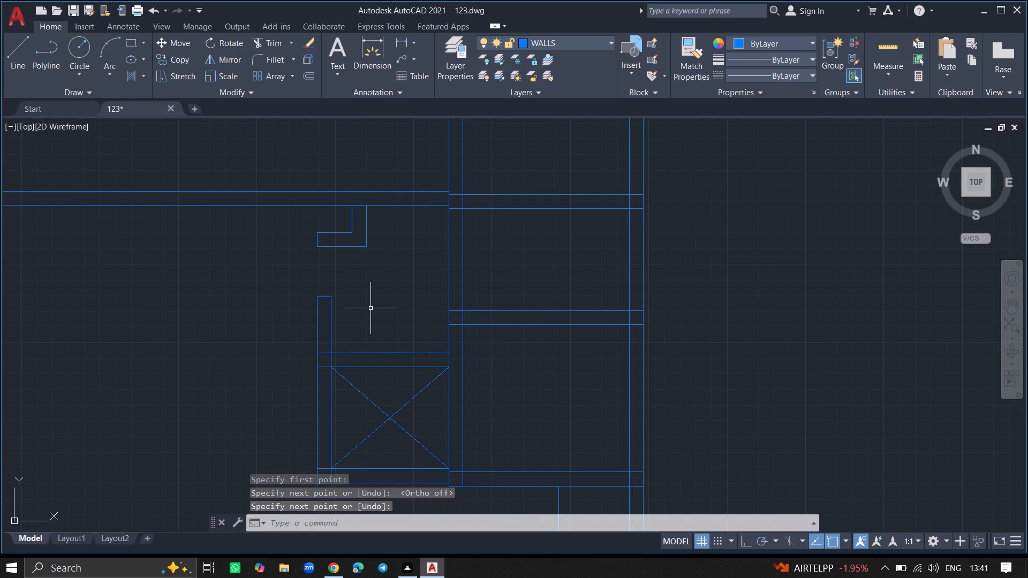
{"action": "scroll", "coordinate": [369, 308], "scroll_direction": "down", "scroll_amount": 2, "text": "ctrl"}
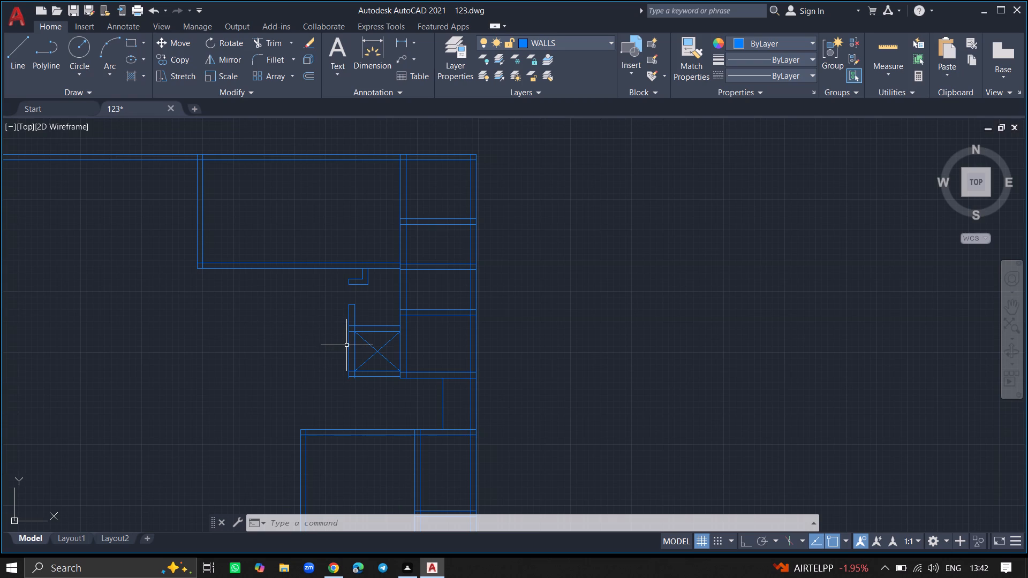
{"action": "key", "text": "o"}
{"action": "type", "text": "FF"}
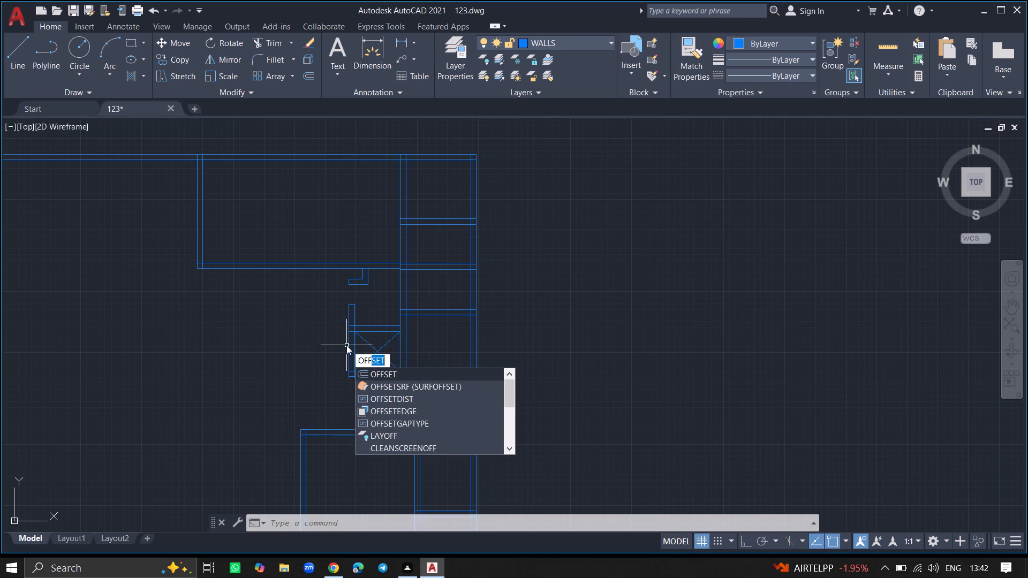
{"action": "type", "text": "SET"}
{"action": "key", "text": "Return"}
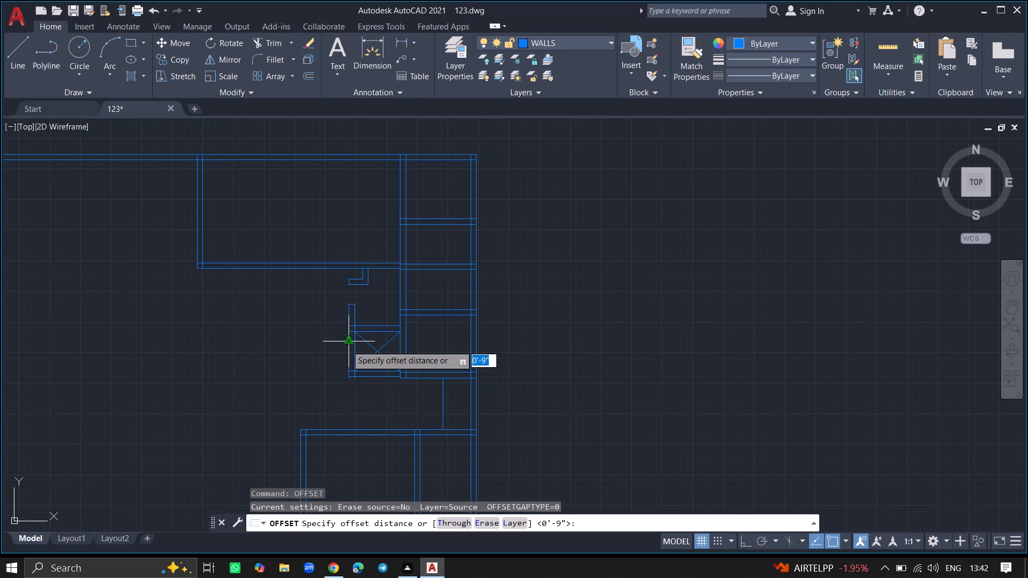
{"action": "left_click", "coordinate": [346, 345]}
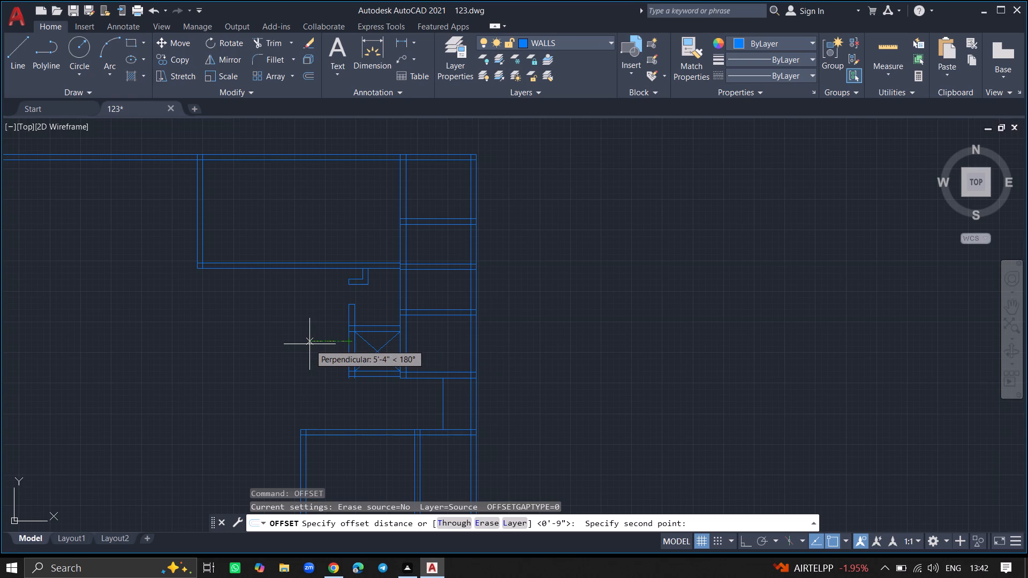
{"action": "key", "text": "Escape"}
Offset the outer line of the crossed room's west wall 20'4" to the west.
{"action": "type", "text": "OF"}
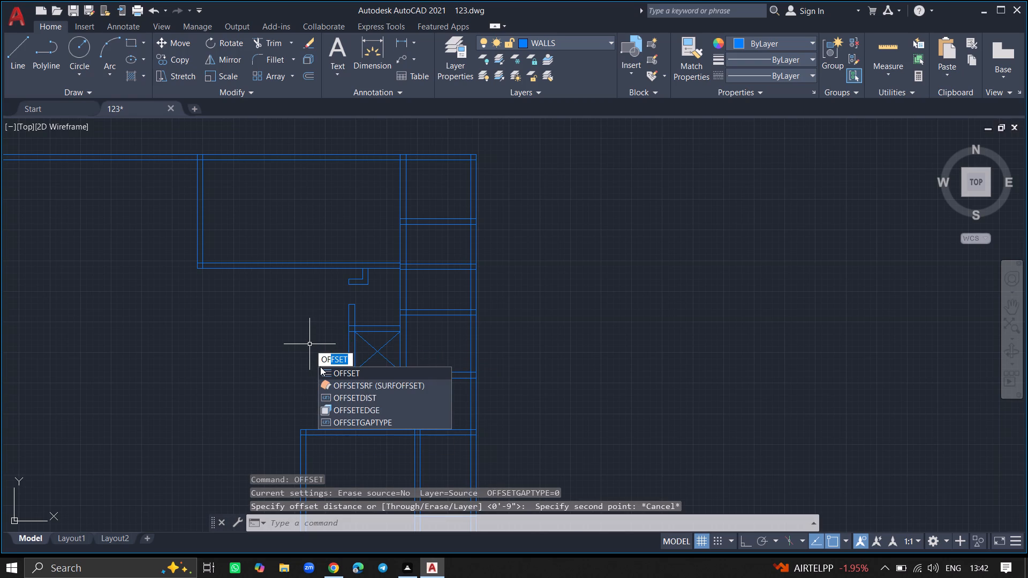
{"action": "left_click", "coordinate": [320, 368]}
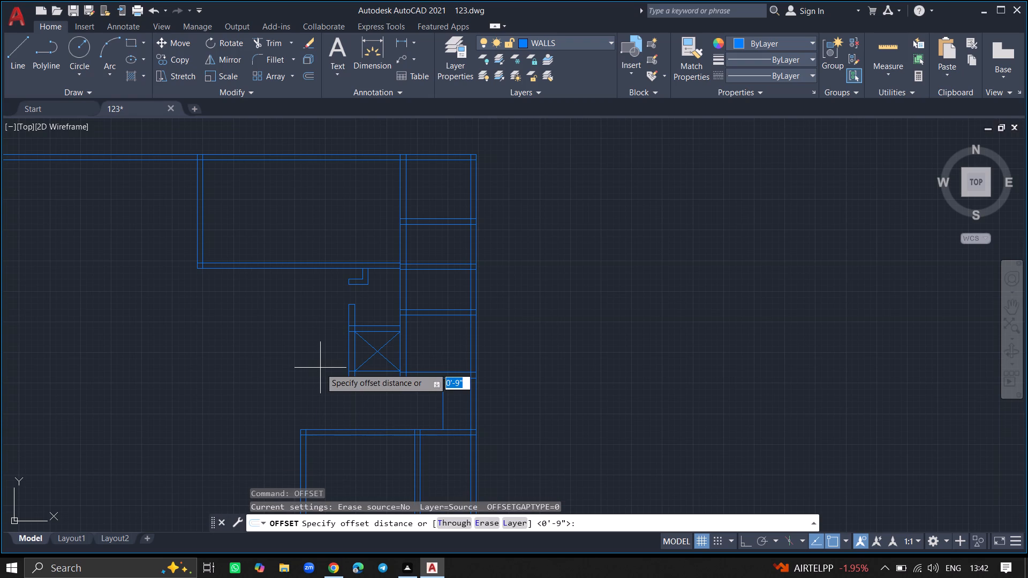
{"action": "key", "text": "2"}
{"action": "key", "text": "0"}
{"action": "type", "text": "'4"}
{"action": "key", "text": "shift+quotedbl"}
{"action": "key", "text": "Return"}
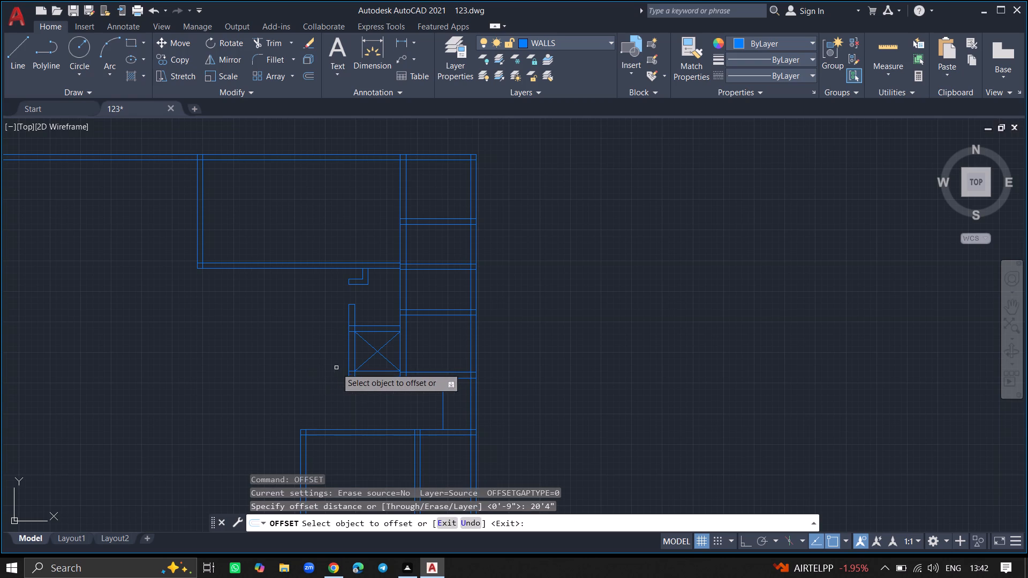
{"action": "left_click", "coordinate": [347, 355]}
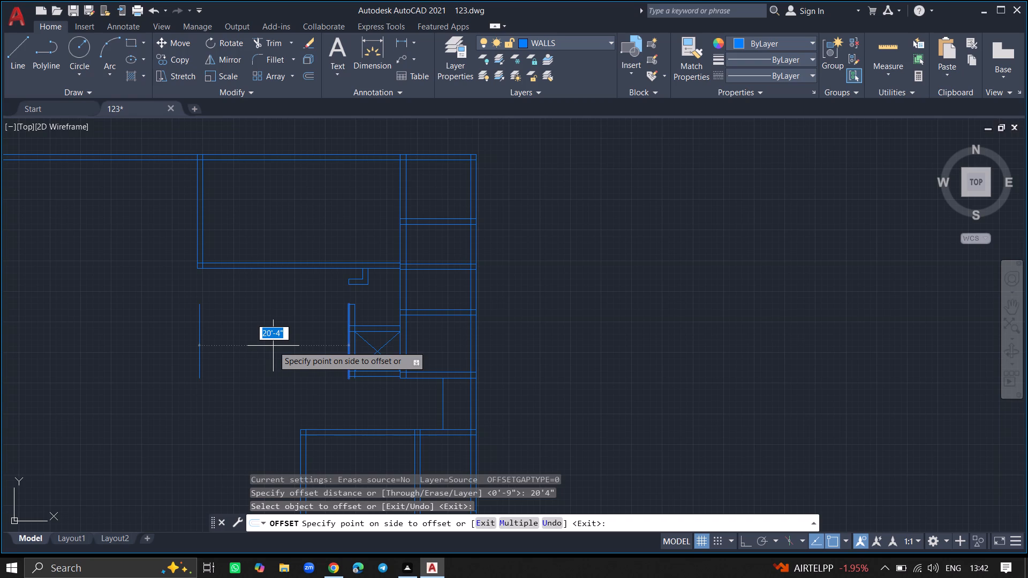
{"action": "left_click", "coordinate": [273, 346]}
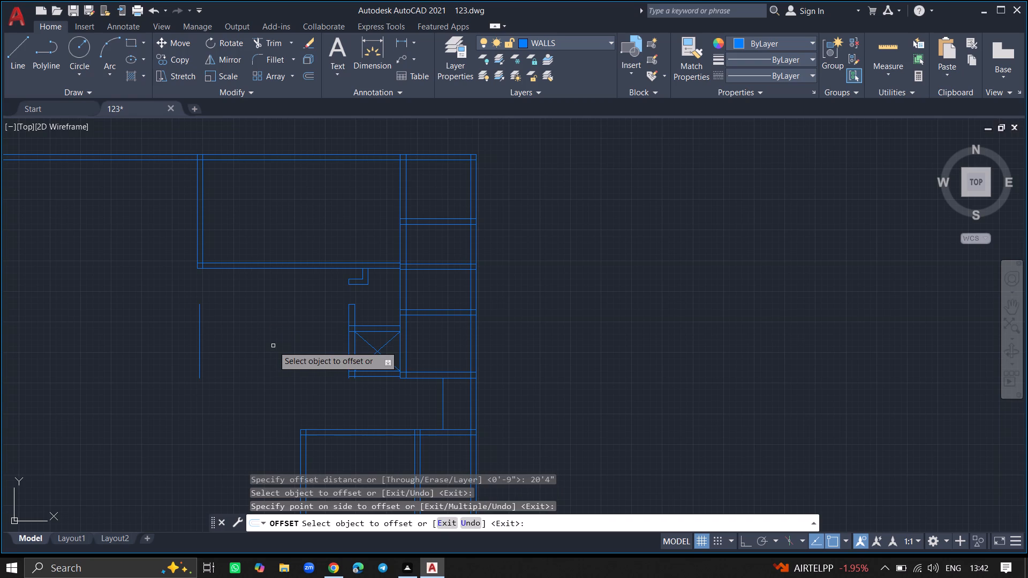
{"action": "key", "text": "Return"}
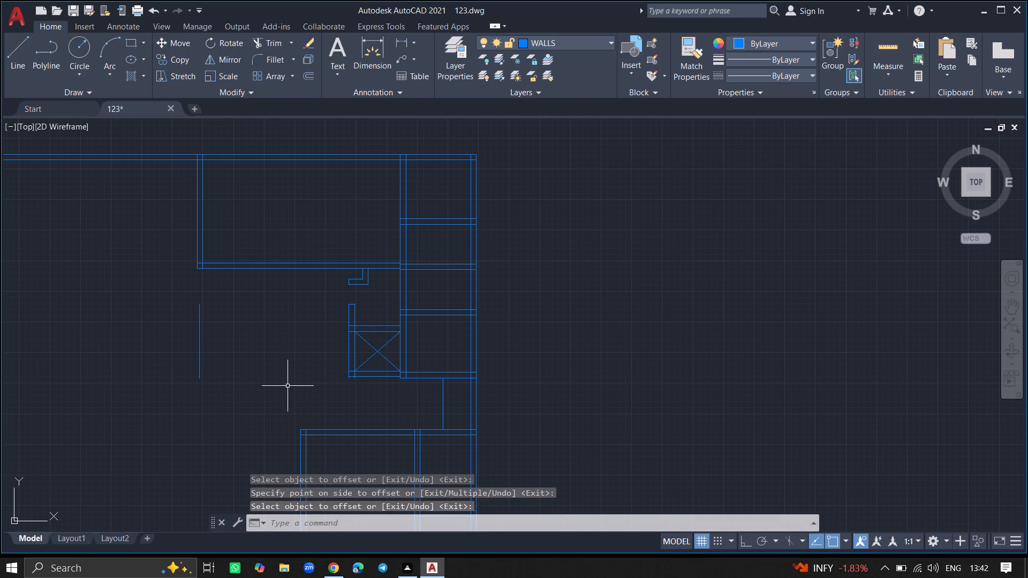
Extend both lines of the crossed room's south wall west to the new offset line.
{"action": "type", "text": "EX"}
{"action": "key", "text": "Return"}
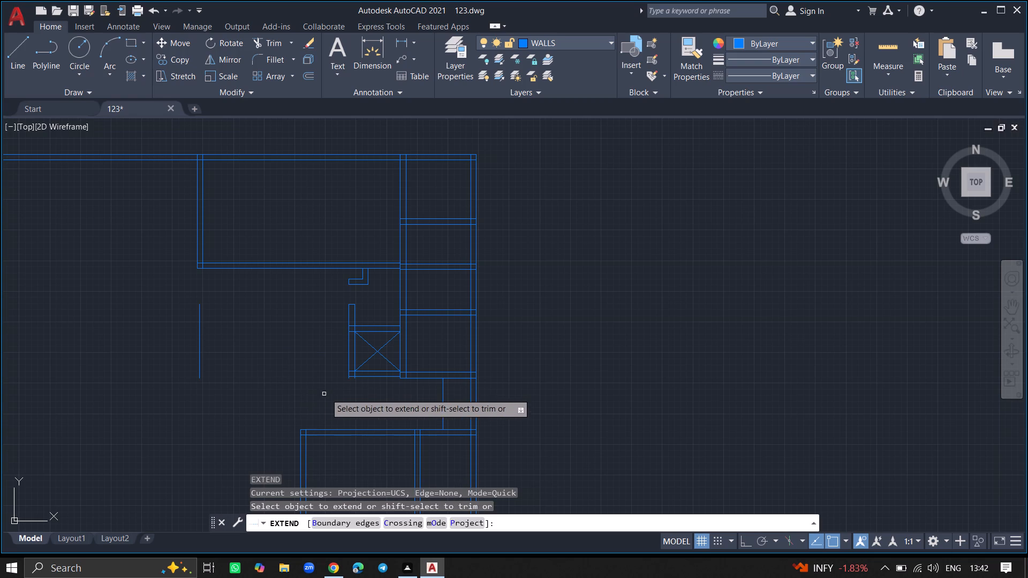
{"action": "left_click", "coordinate": [363, 377]}
{"action": "left_click", "coordinate": [365, 371]}
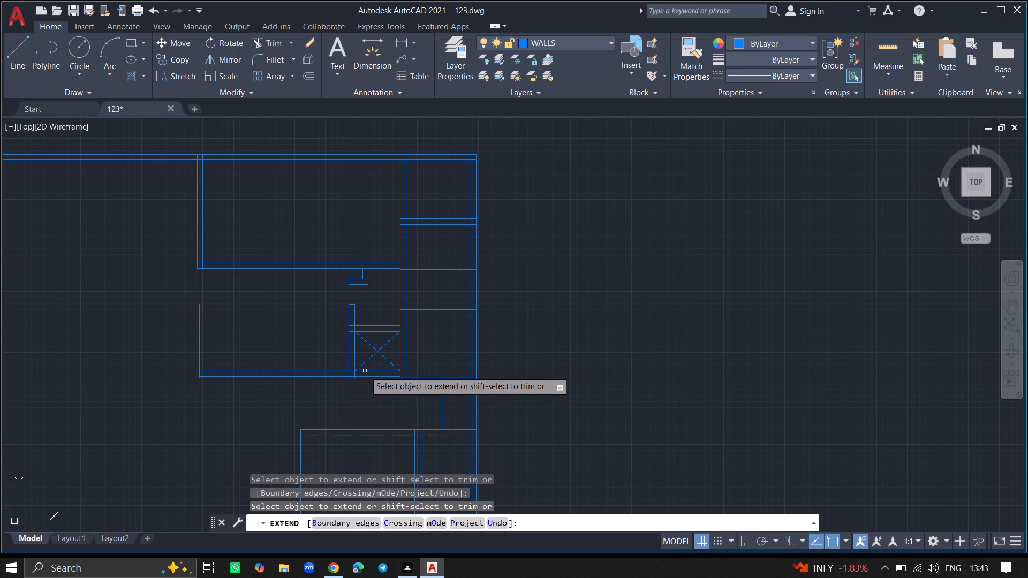
Extend the inner line of the large north room's west wall south to the inner line of the lower room's south wall.
{"action": "left_click", "coordinate": [202, 250]}
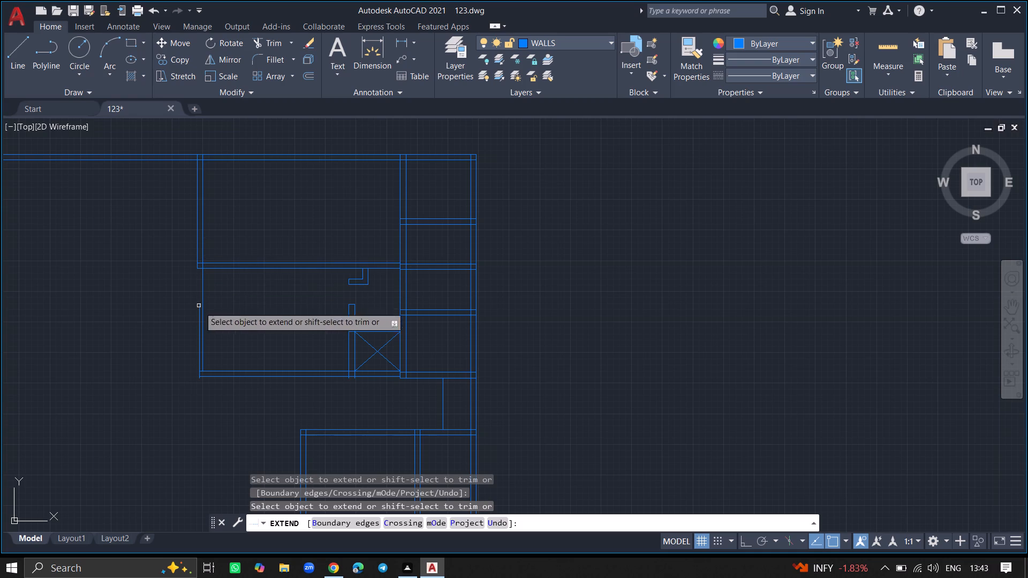
{"action": "scroll", "coordinate": [226, 341], "scroll_direction": "up", "scroll_amount": 3, "text": "ctrl"}
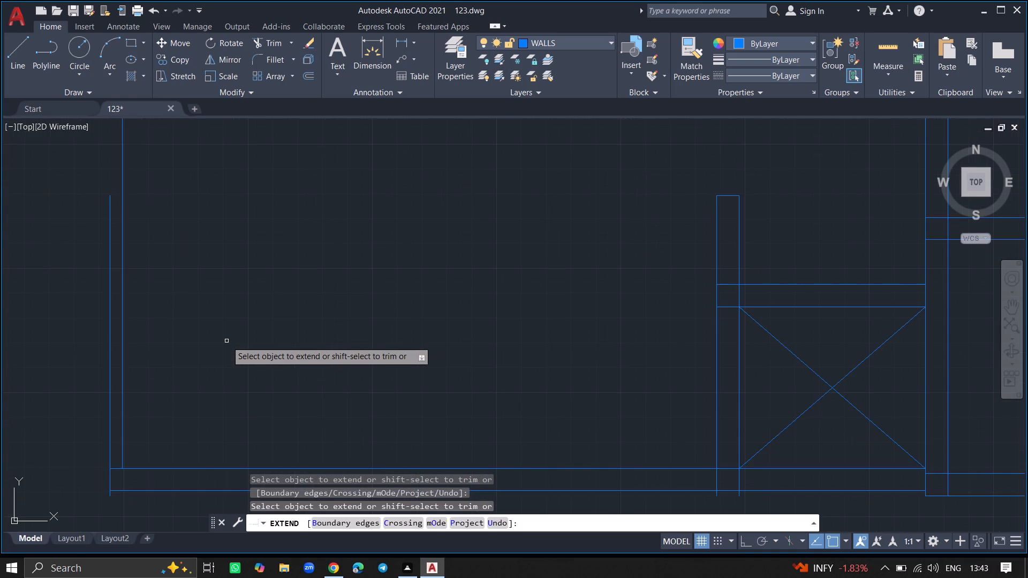
{"action": "scroll", "coordinate": [226, 341], "scroll_direction": "down", "scroll_amount": 3, "text": "ctrl"}
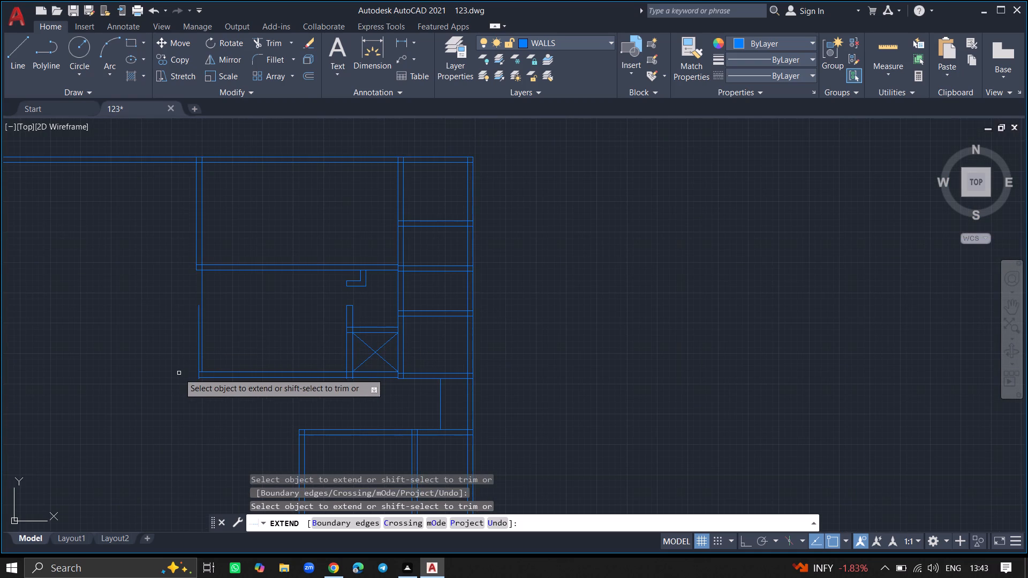
{"action": "scroll", "coordinate": [179, 373], "scroll_direction": "up", "scroll_amount": 4, "text": "ctrl"}
{"action": "key", "text": "Return"}
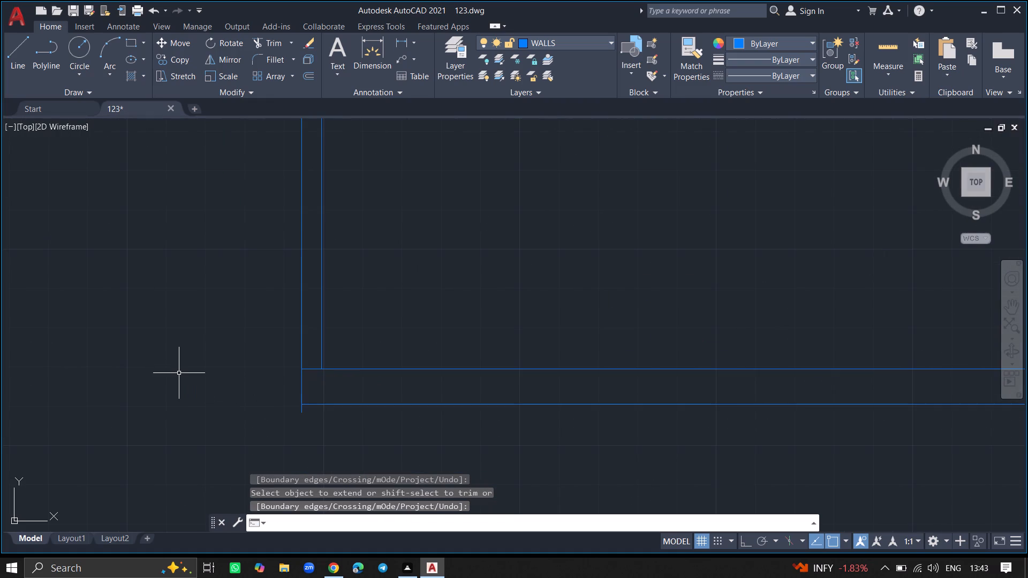
Draw two short lines continuing the lower room's south wall lines west past the offset line.
{"action": "key", "text": "l"}
{"action": "key", "text": "Return"}
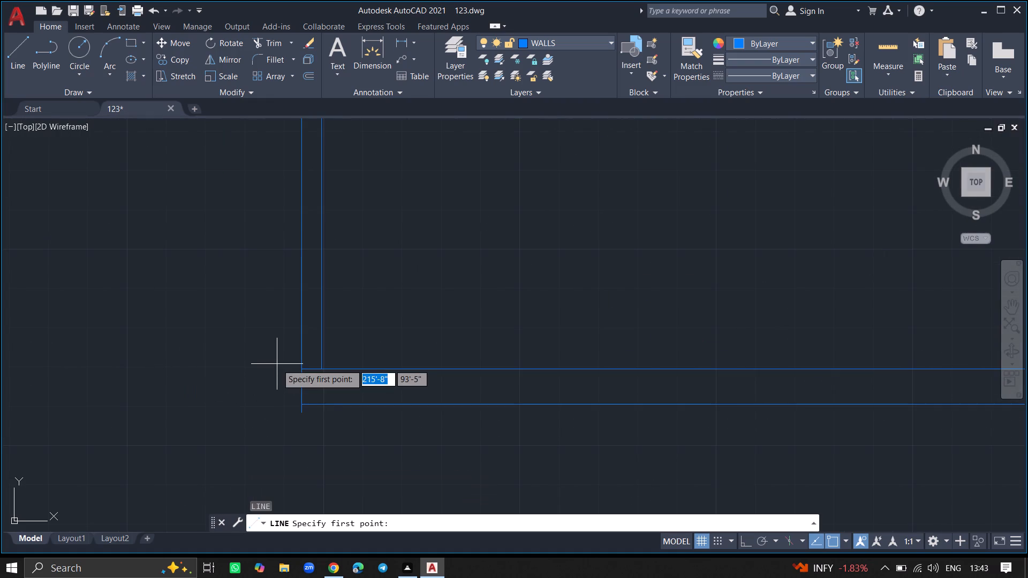
{"action": "left_click", "coordinate": [300, 369]}
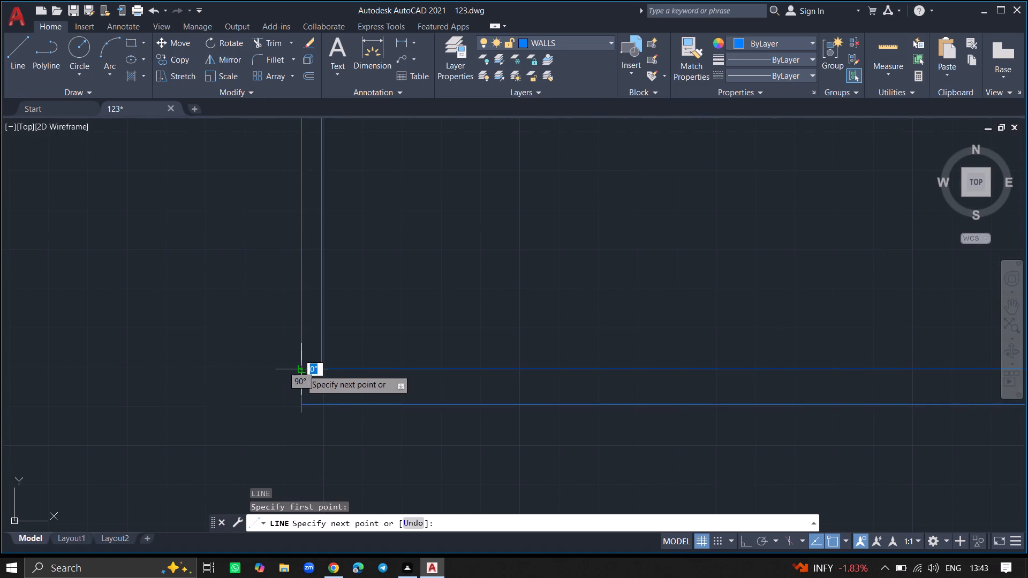
{"action": "left_click", "coordinate": [267, 367]}
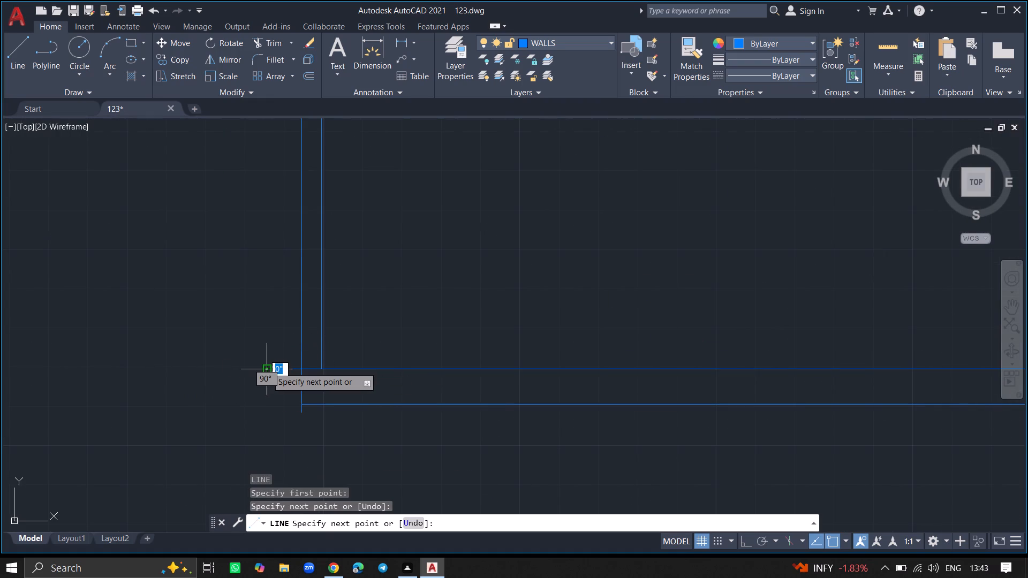
{"action": "key", "text": "Return"}
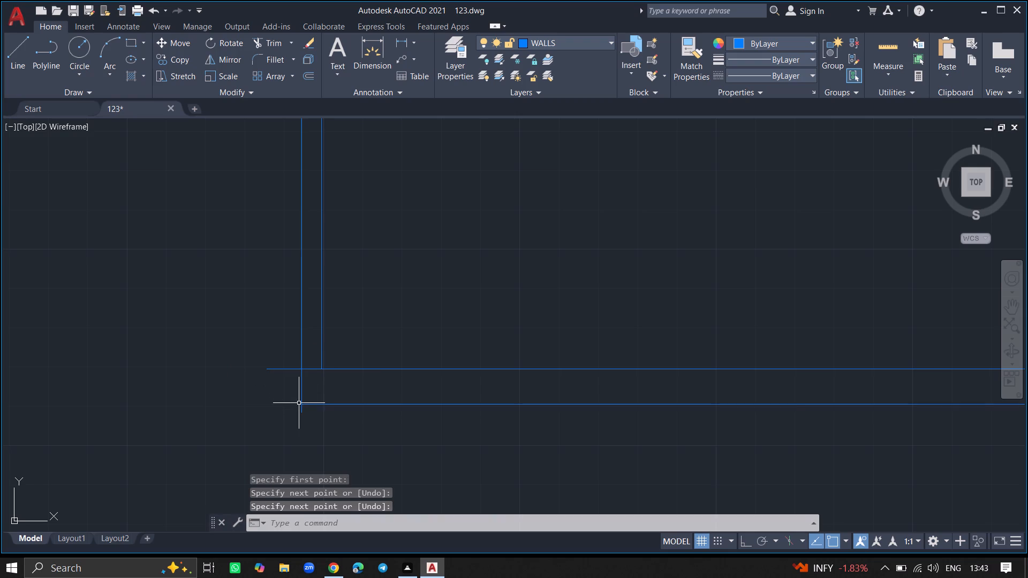
{"action": "key", "text": "l"}
{"action": "key", "text": "Return"}
{"action": "left_click", "coordinate": [305, 406]}
{"action": "left_click", "coordinate": [265, 402]}
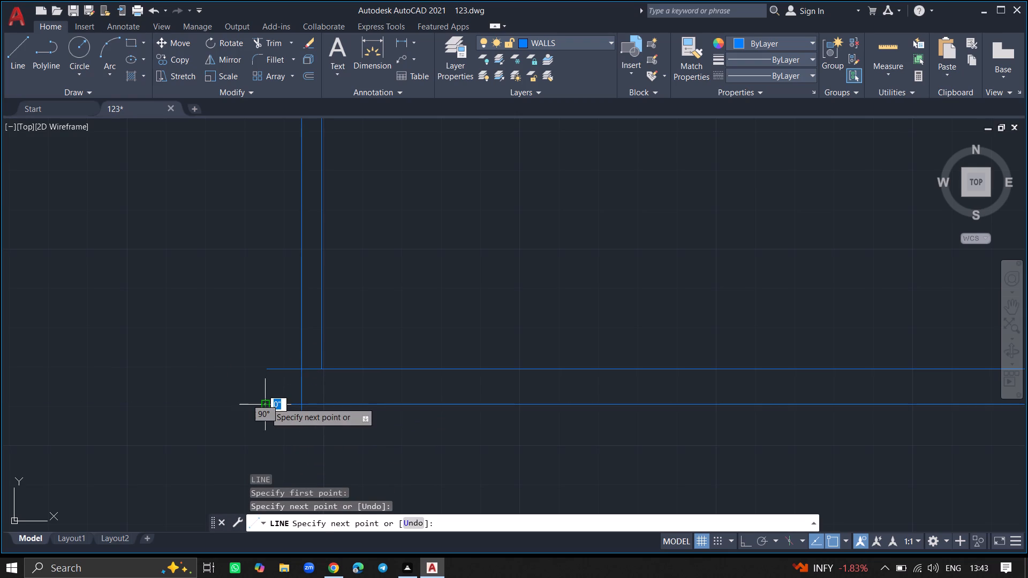
{"action": "key", "text": "Return"}
Extend both lines of the west wall south to the outer line of the lower room's south wall.
{"action": "scroll", "coordinate": [239, 345], "scroll_direction": "down", "scroll_amount": 3, "text": "ctrl"}
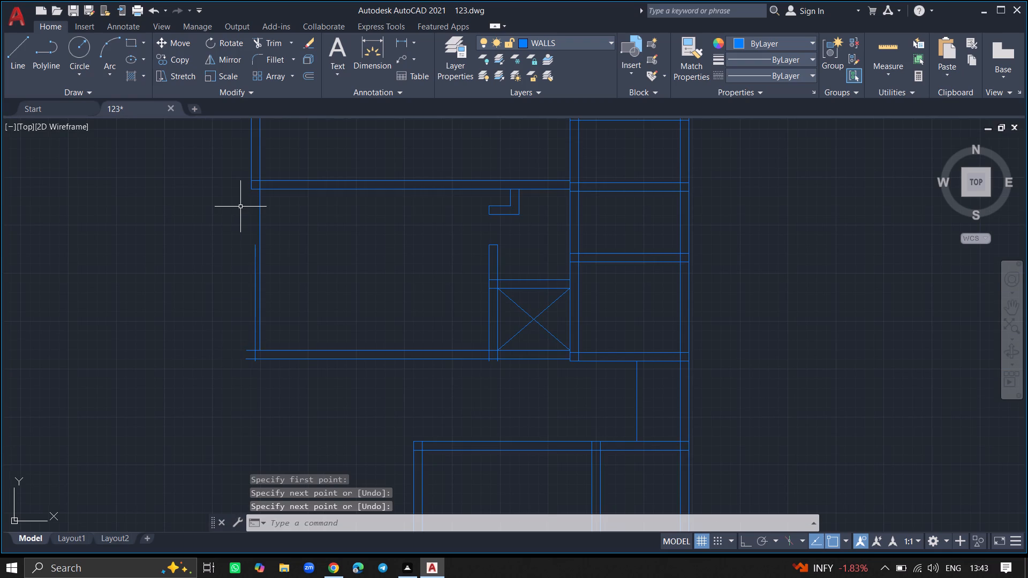
{"action": "type", "text": "EXT"}
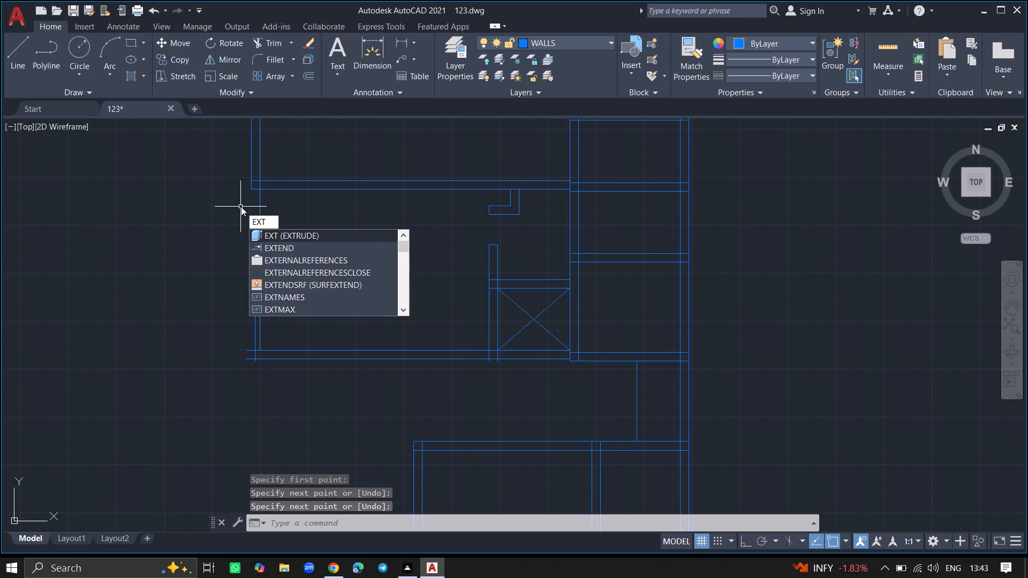
{"action": "left_click", "coordinate": [264, 246]}
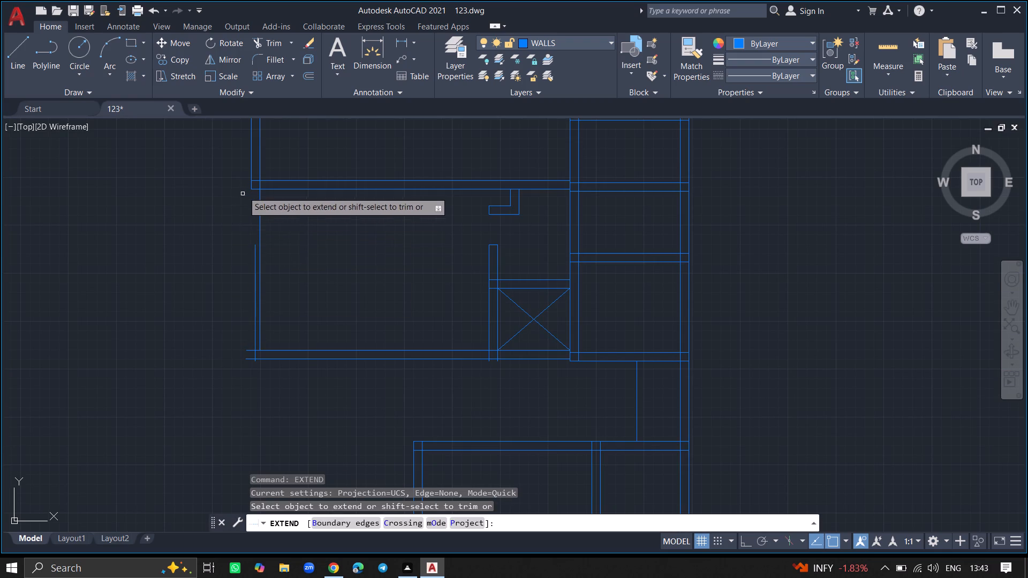
{"action": "left_click", "coordinate": [250, 164]}
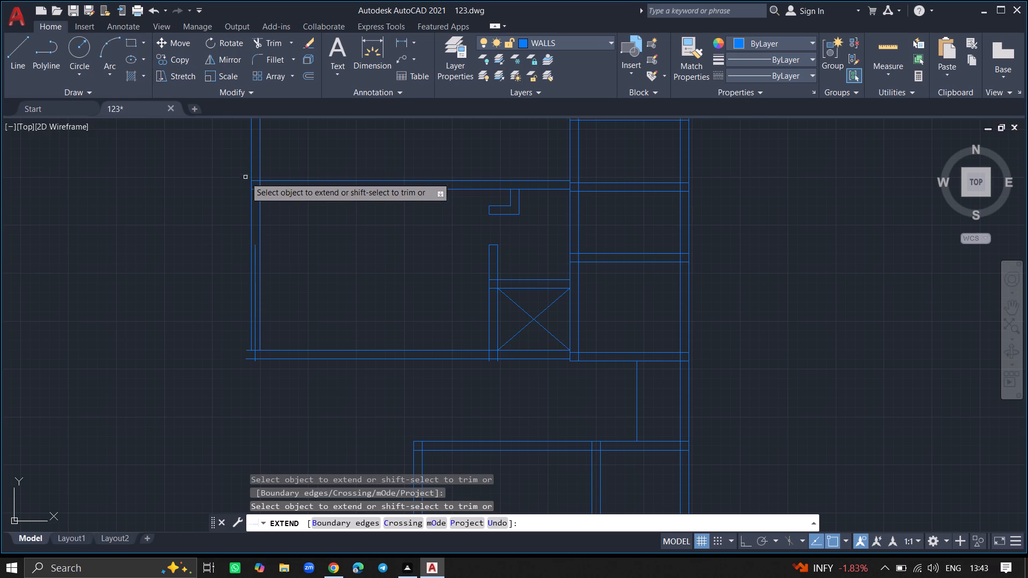
{"action": "left_click", "coordinate": [251, 218]}
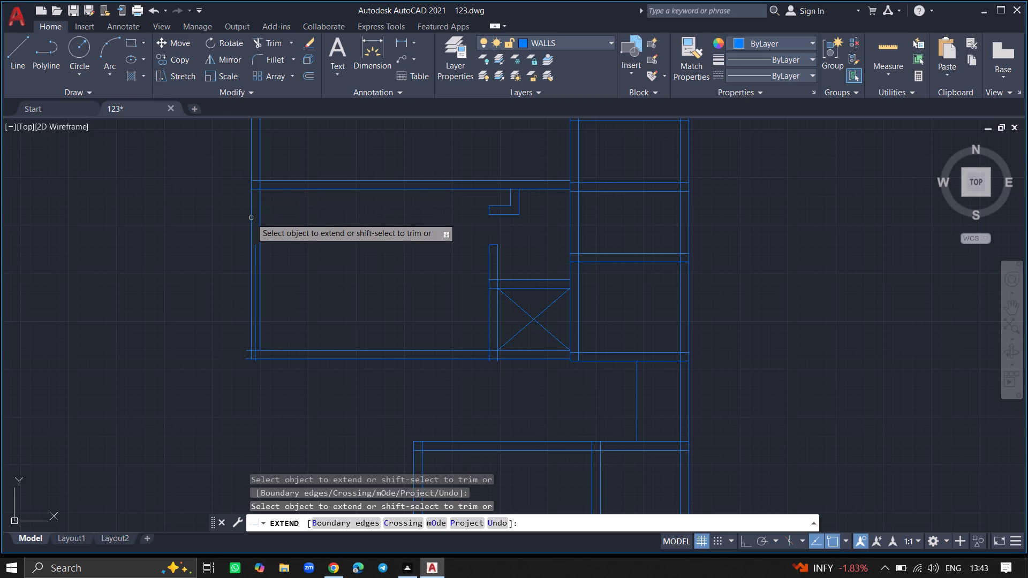
{"action": "left_click", "coordinate": [258, 226]}
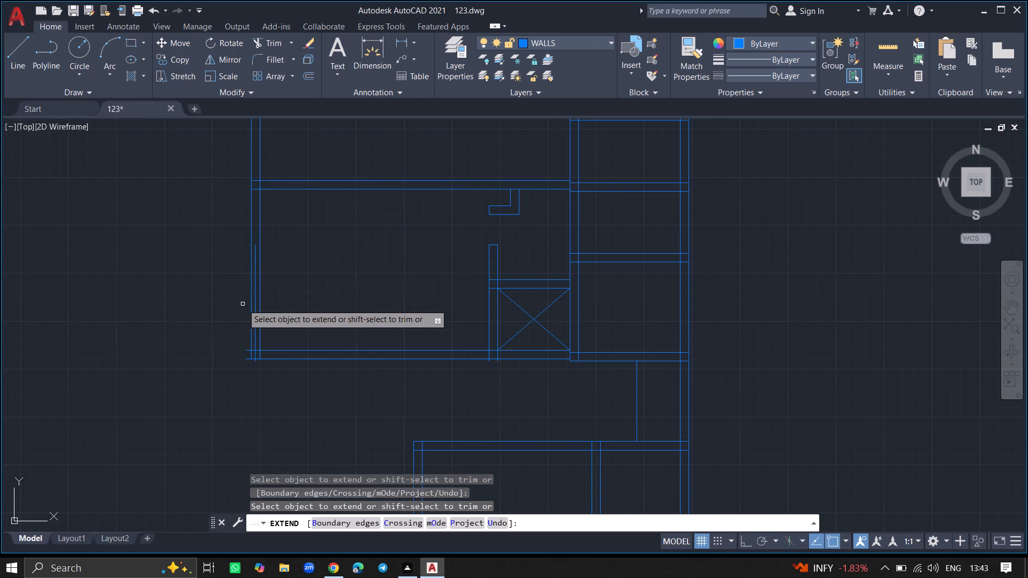
{"action": "key", "text": "Return"}
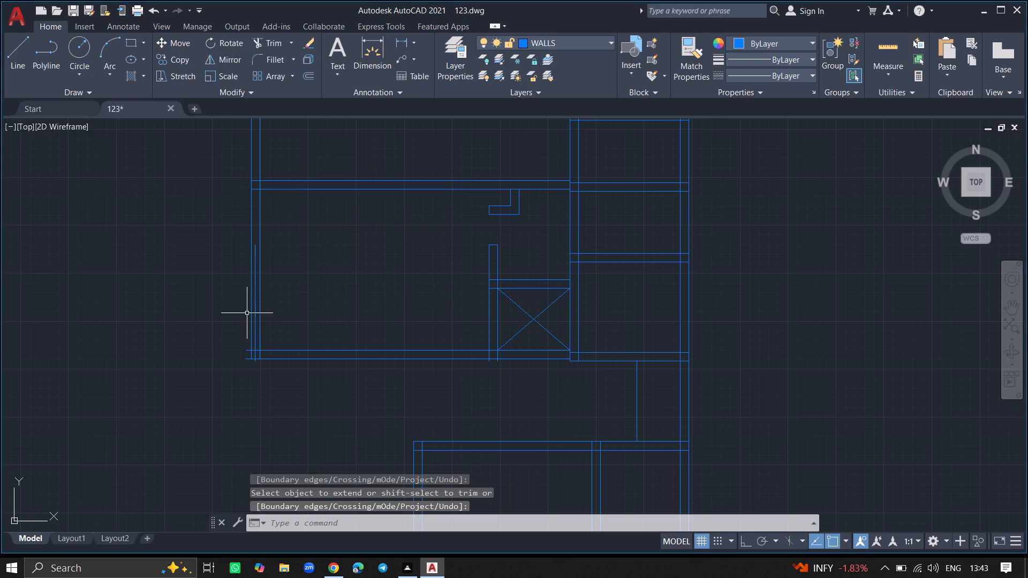
Trim the south wall stubs beyond the west wall and remove the leftover offset line between the west wall's two lines.
{"action": "scroll", "coordinate": [246, 417], "scroll_direction": "up", "scroll_amount": 2, "text": "ctrl"}
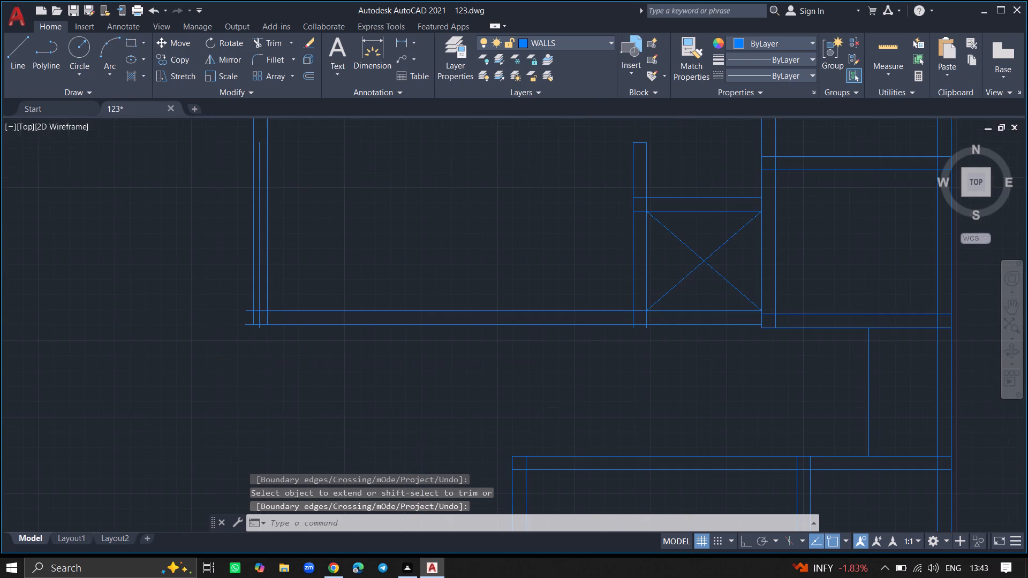
{"action": "type", "text": "TRIM"}
{"action": "key", "text": "Return"}
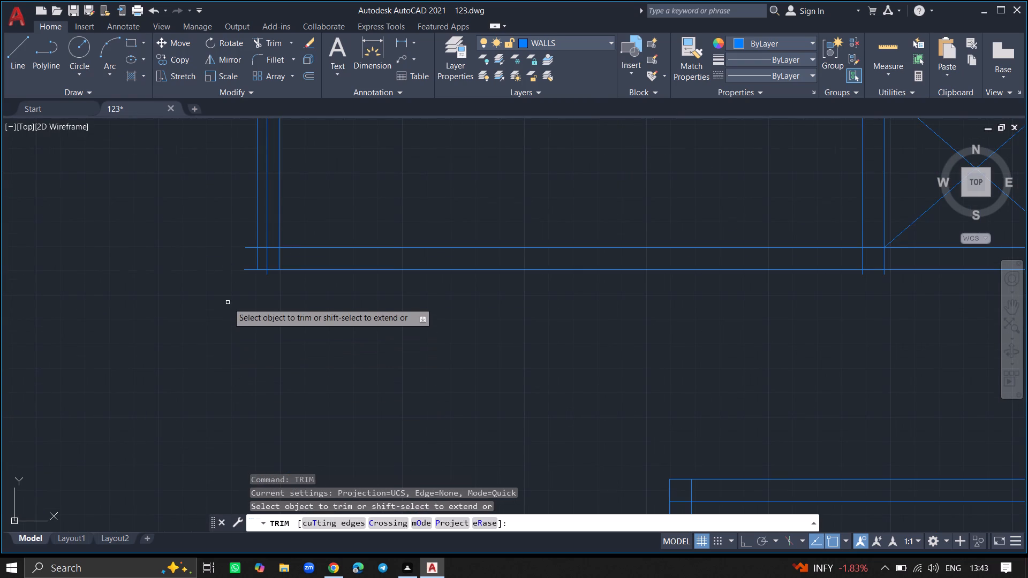
{"action": "left_click", "coordinate": [245, 271]}
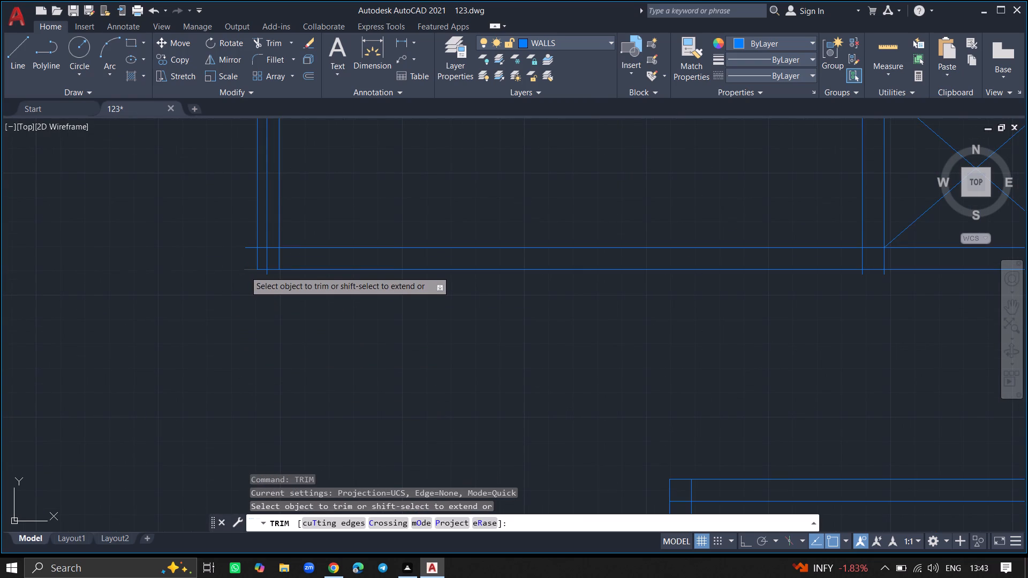
{"action": "left_click", "coordinate": [250, 248]}
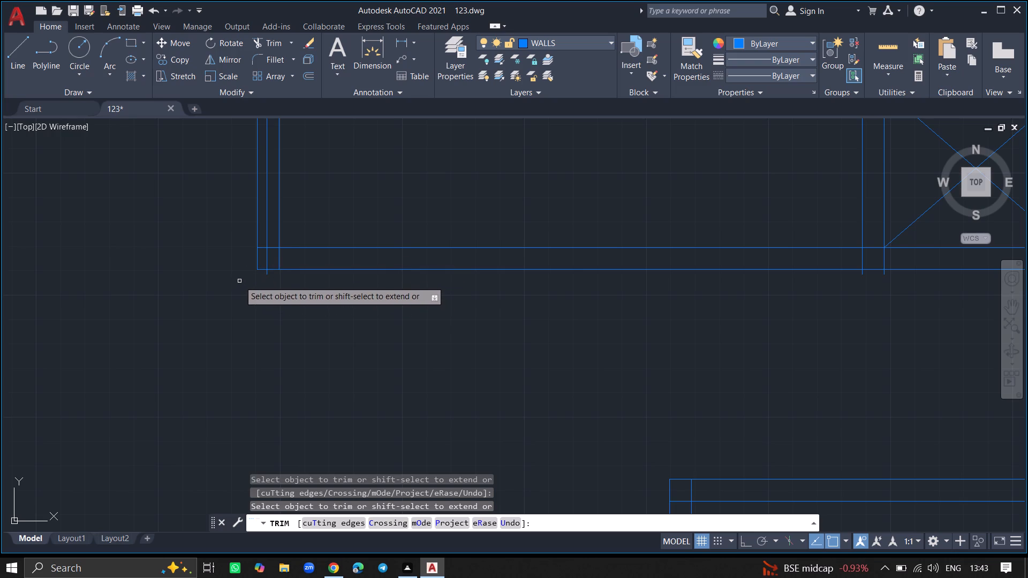
{"action": "left_click", "coordinate": [266, 274]}
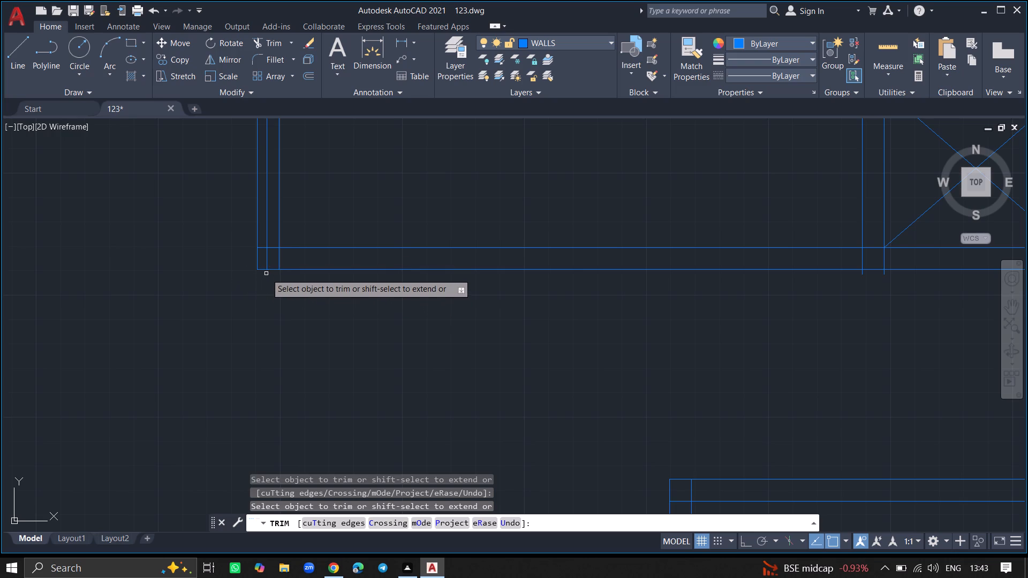
{"action": "left_click", "coordinate": [266, 259]}
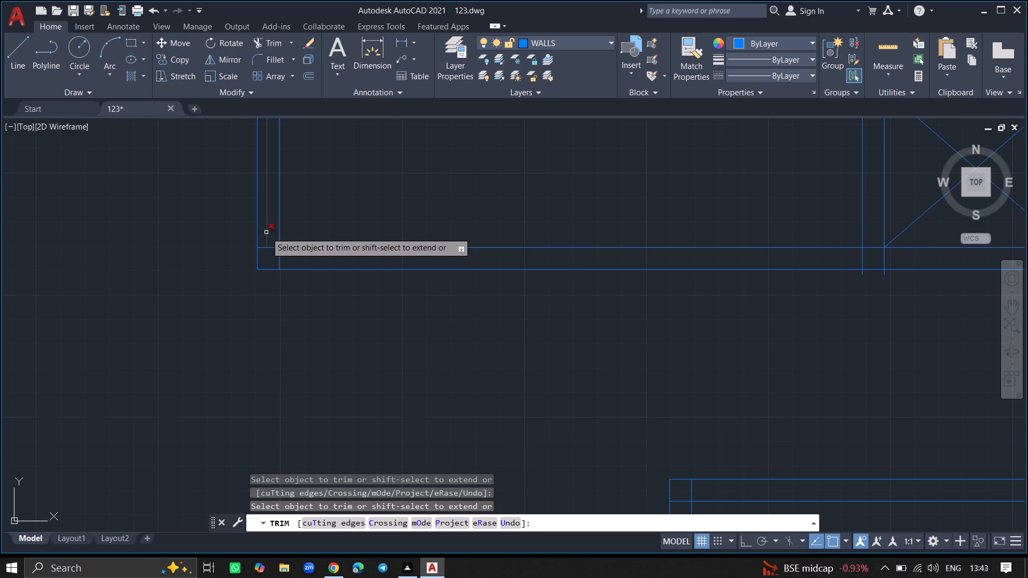
{"action": "left_click", "coordinate": [266, 232]}
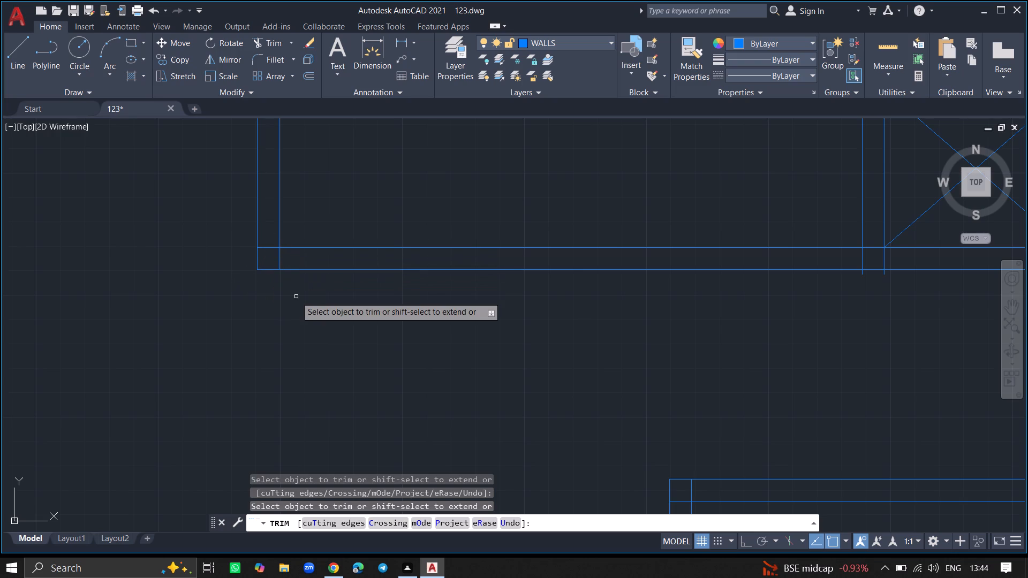
{"action": "key", "text": "Return"}
Trim both lines of the long north wall where they run west beyond the large room's west wall.
{"action": "scroll", "coordinate": [296, 296], "scroll_direction": "down", "scroll_amount": 3, "text": "ctrl"}
{"action": "scroll", "coordinate": [303, 249], "scroll_direction": "down", "scroll_amount": 3, "text": "ctrl"}
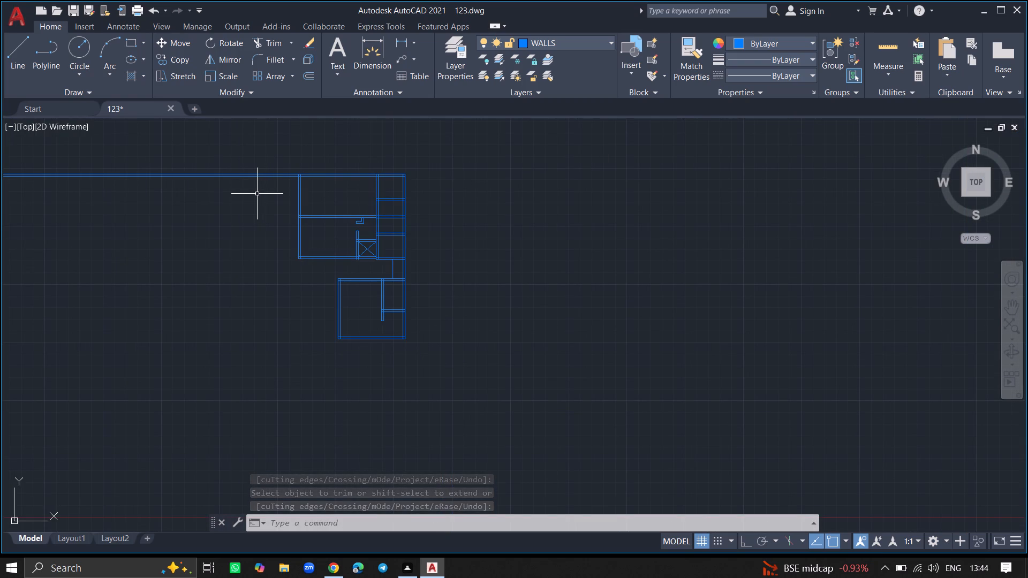
{"action": "scroll", "coordinate": [265, 153], "scroll_direction": "up", "scroll_amount": 6, "text": "ctrl"}
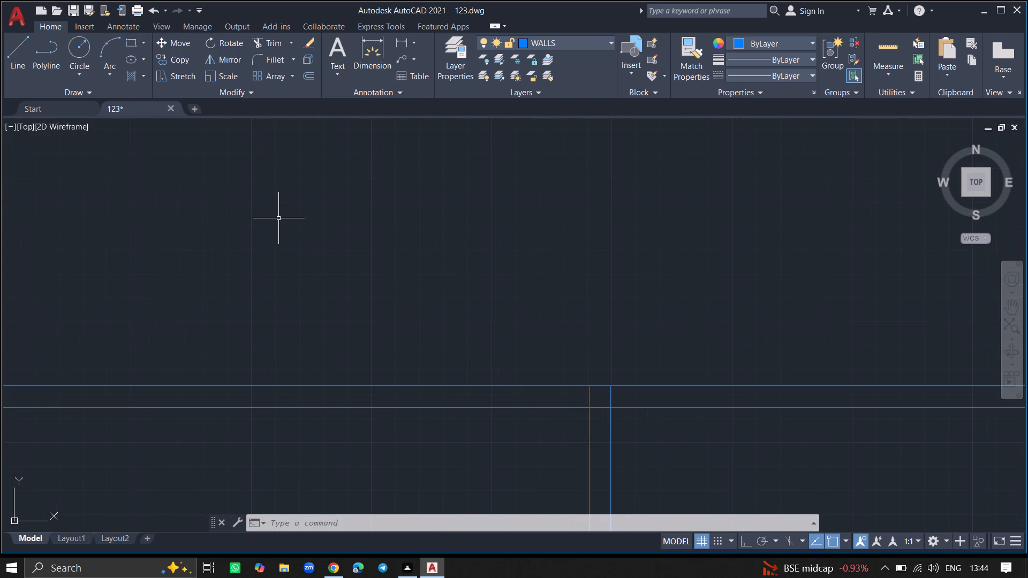
{"action": "scroll", "coordinate": [278, 218], "scroll_direction": "down", "scroll_amount": 4, "text": "ctrl"}
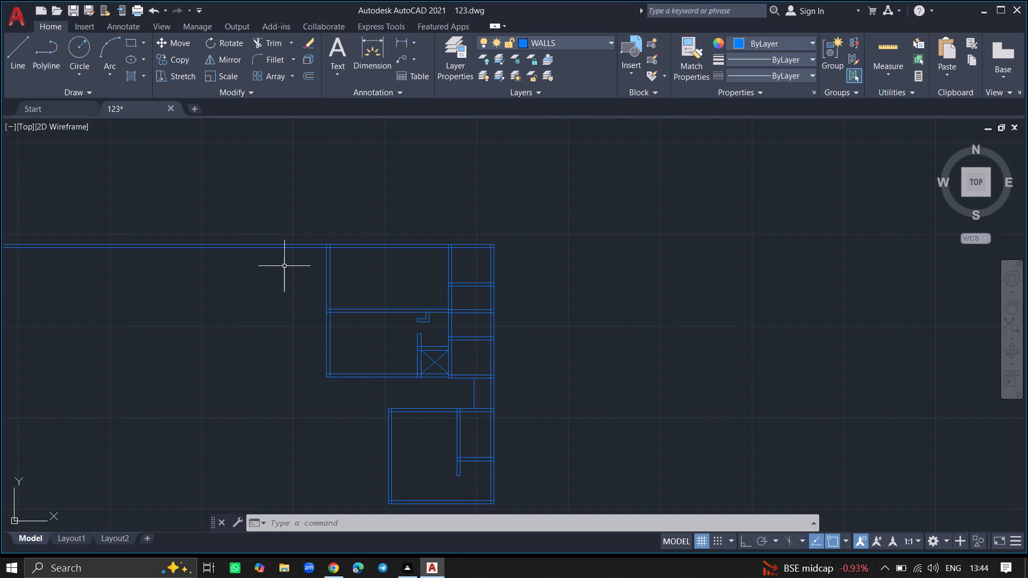
{"action": "scroll", "coordinate": [284, 240], "scroll_direction": "up", "scroll_amount": 2, "text": "ctrl"}
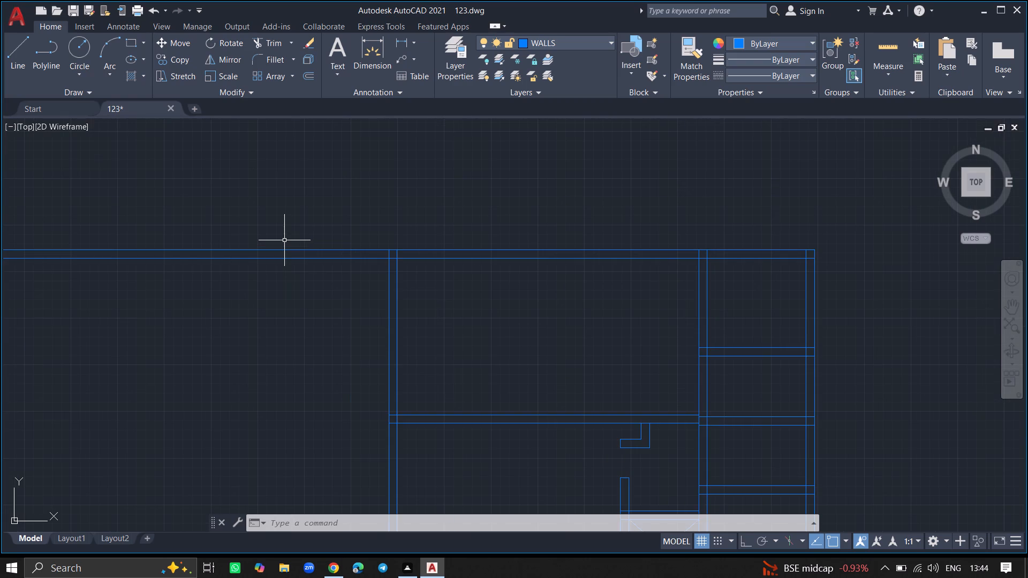
{"action": "type", "text": "TRIM"}
{"action": "key", "text": "Return"}
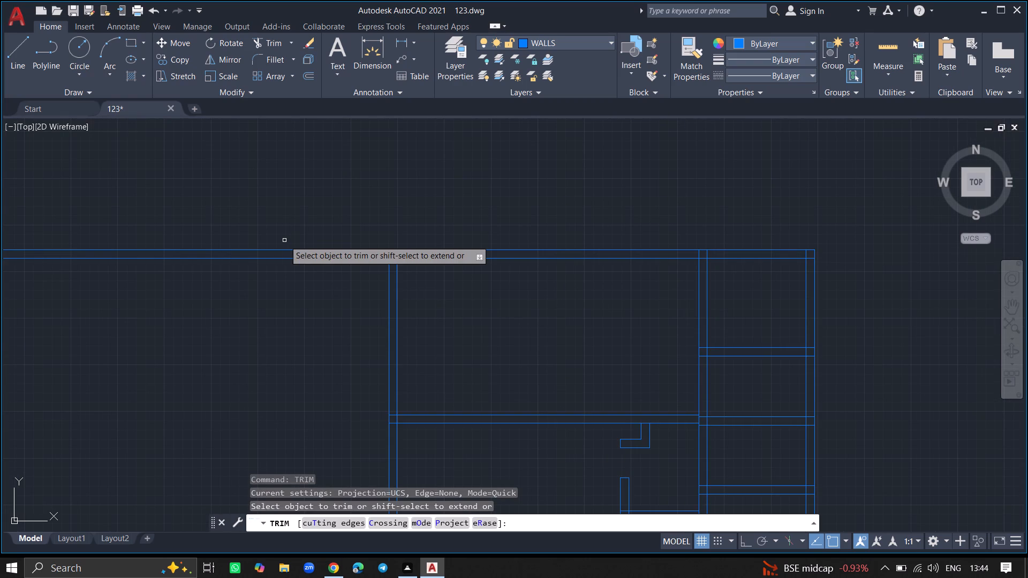
{"action": "left_click", "coordinate": [280, 249]}
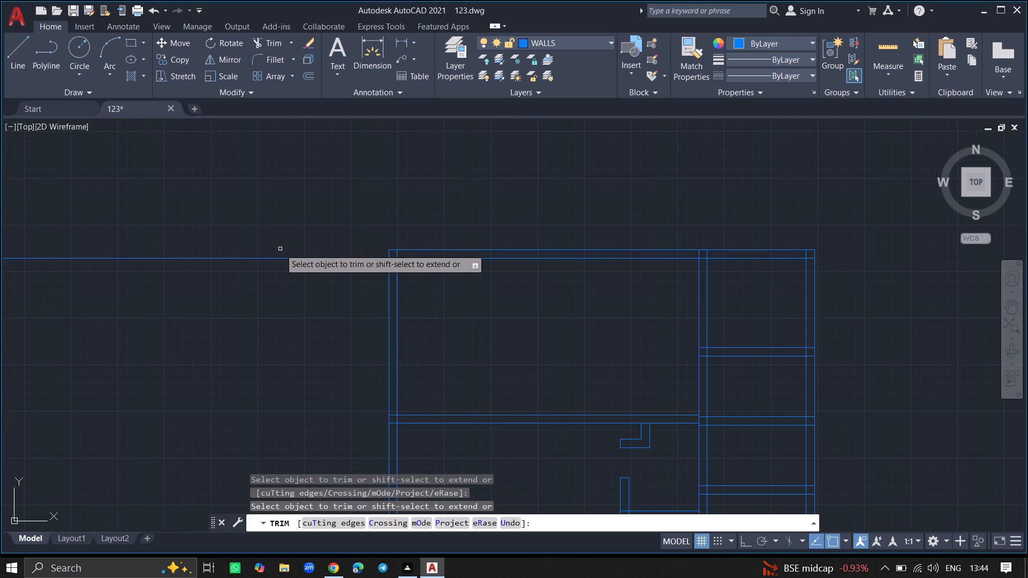
{"action": "left_click", "coordinate": [278, 257]}
{"action": "key", "text": "Return"}
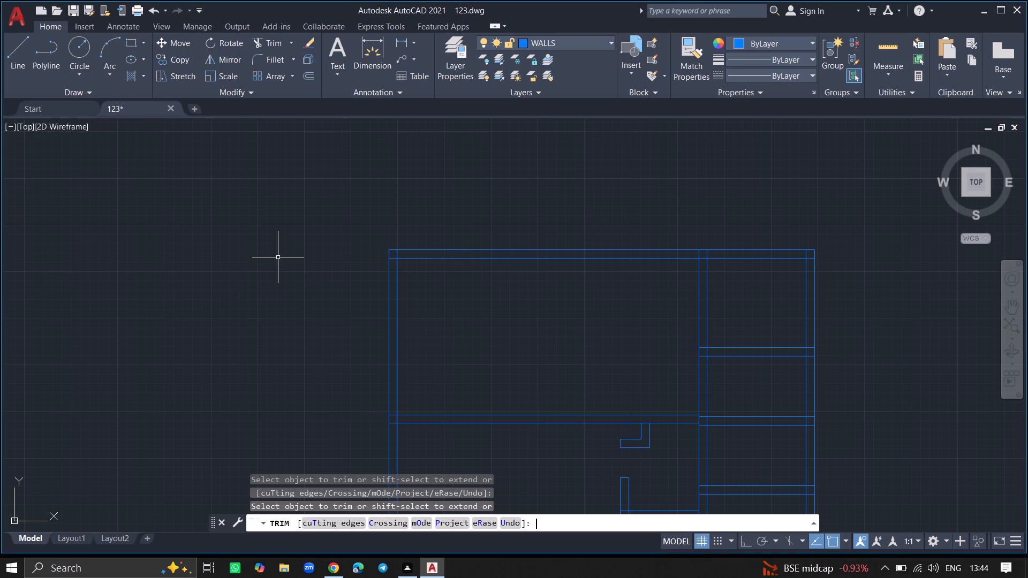
Save the drawing.
{"action": "key", "text": "ctrl+s"}
{"action": "key", "text": "ctrl+s"}
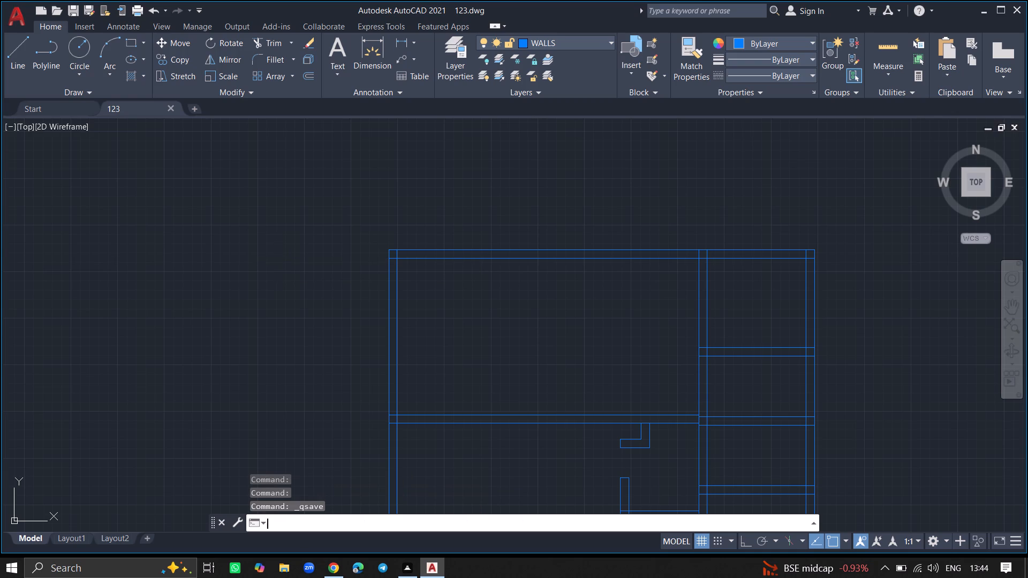
{"action": "key", "text": "ctrl+s"}
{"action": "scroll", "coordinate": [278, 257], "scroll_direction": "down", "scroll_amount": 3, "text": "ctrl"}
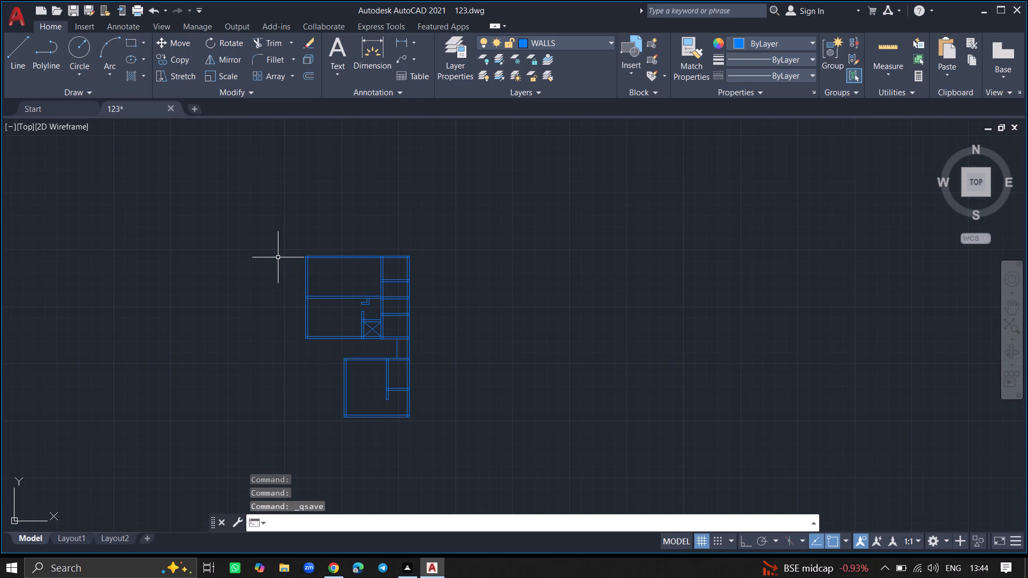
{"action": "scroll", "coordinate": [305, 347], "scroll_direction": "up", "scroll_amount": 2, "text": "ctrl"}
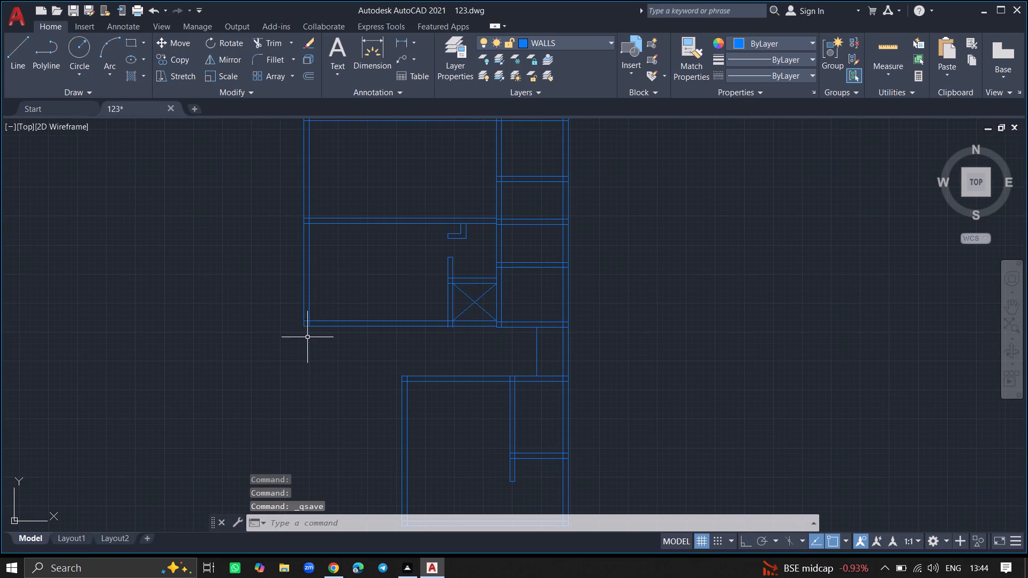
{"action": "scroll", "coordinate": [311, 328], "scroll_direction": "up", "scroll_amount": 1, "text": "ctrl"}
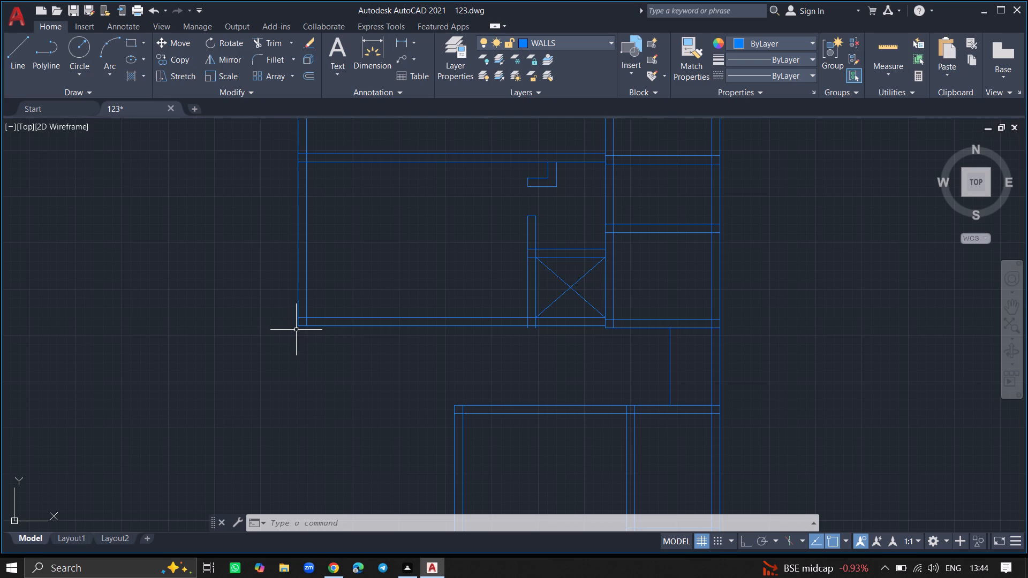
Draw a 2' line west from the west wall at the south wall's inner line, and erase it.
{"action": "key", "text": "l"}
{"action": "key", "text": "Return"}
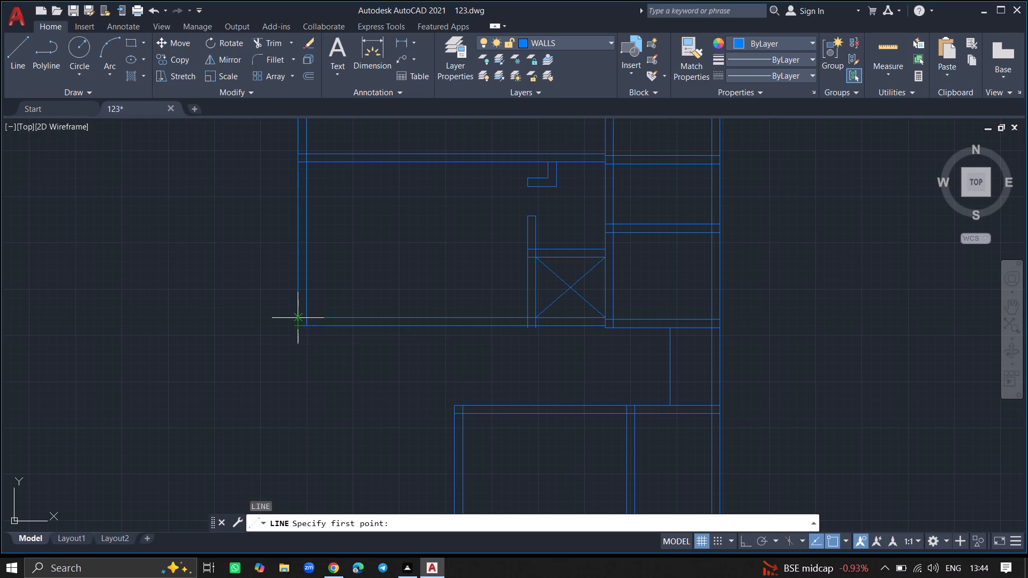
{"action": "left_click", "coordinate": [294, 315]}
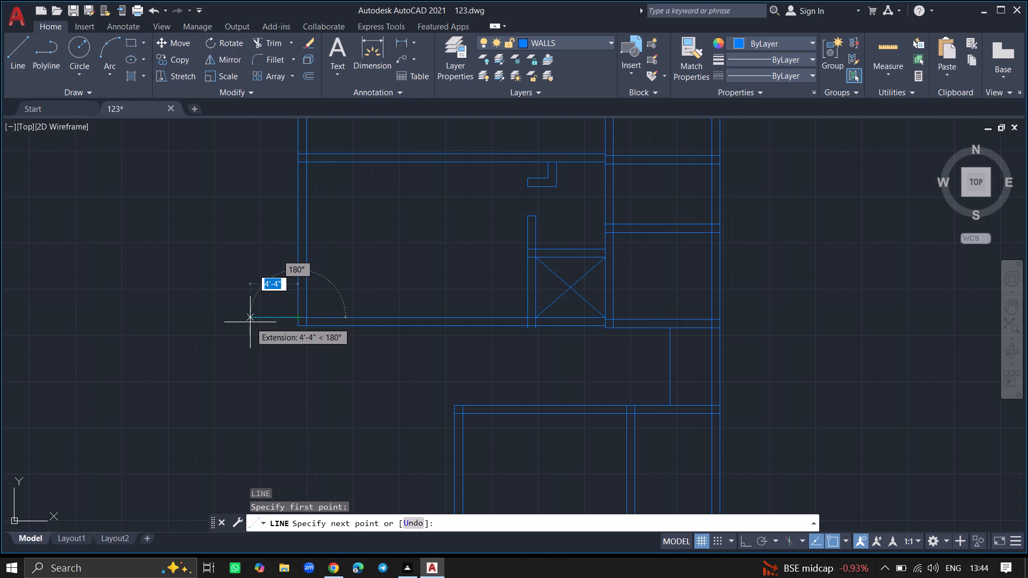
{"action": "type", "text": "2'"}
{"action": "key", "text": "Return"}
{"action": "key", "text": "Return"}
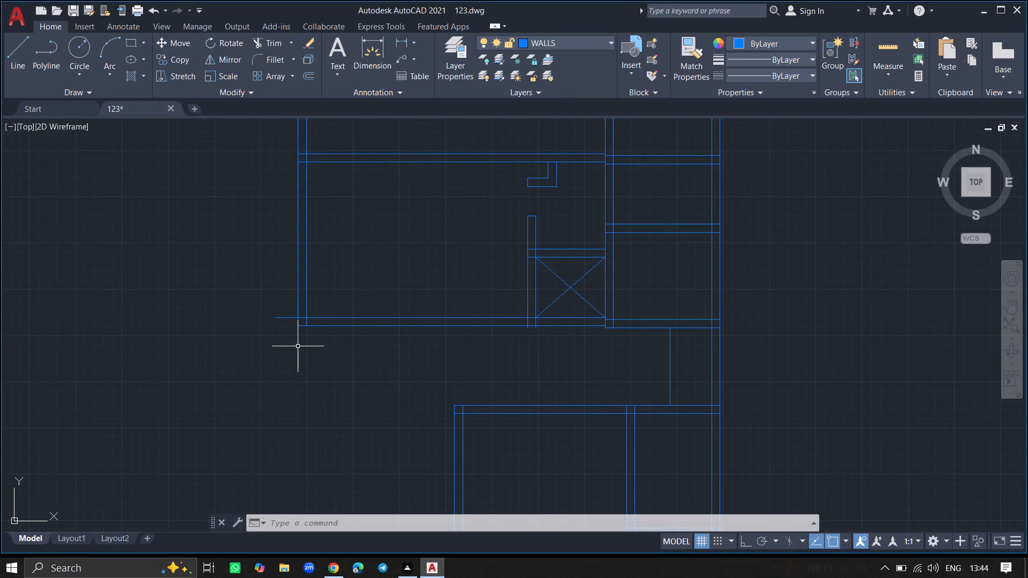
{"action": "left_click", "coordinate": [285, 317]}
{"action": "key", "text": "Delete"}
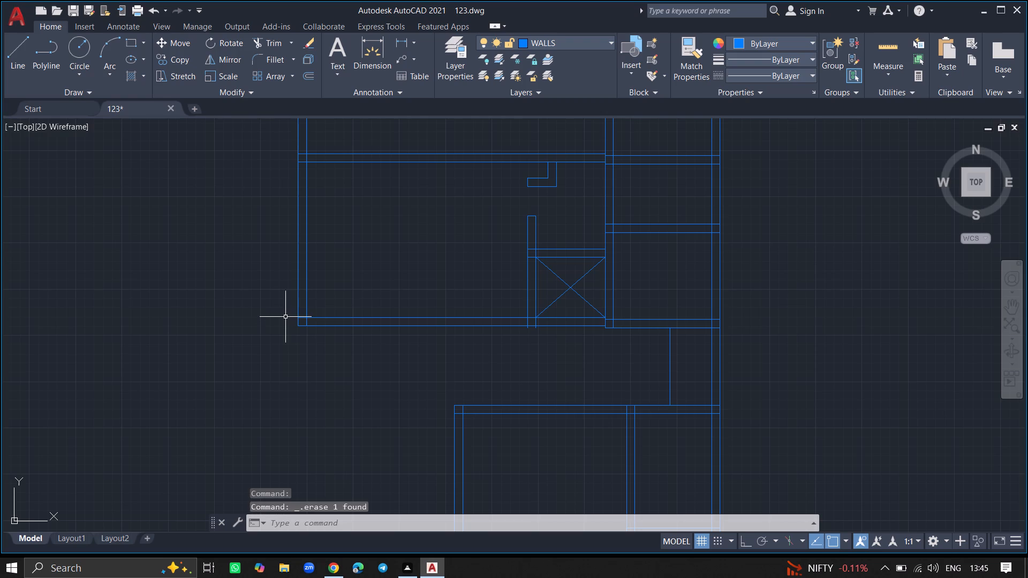
Draw a 5' line west from the west wall's outer line, continuing the inner line of the south wall.
{"action": "key", "text": "l"}
{"action": "key", "text": "Return"}
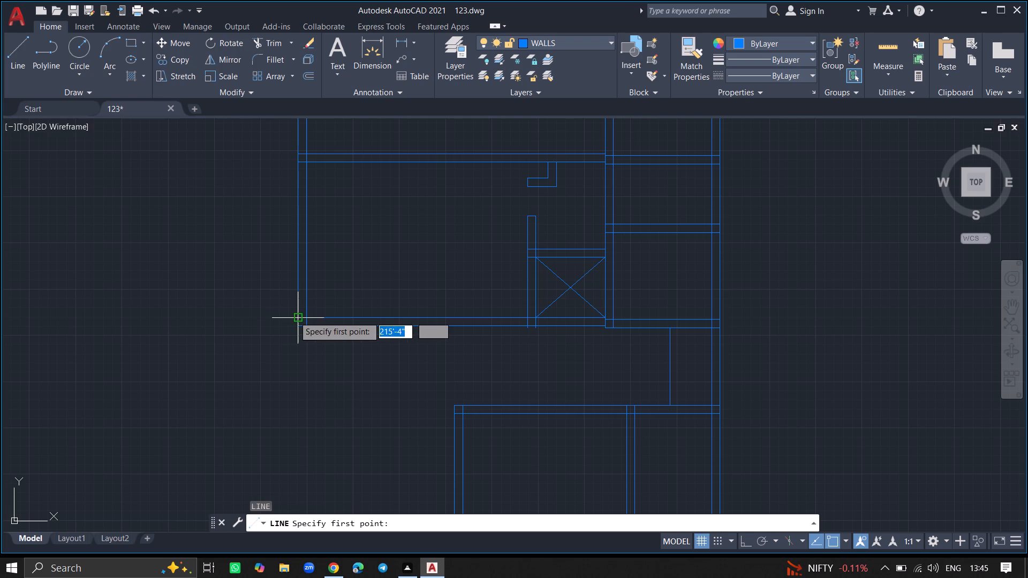
{"action": "left_click", "coordinate": [297, 316]}
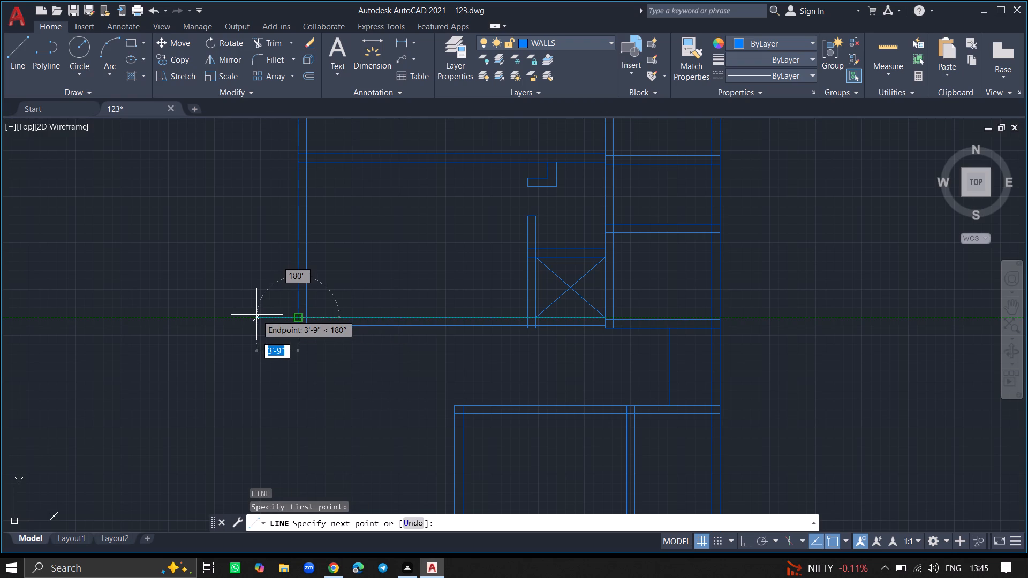
{"action": "type", "text": "5'"}
{"action": "key", "text": "Return"}
{"action": "key", "text": "Return"}
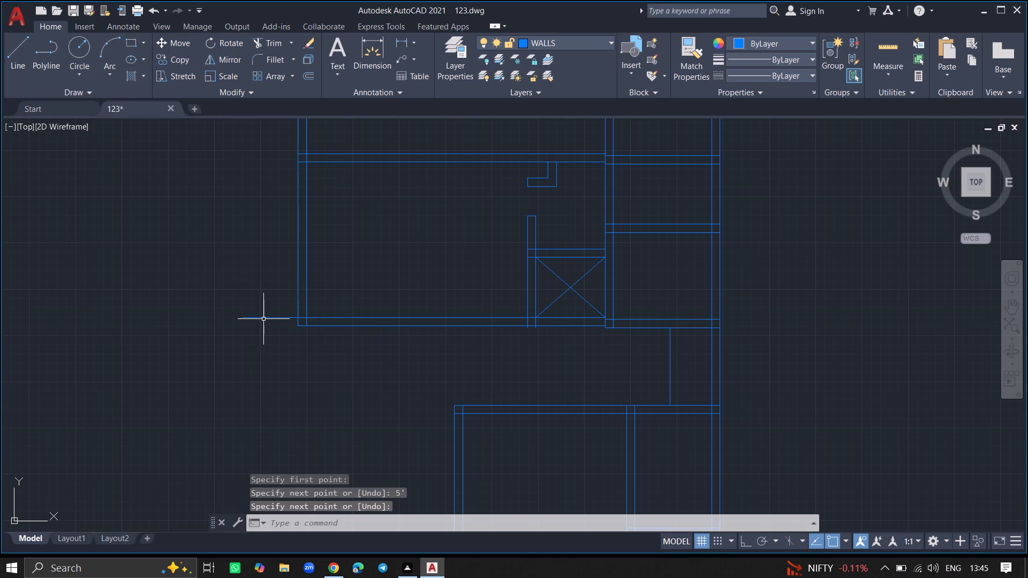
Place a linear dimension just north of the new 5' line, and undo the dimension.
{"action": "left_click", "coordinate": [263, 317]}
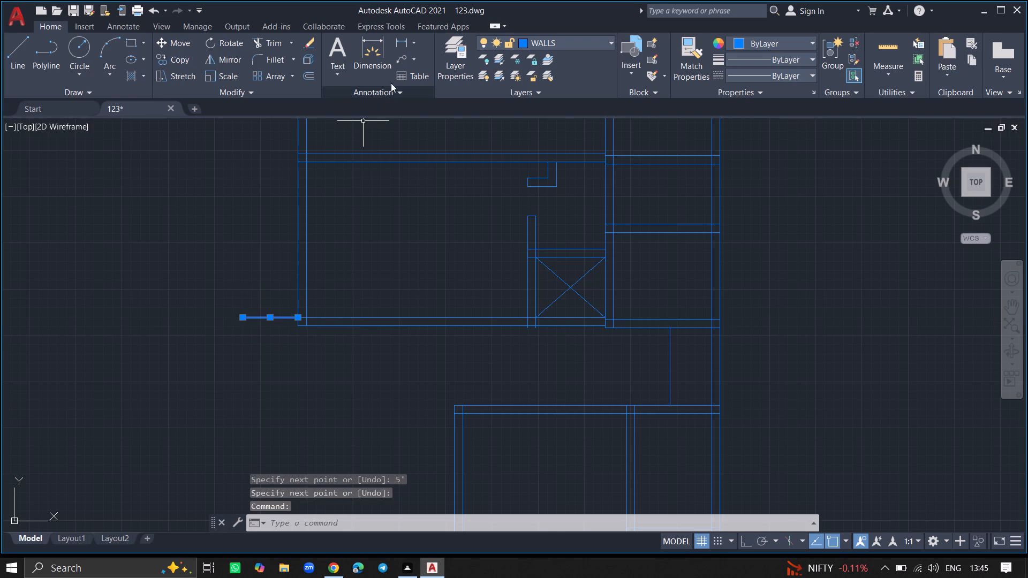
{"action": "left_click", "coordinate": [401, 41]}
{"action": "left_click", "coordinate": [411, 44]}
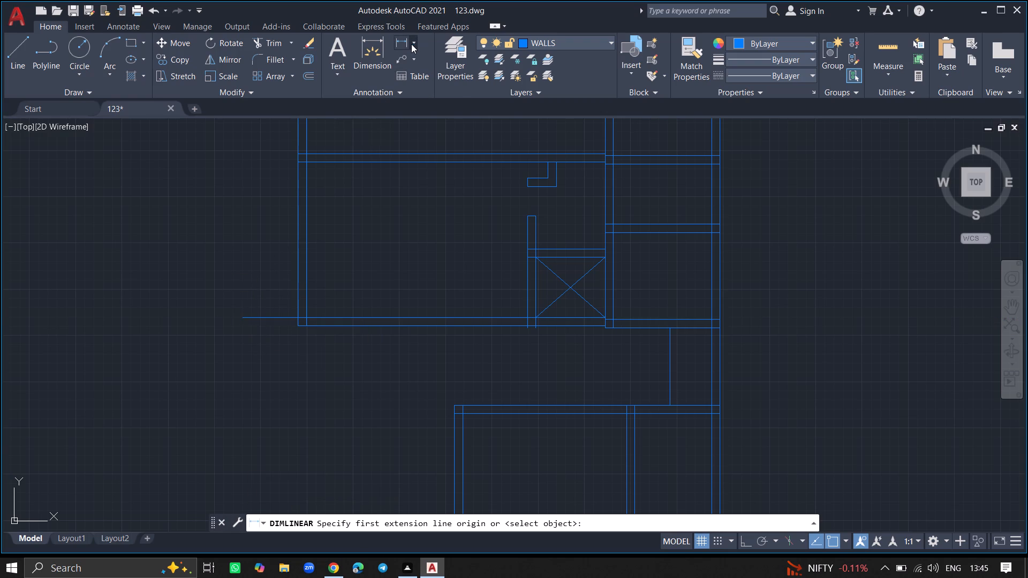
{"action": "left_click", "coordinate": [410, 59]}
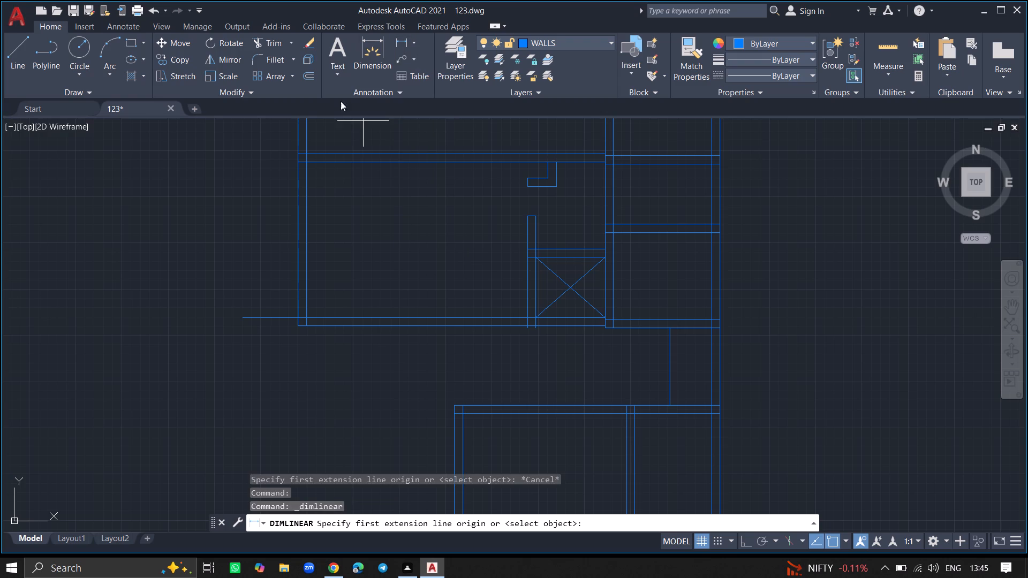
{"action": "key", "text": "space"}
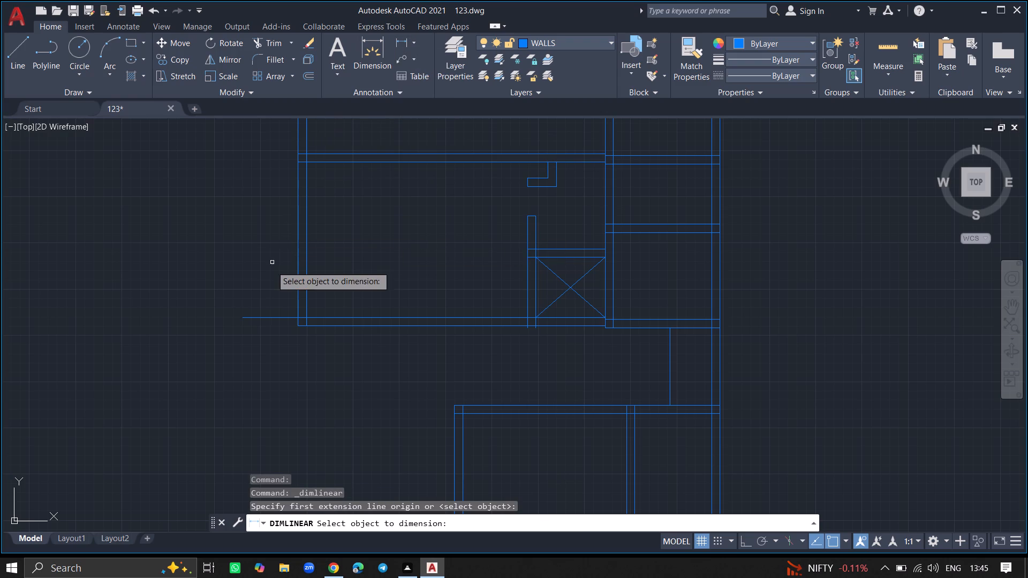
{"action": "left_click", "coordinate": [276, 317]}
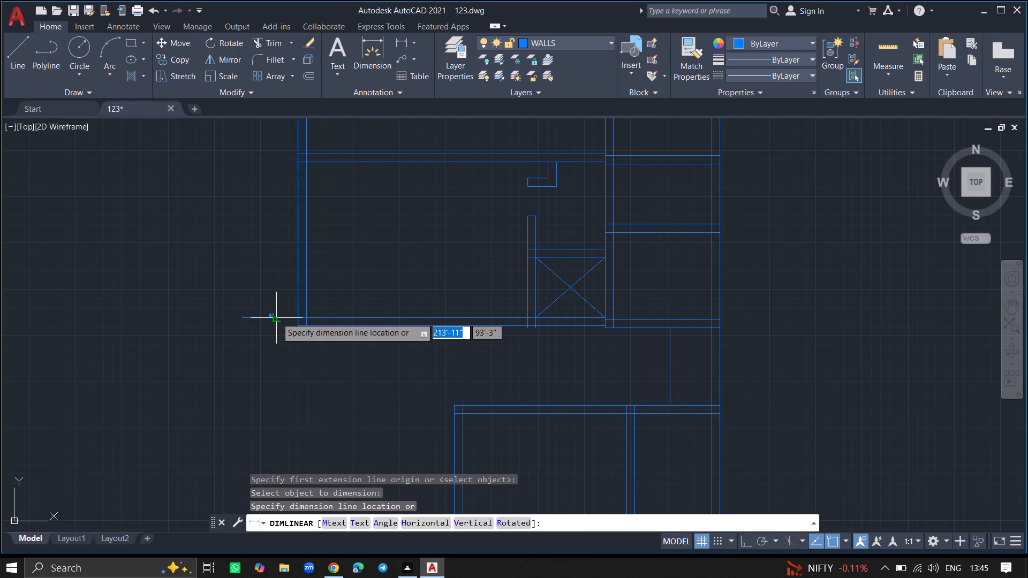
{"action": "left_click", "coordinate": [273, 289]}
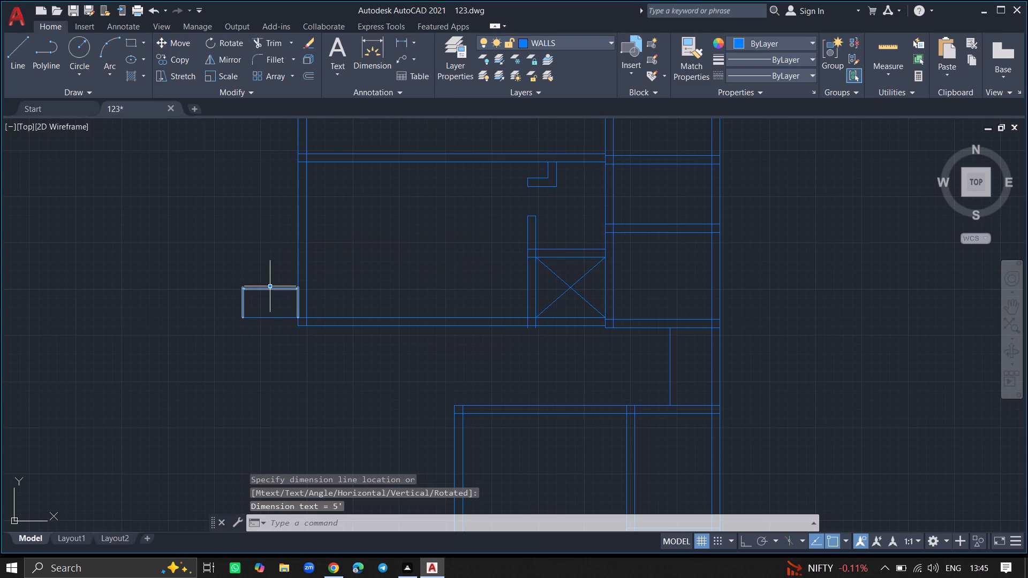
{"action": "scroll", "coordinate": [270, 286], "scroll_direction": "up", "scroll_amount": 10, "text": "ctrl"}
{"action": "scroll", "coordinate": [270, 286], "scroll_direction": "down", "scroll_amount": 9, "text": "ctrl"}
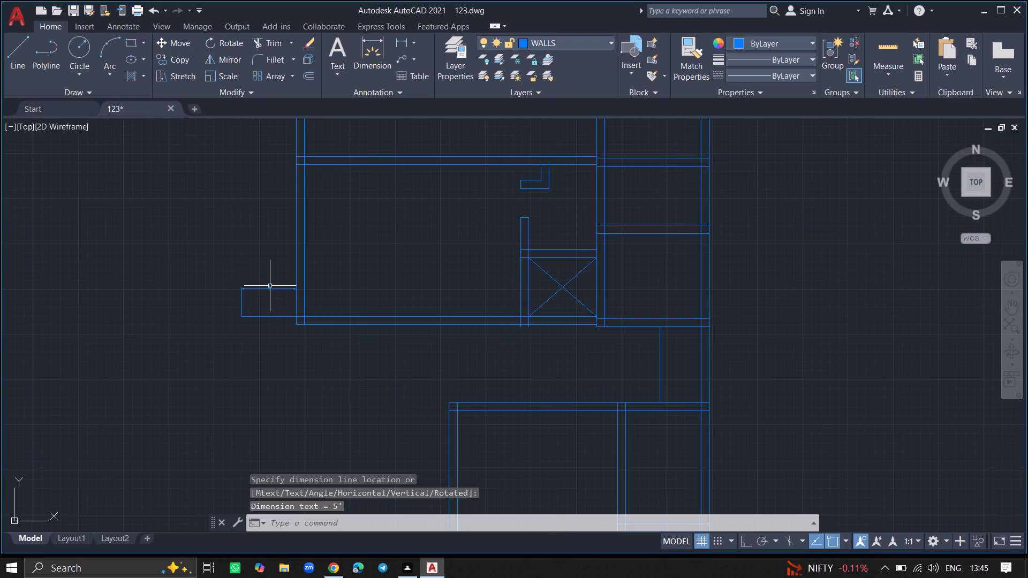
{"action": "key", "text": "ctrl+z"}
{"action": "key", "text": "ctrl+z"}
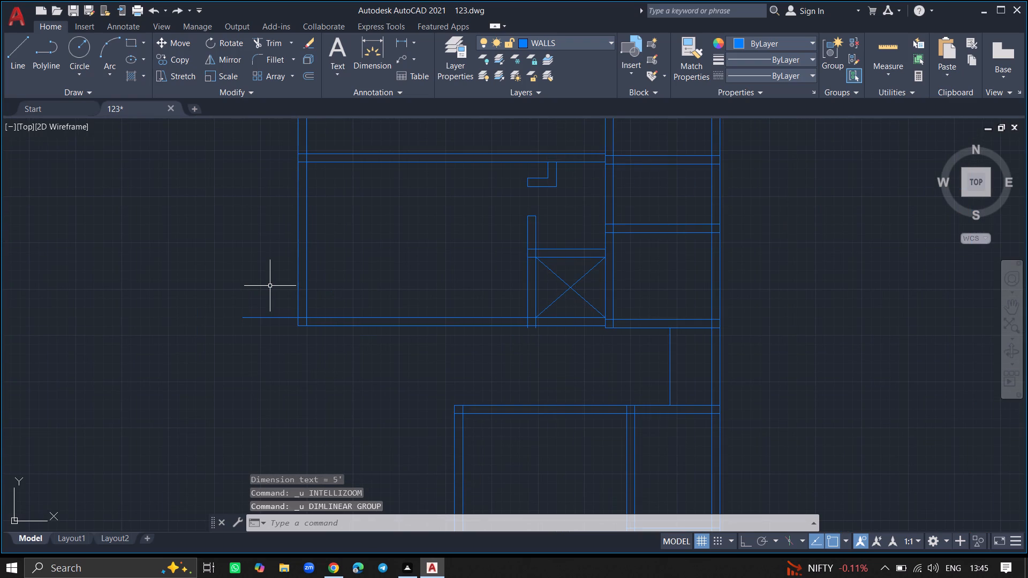
Draw a parallel line about 4'-11" west from the west wall's south end, continuing the south wall's outer line.
{"action": "key", "text": "l"}
{"action": "key", "text": "Return"}
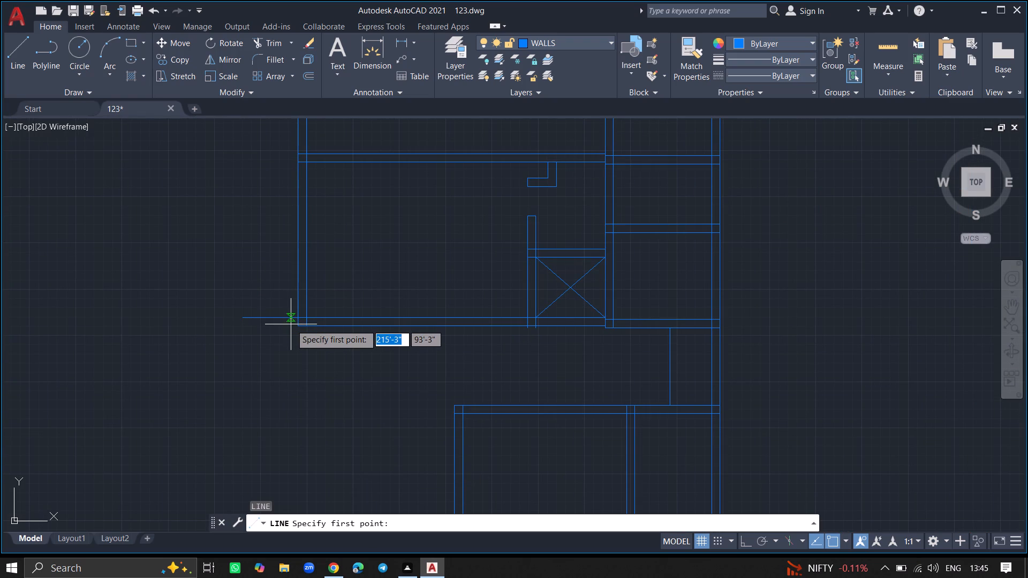
{"action": "left_click", "coordinate": [293, 325]}
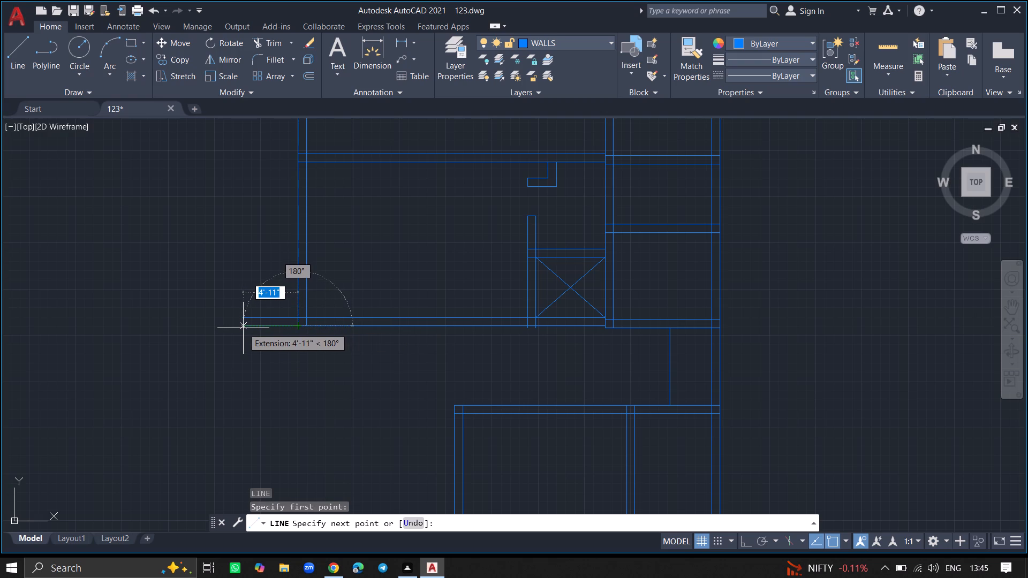
{"action": "left_click", "coordinate": [243, 328]}
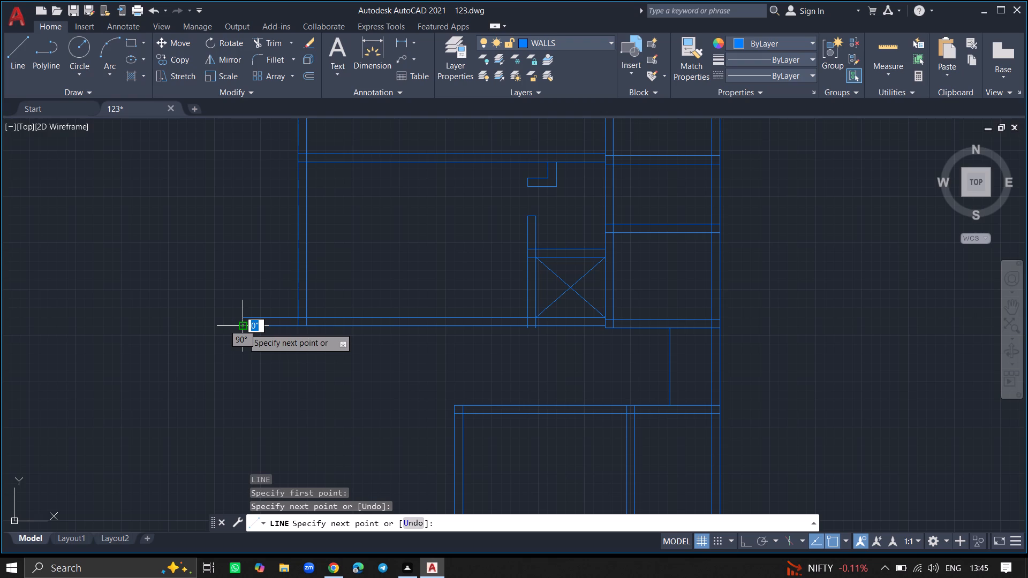
{"action": "key", "text": "Return"}
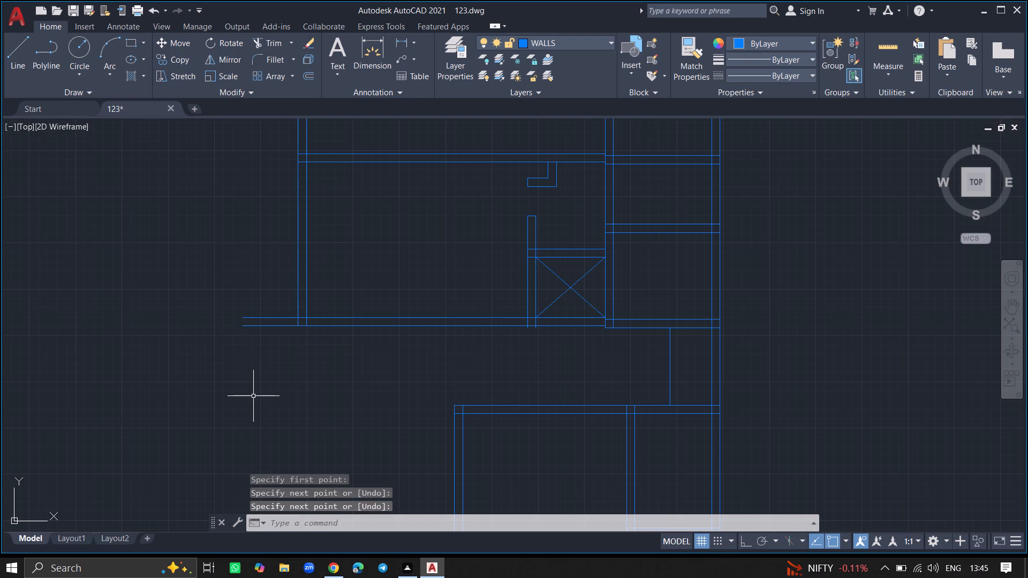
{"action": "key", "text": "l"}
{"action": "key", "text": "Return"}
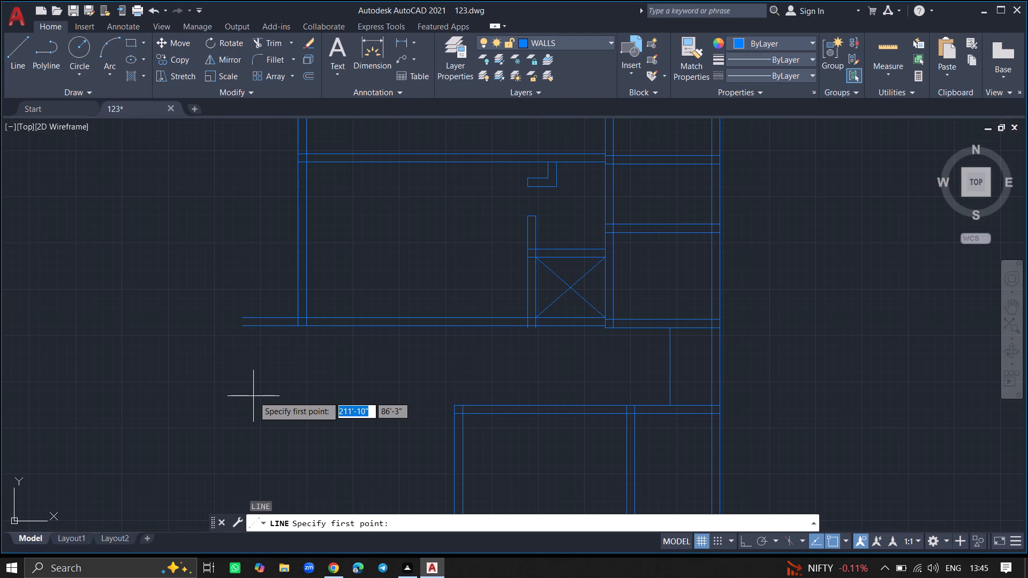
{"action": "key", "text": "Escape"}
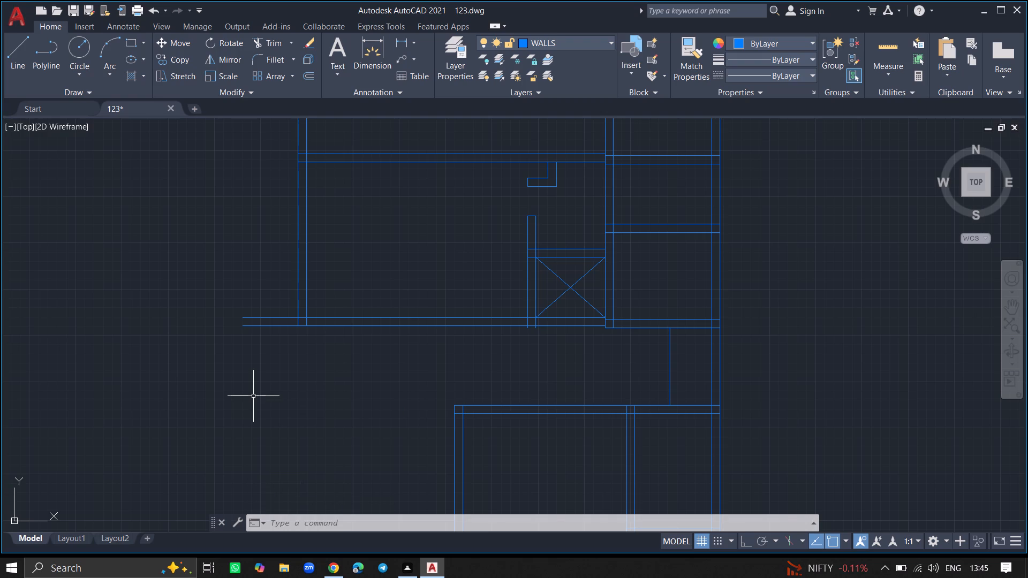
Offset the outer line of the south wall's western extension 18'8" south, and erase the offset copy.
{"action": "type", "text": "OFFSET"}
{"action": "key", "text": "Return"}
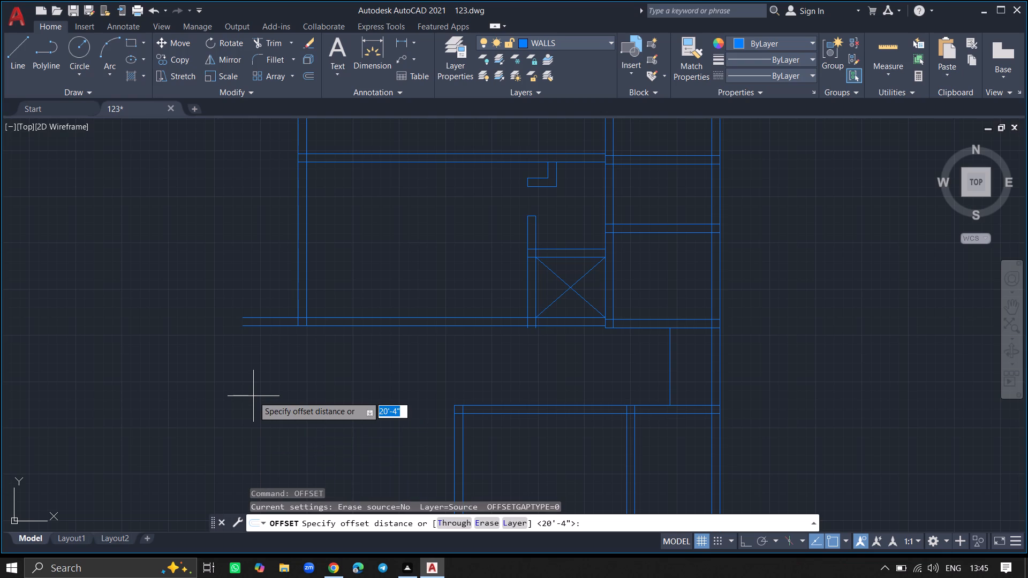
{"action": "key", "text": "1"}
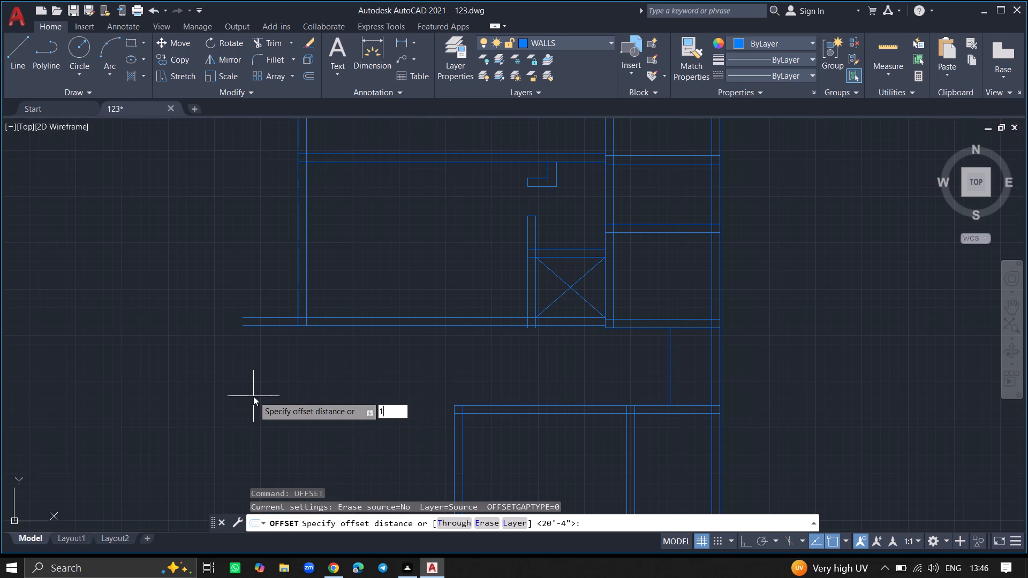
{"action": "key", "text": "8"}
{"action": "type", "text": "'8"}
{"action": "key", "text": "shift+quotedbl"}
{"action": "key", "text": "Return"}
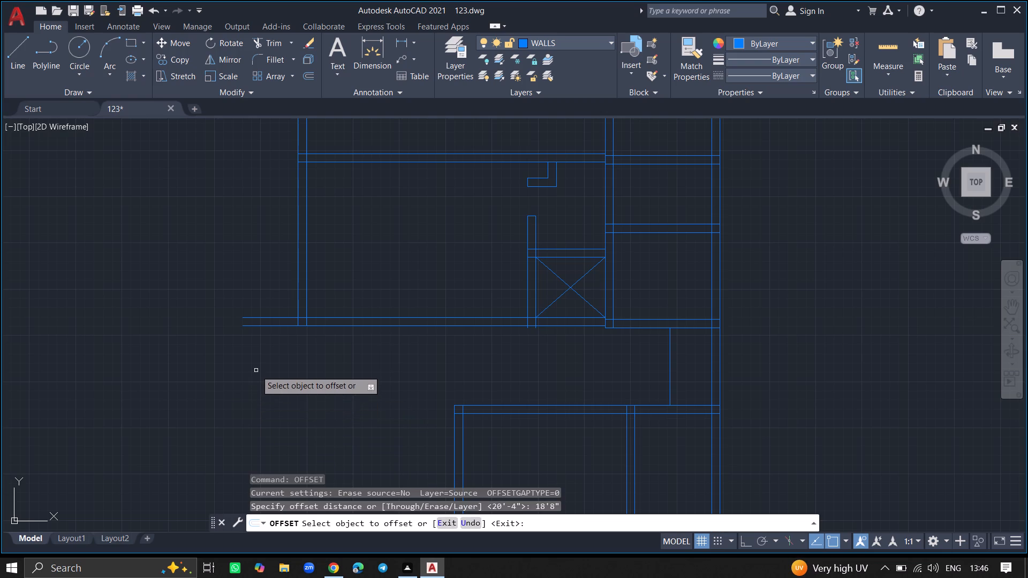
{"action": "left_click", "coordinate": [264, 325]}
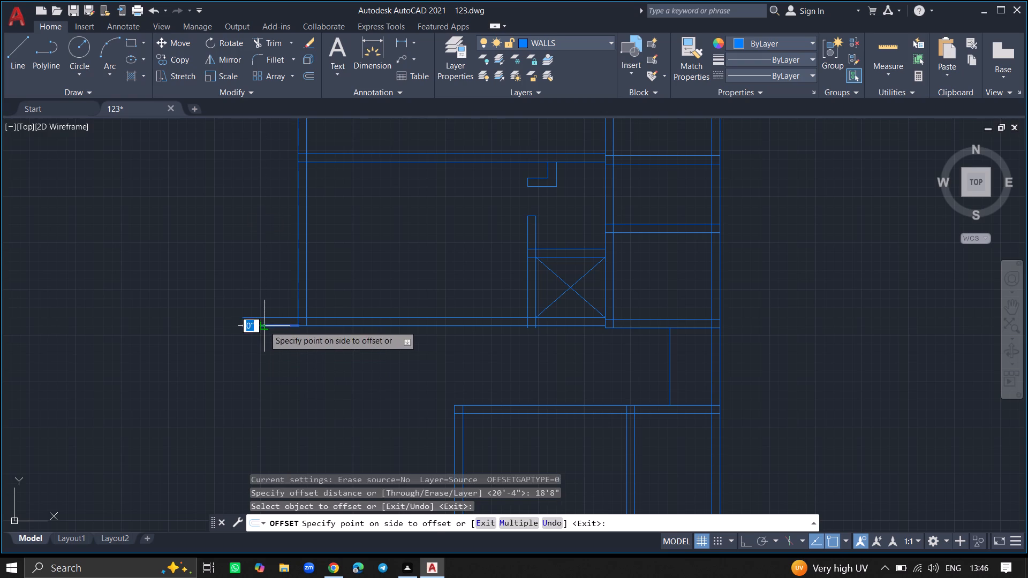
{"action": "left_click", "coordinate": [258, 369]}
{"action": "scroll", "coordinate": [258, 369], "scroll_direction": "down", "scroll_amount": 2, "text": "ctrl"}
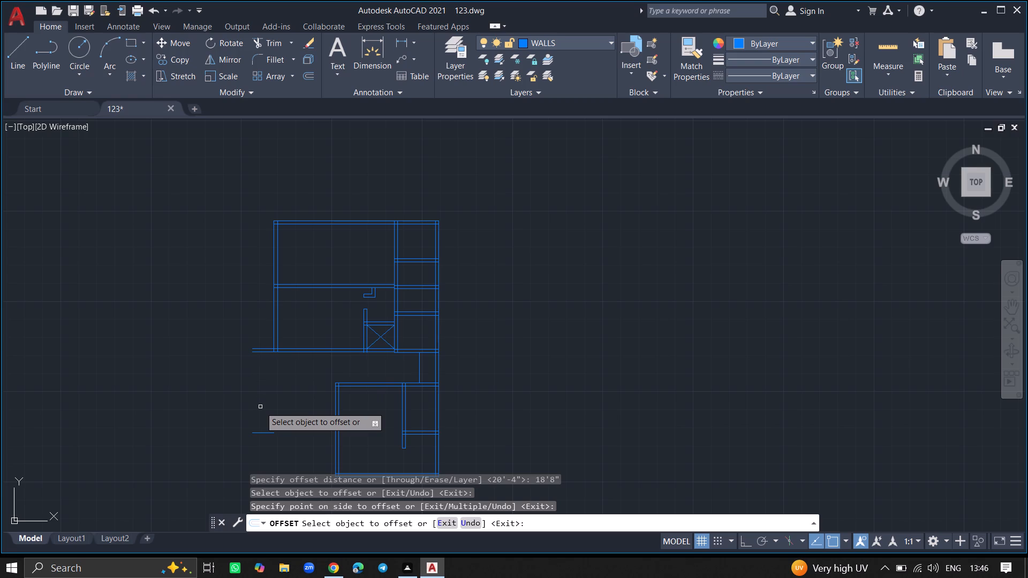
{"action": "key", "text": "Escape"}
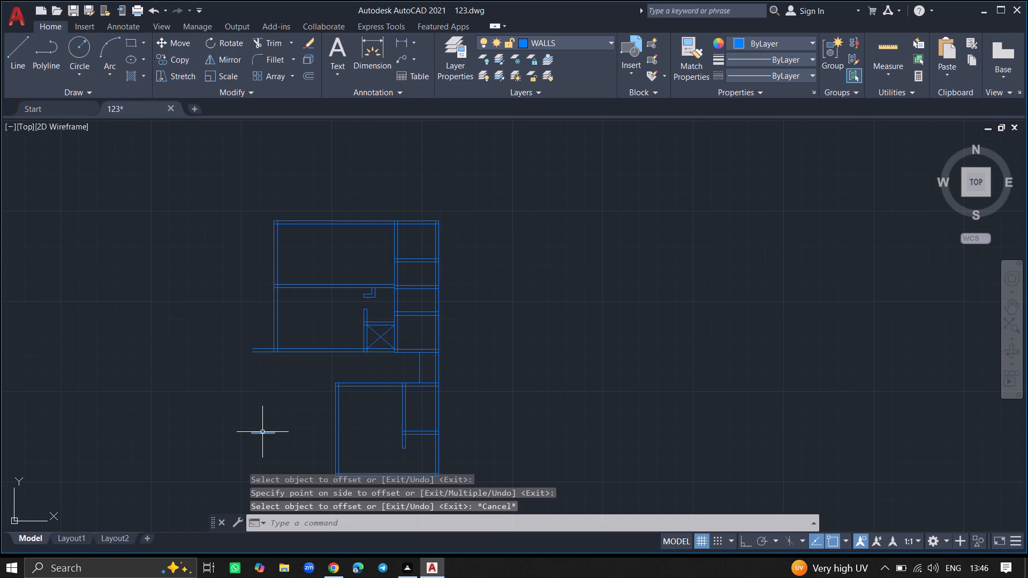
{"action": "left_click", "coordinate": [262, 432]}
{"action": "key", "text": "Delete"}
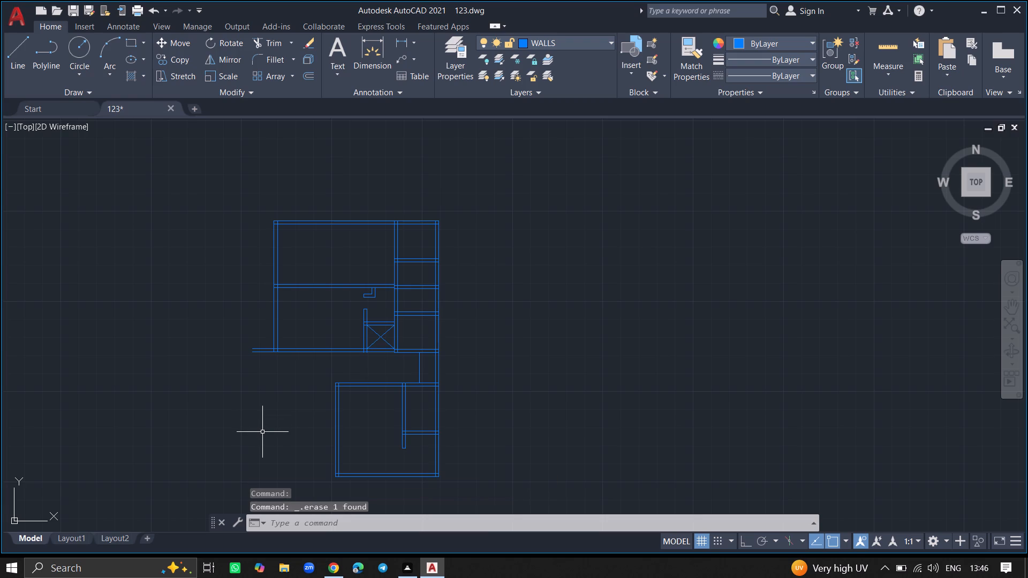
Offset the outer west wall line of the southernmost room 18'-8" west.
{"action": "key", "text": "o"}
{"action": "type", "text": "FFSET"}
{"action": "key", "text": "Return"}
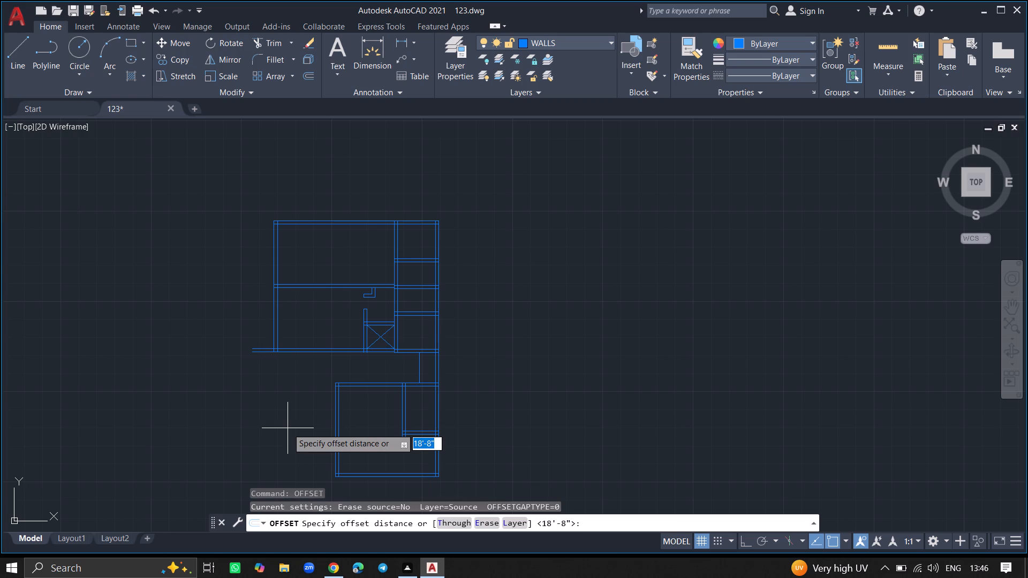
{"action": "key", "text": "Return"}
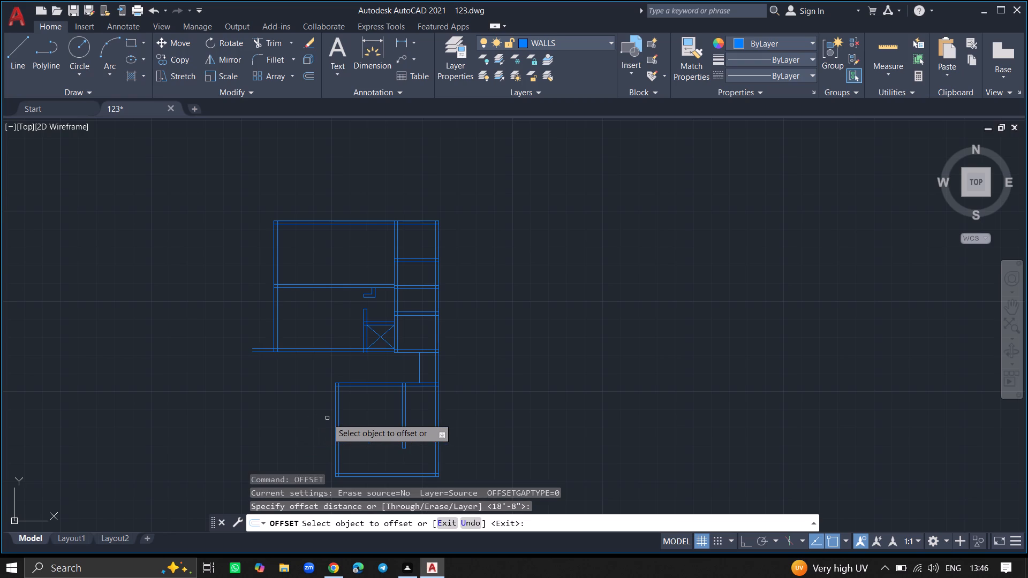
{"action": "left_click_drag", "start_coordinate": [335, 419], "coordinate": [272, 418]}
{"action": "left_click", "coordinate": [272, 418]}
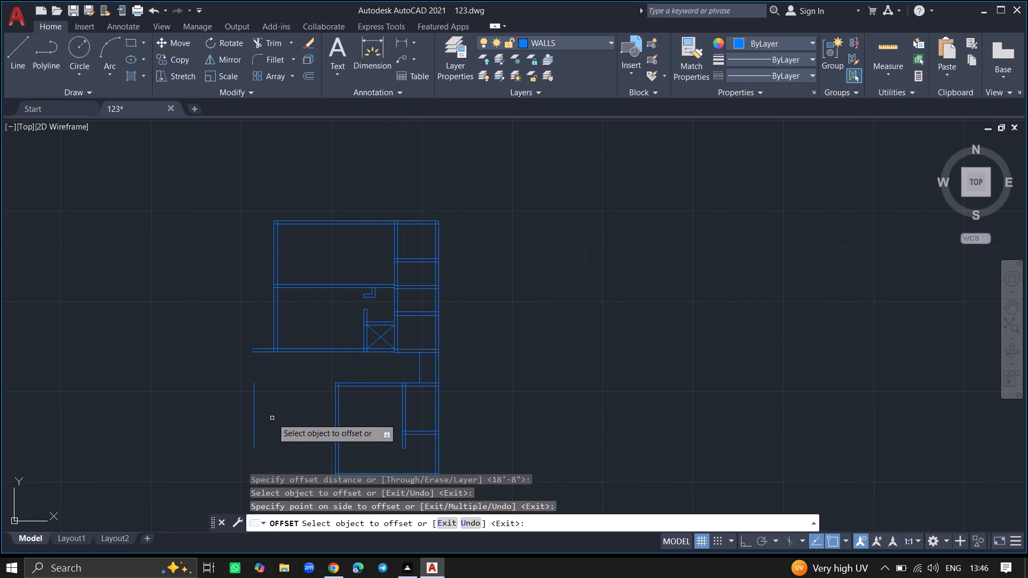
{"action": "key", "text": "Return"}
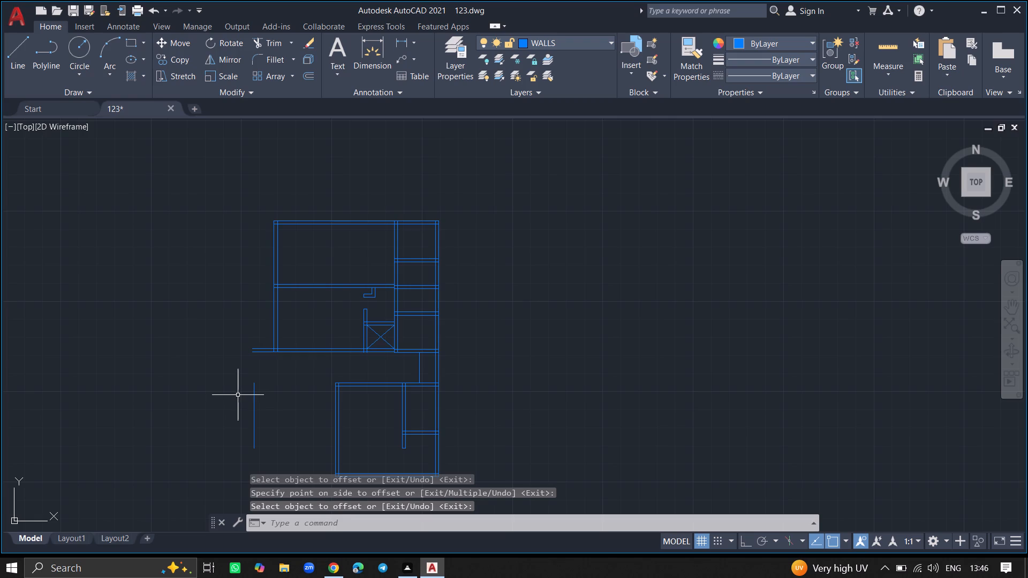
Extend the newly offset westernmost line north to the inner line of the south wall's western extension.
{"action": "scroll", "coordinate": [238, 395], "scroll_direction": "up", "scroll_amount": 3, "text": "ctrl"}
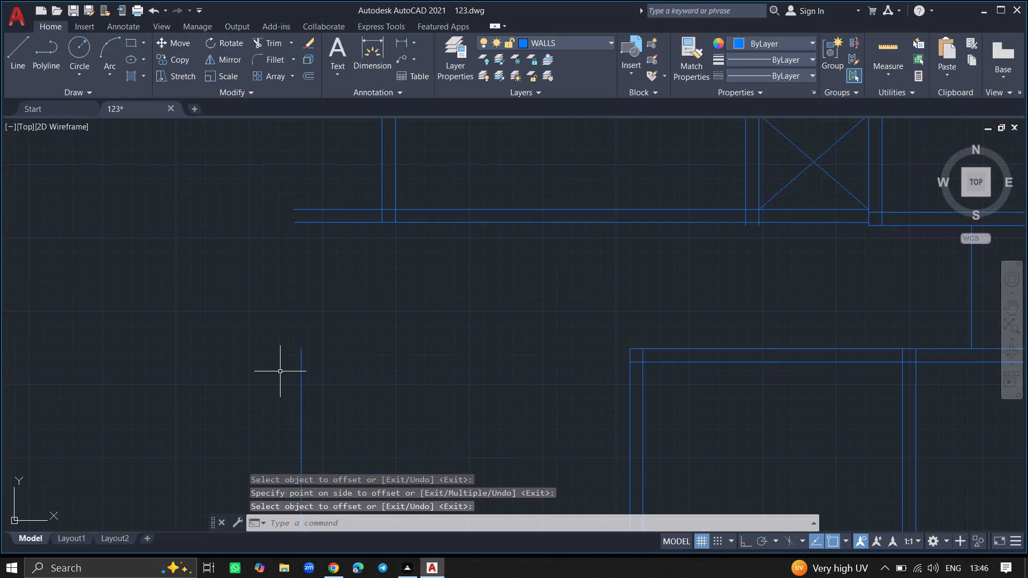
{"action": "type", "text": "EX"}
{"action": "key", "text": "Return"}
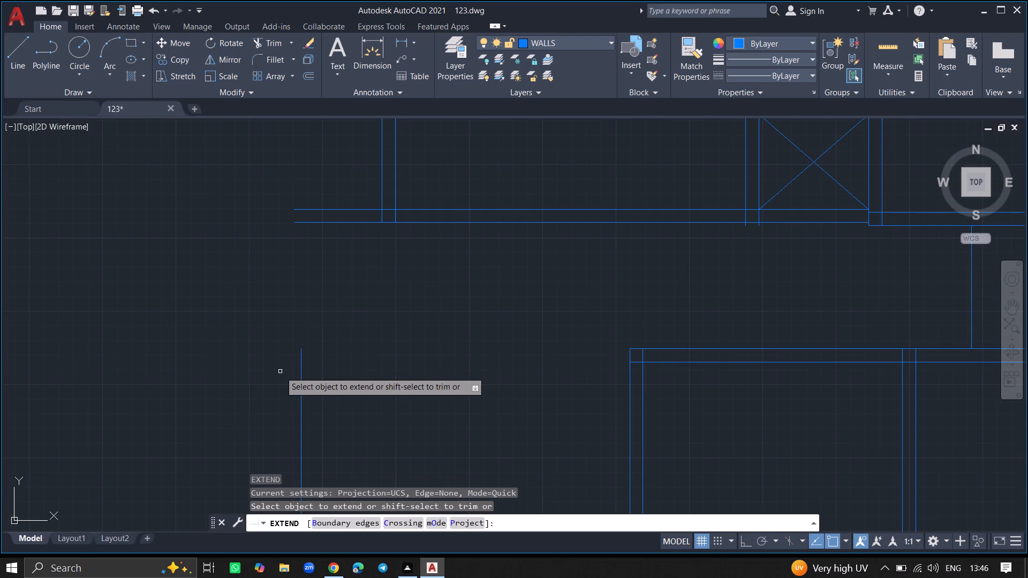
{"action": "left_click", "coordinate": [301, 363]}
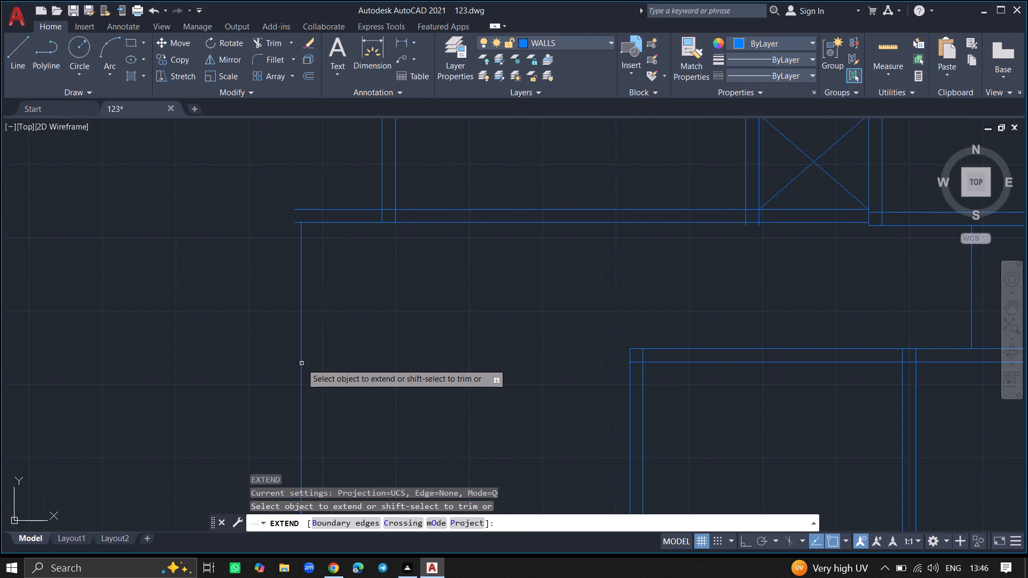
{"action": "key", "text": "Return"}
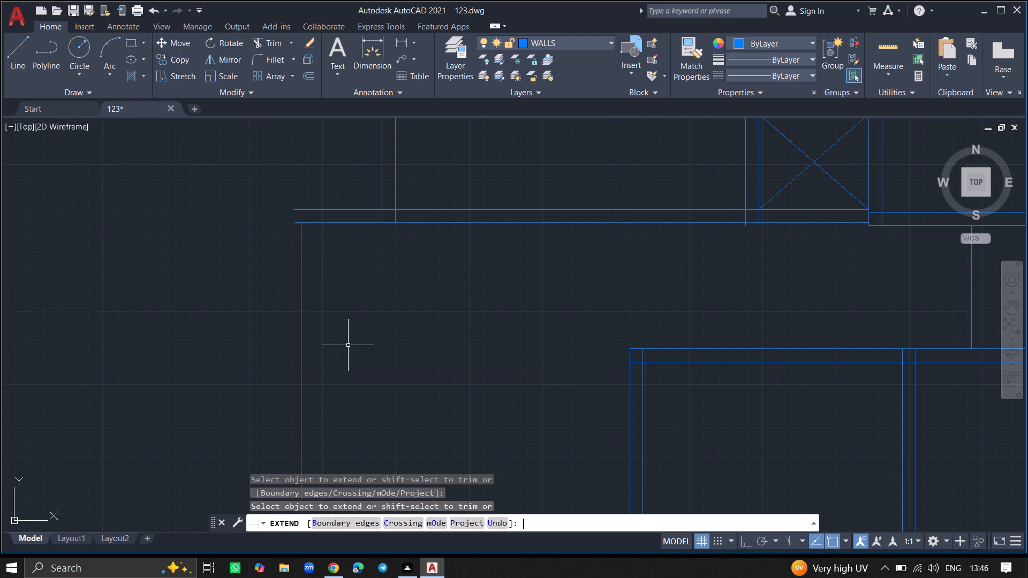
{"action": "type", "text": "EX"}
{"action": "key", "text": "Return"}
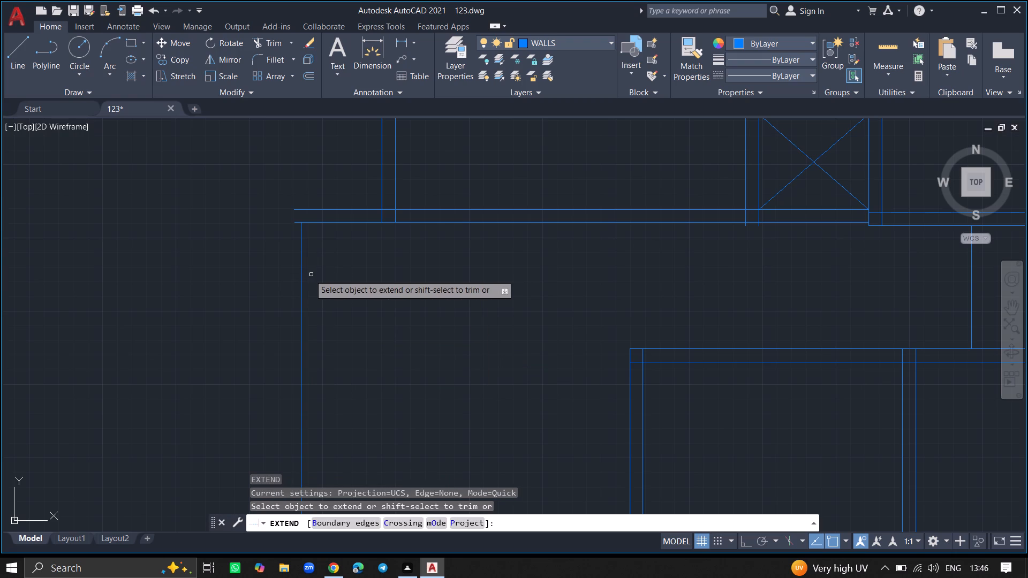
{"action": "left_click", "coordinate": [303, 271]}
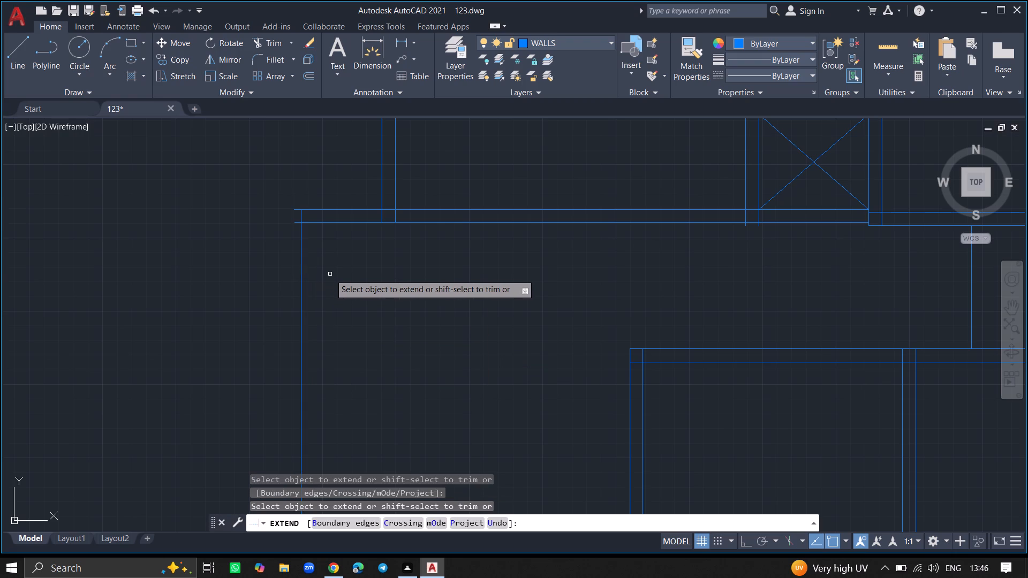
{"action": "key", "text": "Return"}
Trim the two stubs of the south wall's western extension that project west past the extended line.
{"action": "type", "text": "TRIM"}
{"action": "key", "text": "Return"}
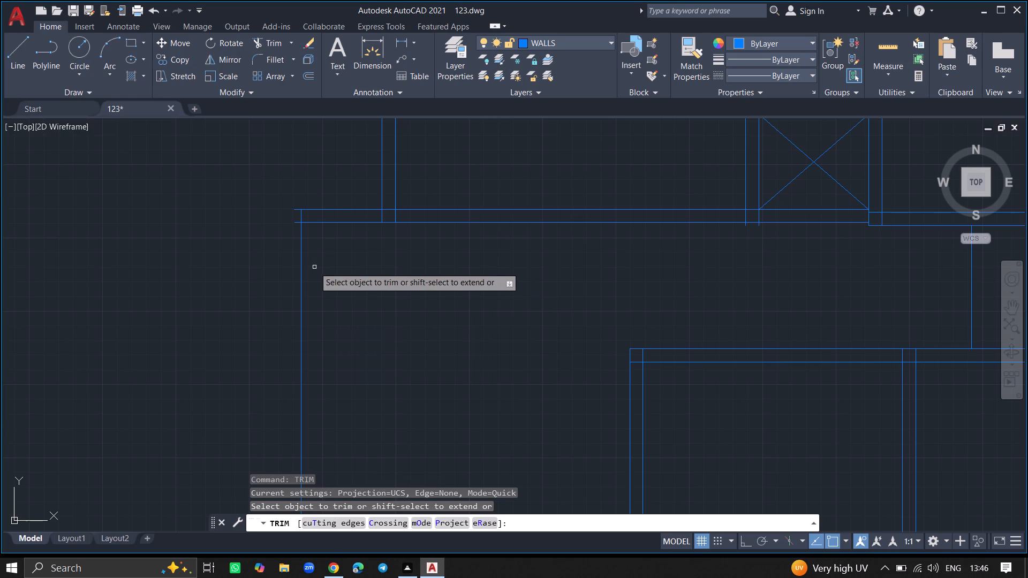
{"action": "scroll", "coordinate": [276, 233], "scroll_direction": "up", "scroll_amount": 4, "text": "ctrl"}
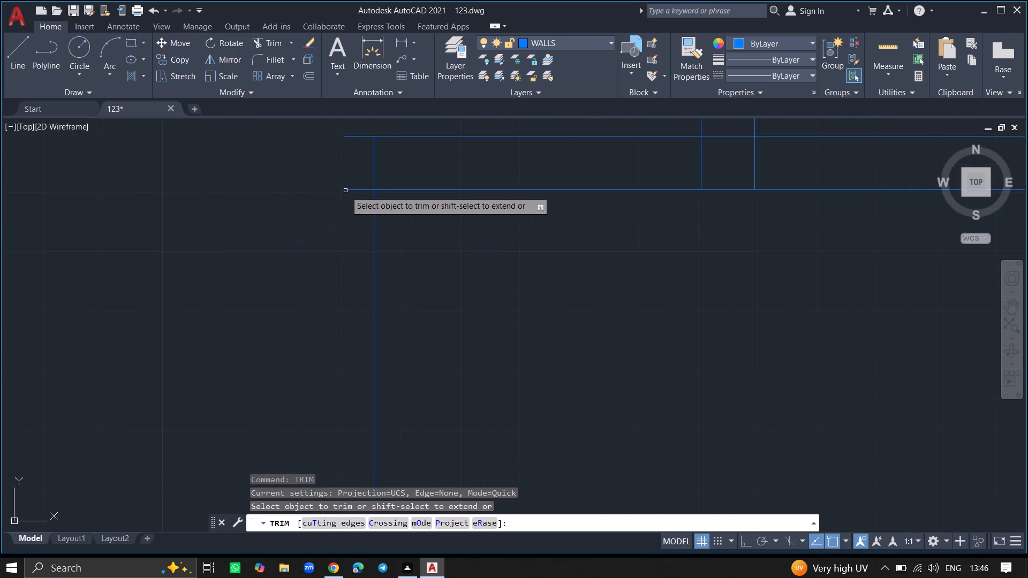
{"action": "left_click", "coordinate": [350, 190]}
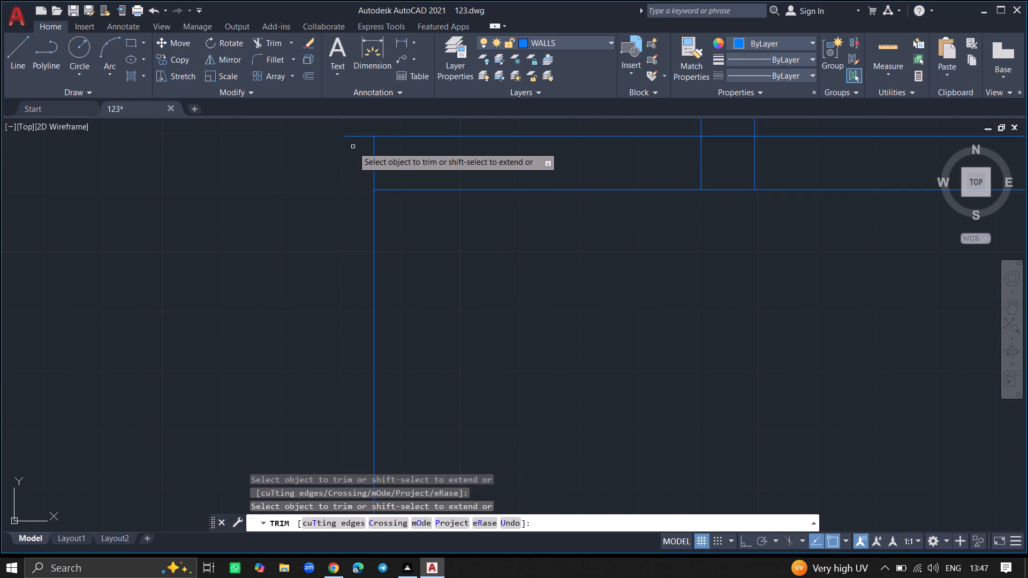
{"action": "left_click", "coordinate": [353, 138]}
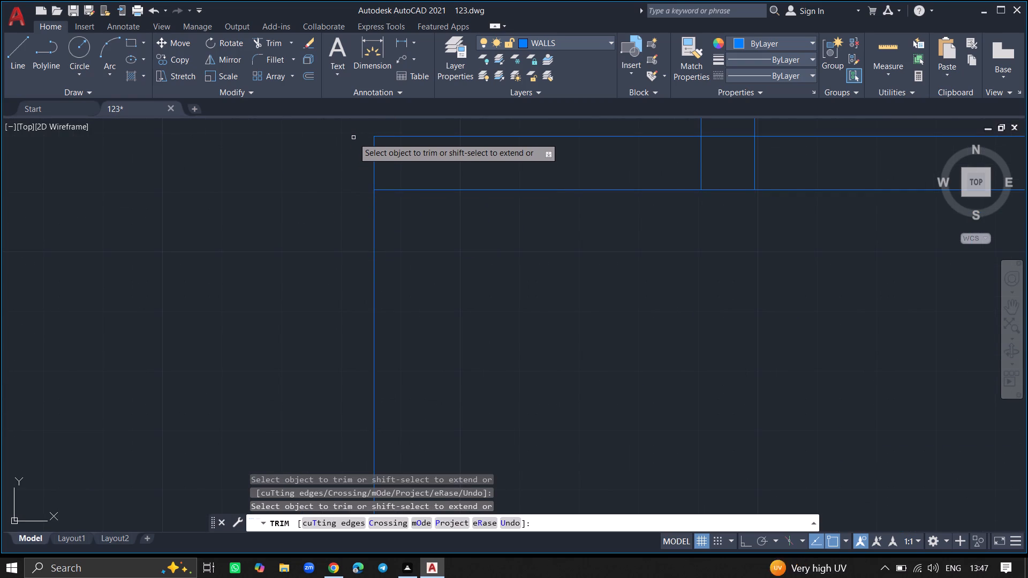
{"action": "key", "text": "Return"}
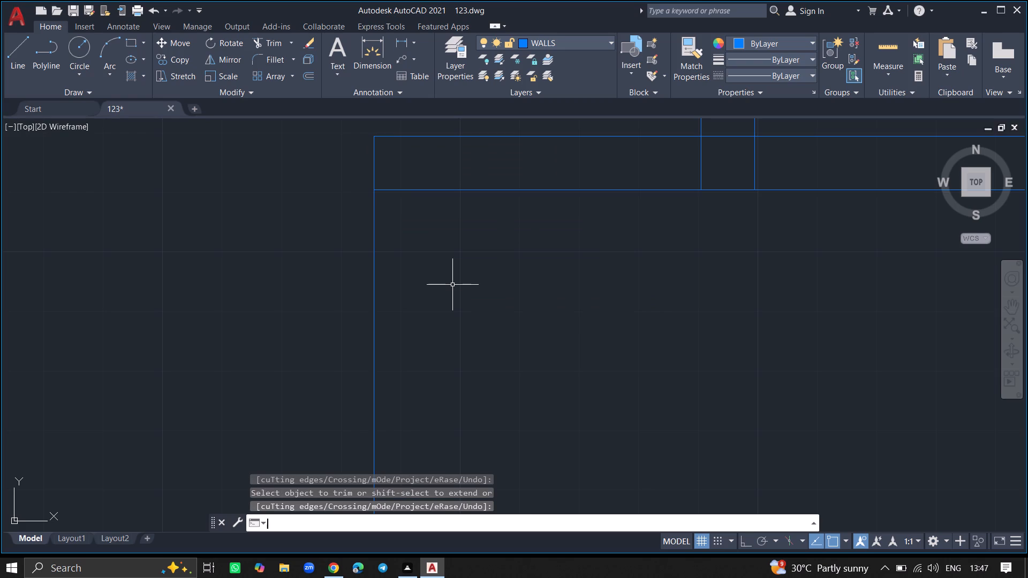
Offset the extended westernmost line 9" west to form the second line of the wall.
{"action": "type", "text": "OF"}
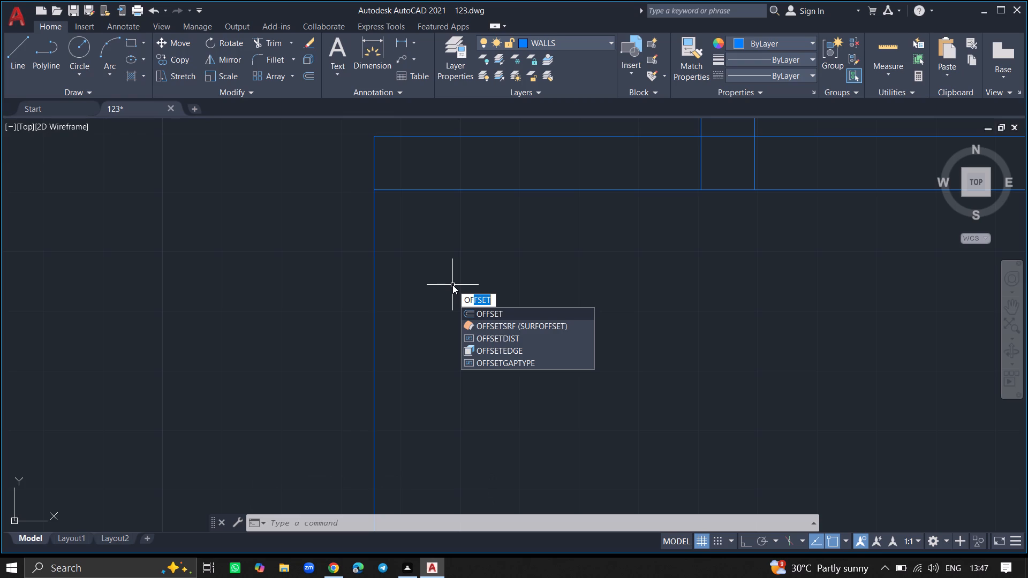
{"action": "left_click", "coordinate": [480, 313]}
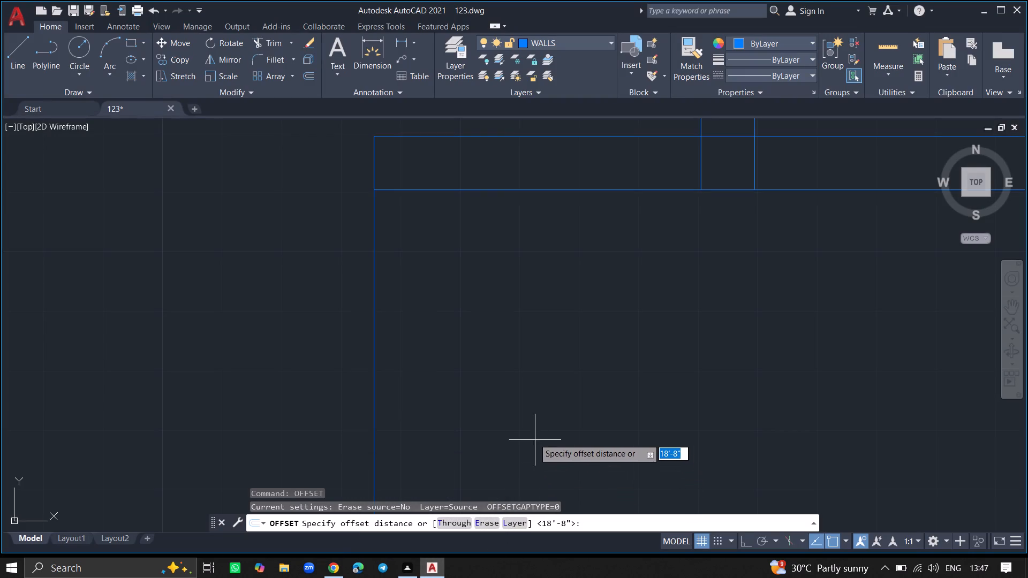
{"action": "key", "text": "9"}
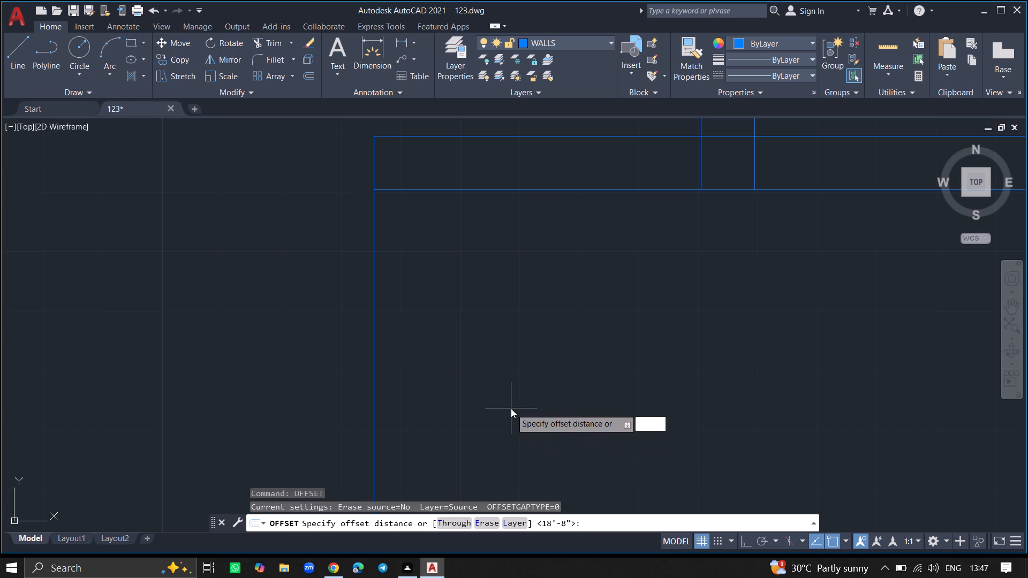
{"action": "key", "text": "shift+quotedbl"}
{"action": "key", "text": "Return"}
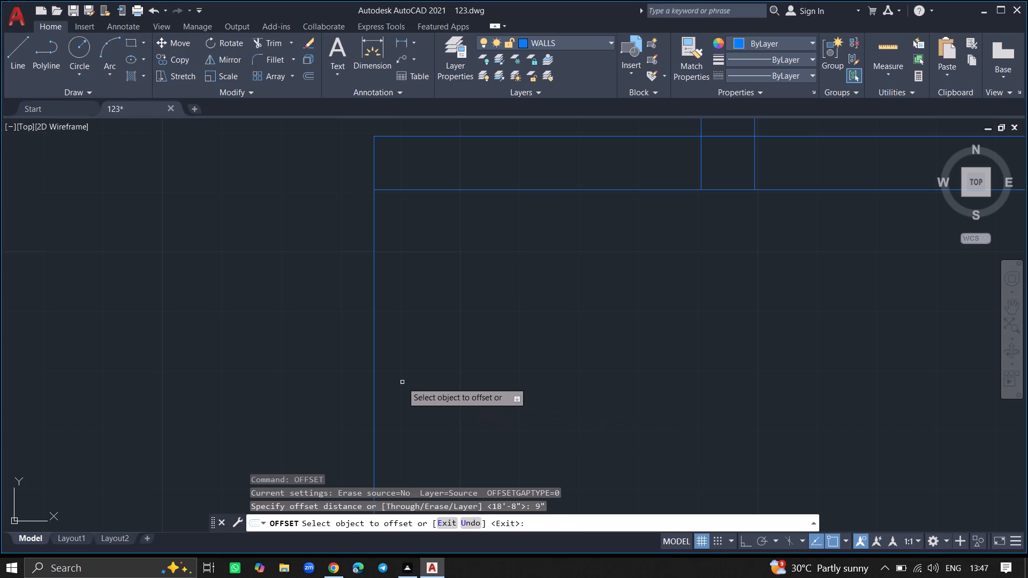
{"action": "left_click_drag", "start_coordinate": [374, 389], "coordinate": [346, 383]}
{"action": "left_click", "coordinate": [346, 383]}
{"action": "key", "text": "Return"}
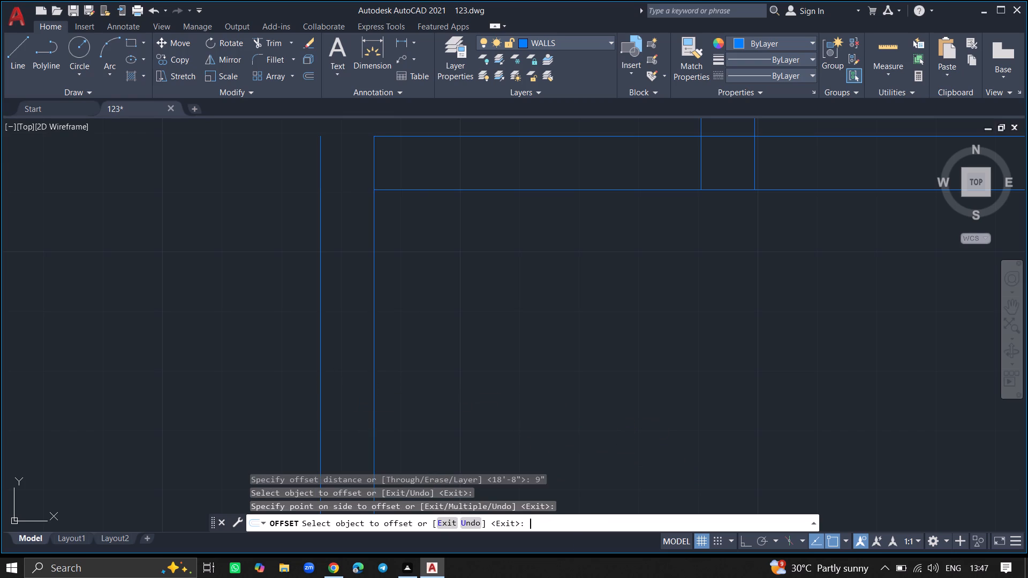
Extend both lines of the south wall's western extension west to the new outer wall line.
{"action": "key", "text": "e"}
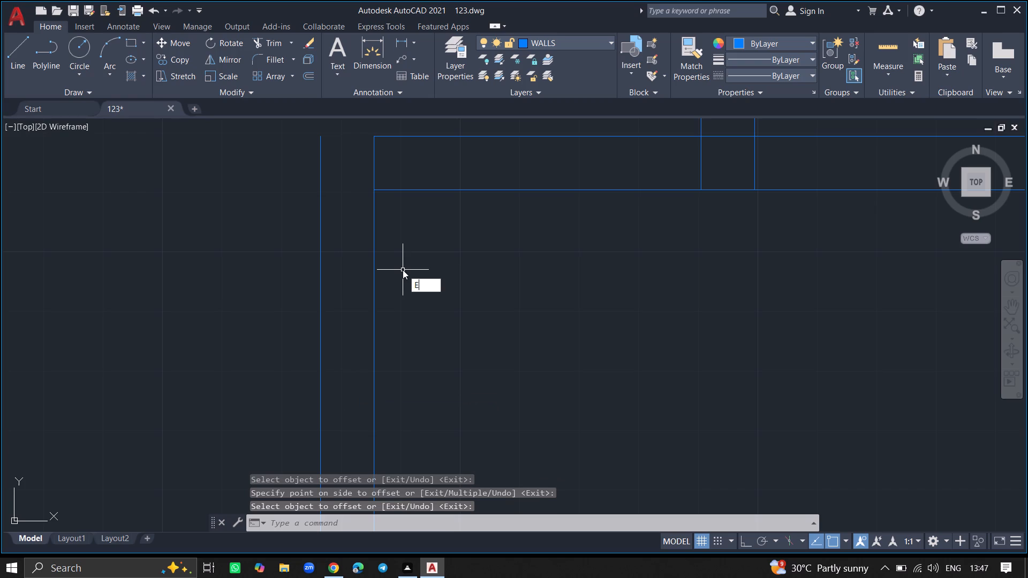
{"action": "key", "text": "x"}
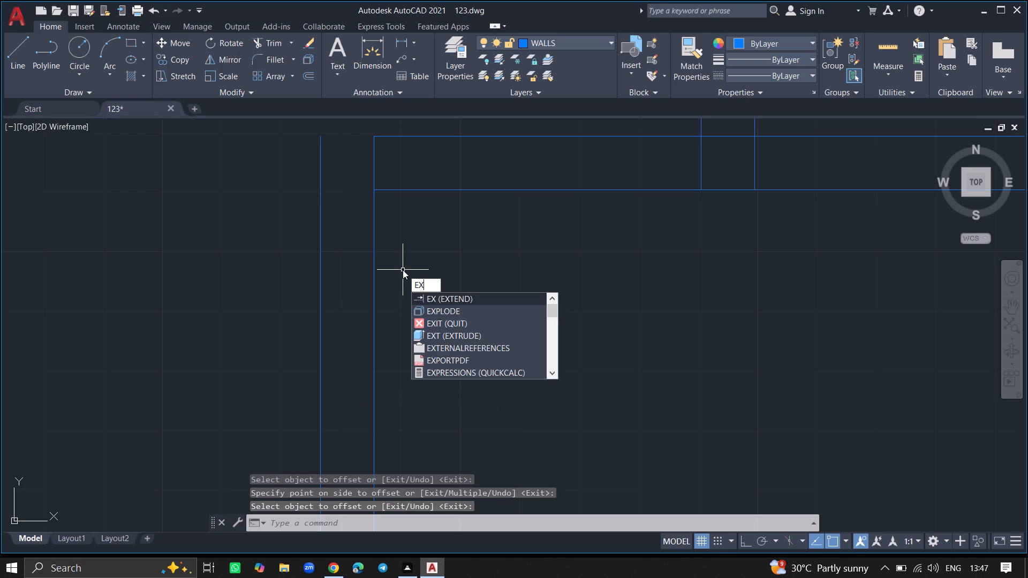
{"action": "key", "text": "Return"}
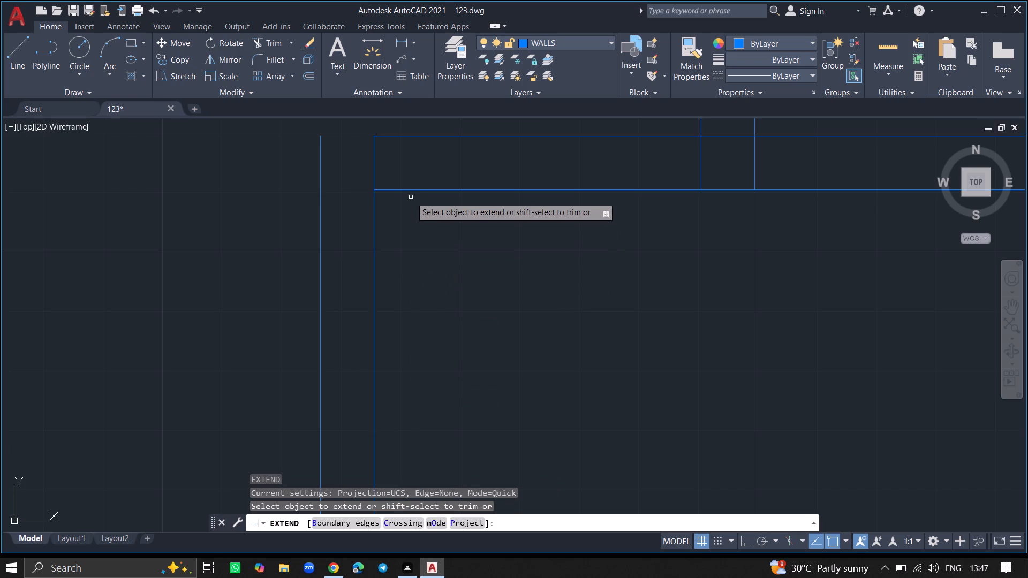
{"action": "left_click", "coordinate": [410, 192]}
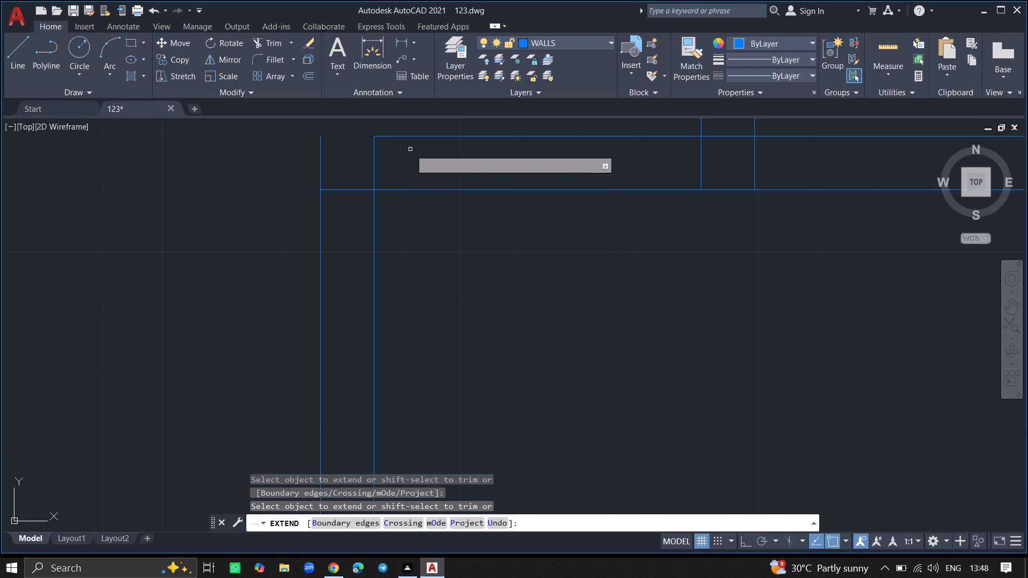
{"action": "left_click", "coordinate": [409, 138]}
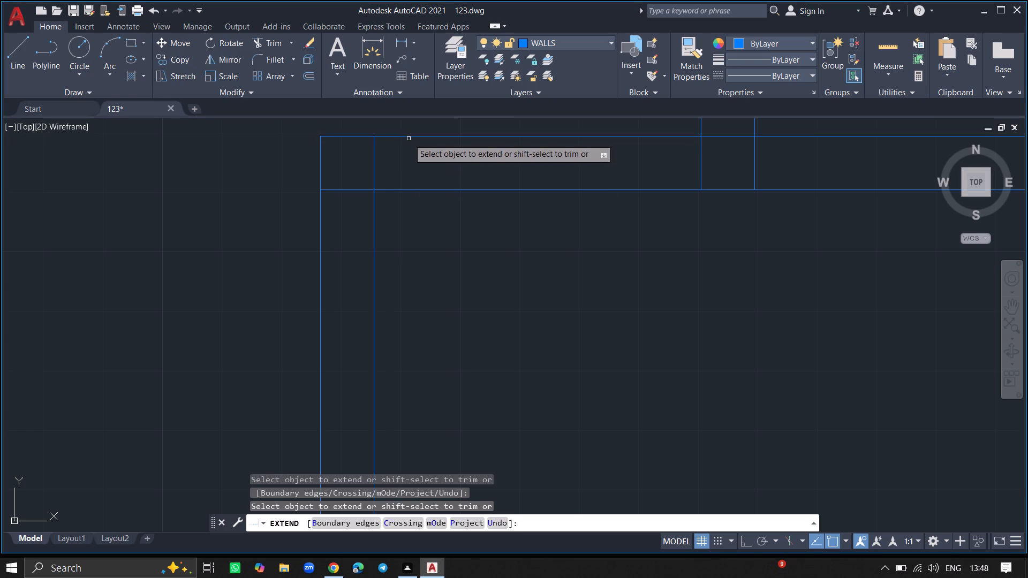
{"action": "scroll", "coordinate": [425, 245], "scroll_direction": "down", "scroll_amount": 5, "text": "ctrl"}
{"action": "key", "text": "Return"}
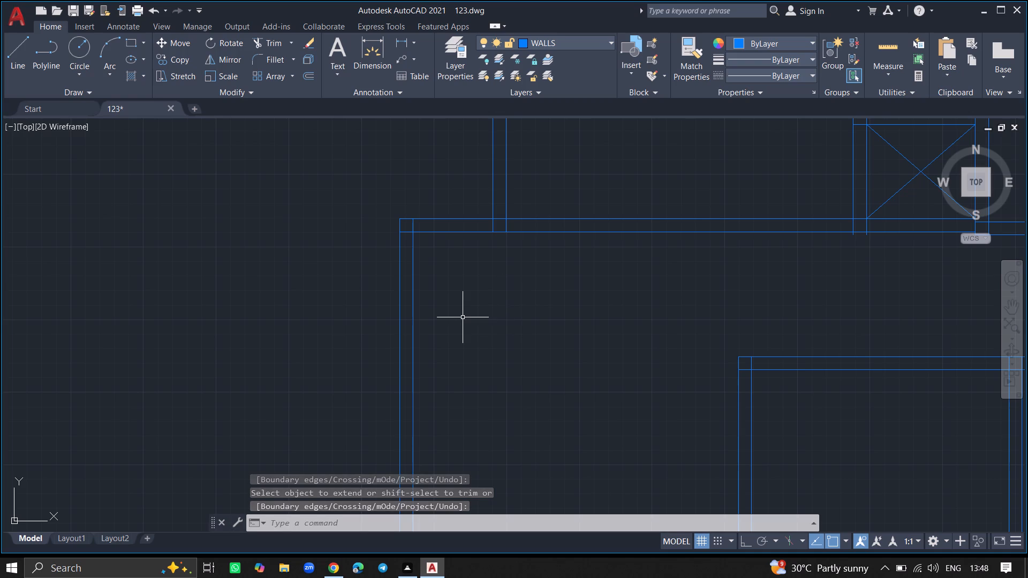
Offset the outer line of the south wall's western extension 14'9" south.
{"action": "type", "text": "OFFSET"}
{"action": "key", "text": "Return"}
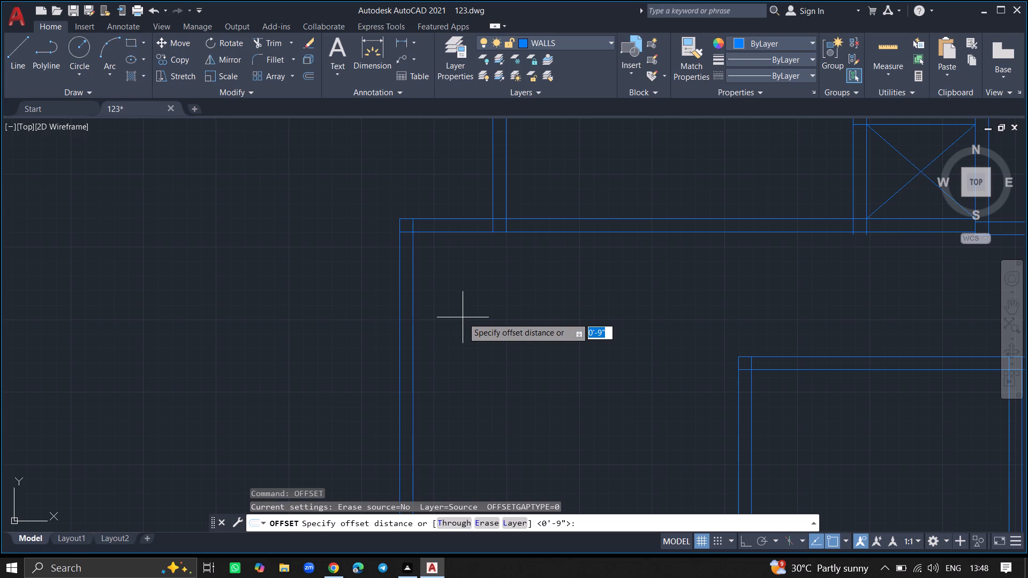
{"action": "type", "text": "14"}
{"action": "key", "text": "apostrophe"}
{"action": "key", "text": "9"}
{"action": "key", "text": "shift+quotedbl"}
{"action": "key", "text": "Return"}
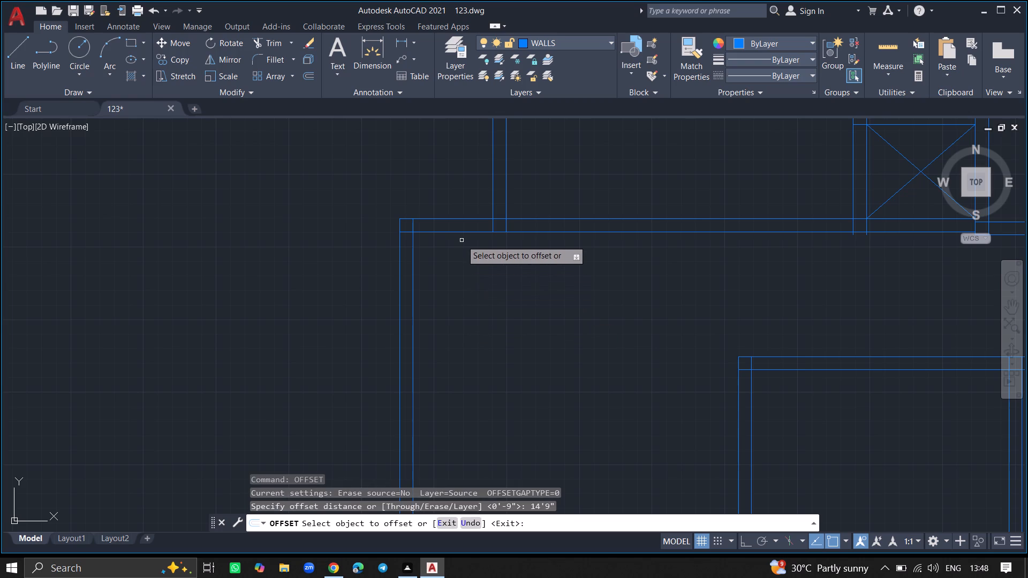
{"action": "left_click", "coordinate": [458, 232]}
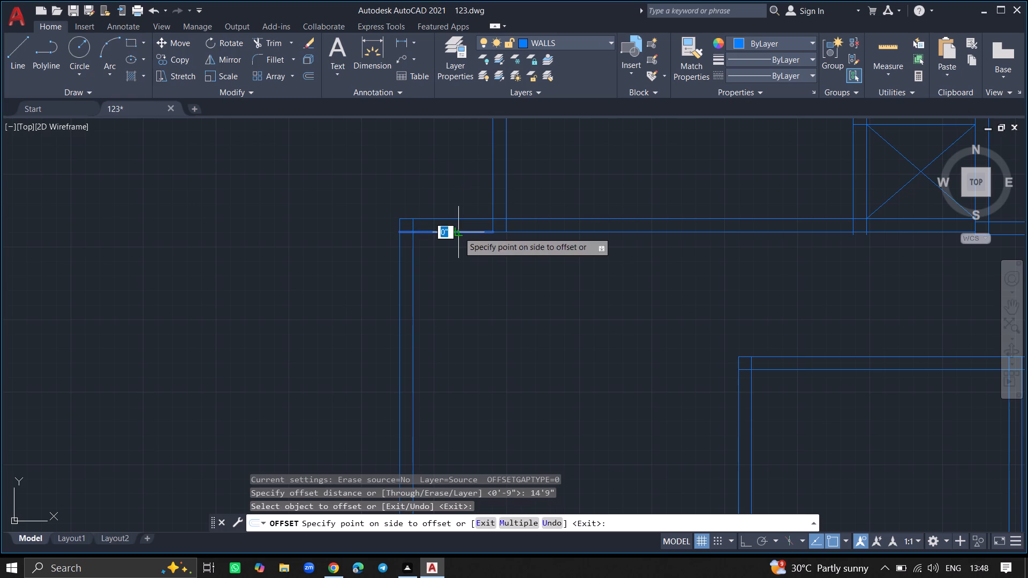
{"action": "left_click", "coordinate": [458, 306]}
{"action": "scroll", "coordinate": [458, 306], "scroll_direction": "down", "scroll_amount": 5, "text": "ctrl"}
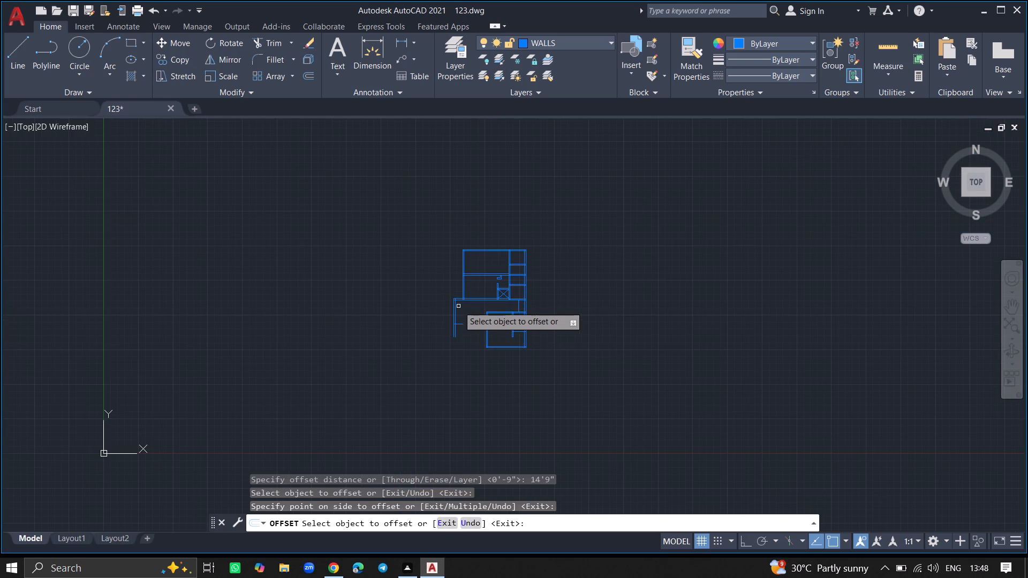
{"action": "scroll", "coordinate": [469, 335], "scroll_direction": "up", "scroll_amount": 3, "text": "ctrl"}
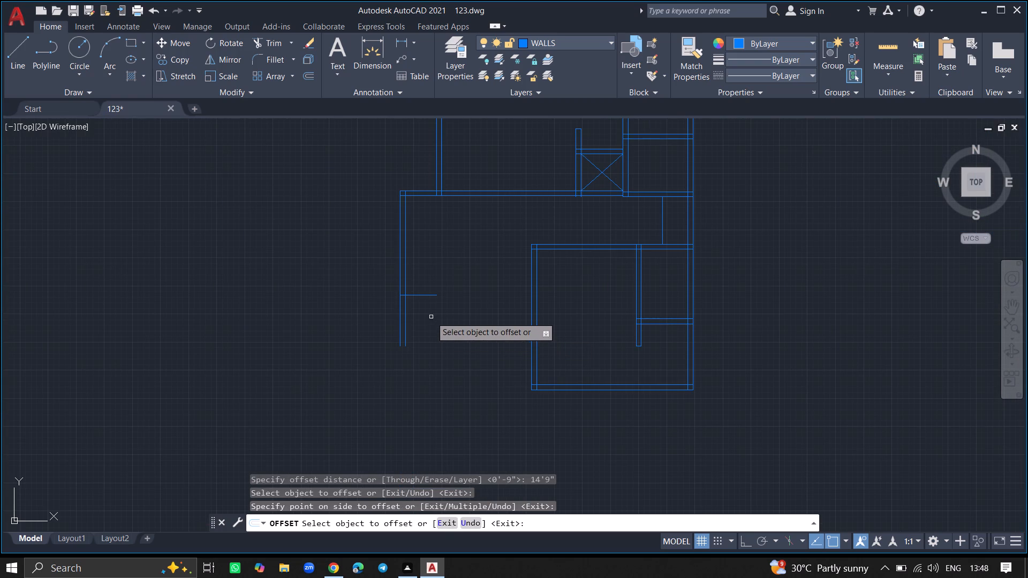
{"action": "scroll", "coordinate": [430, 316], "scroll_direction": "up", "scroll_amount": 2, "text": "ctrl"}
{"action": "key", "text": "Return"}
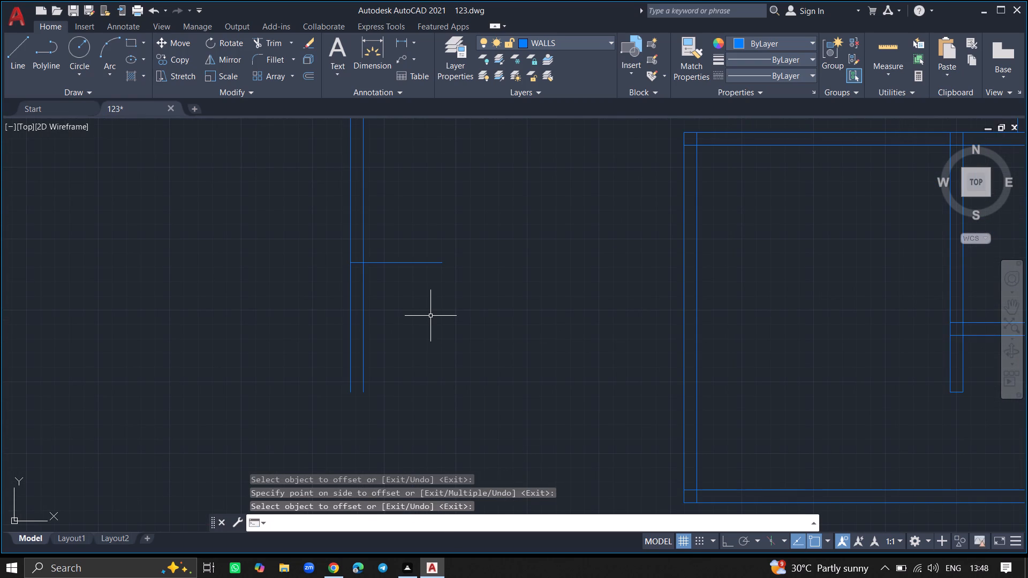
Extend the 14'9" offset line east to the inner west wall line of the southernmost room.
{"action": "type", "text": "EX"}
{"action": "key", "text": "Return"}
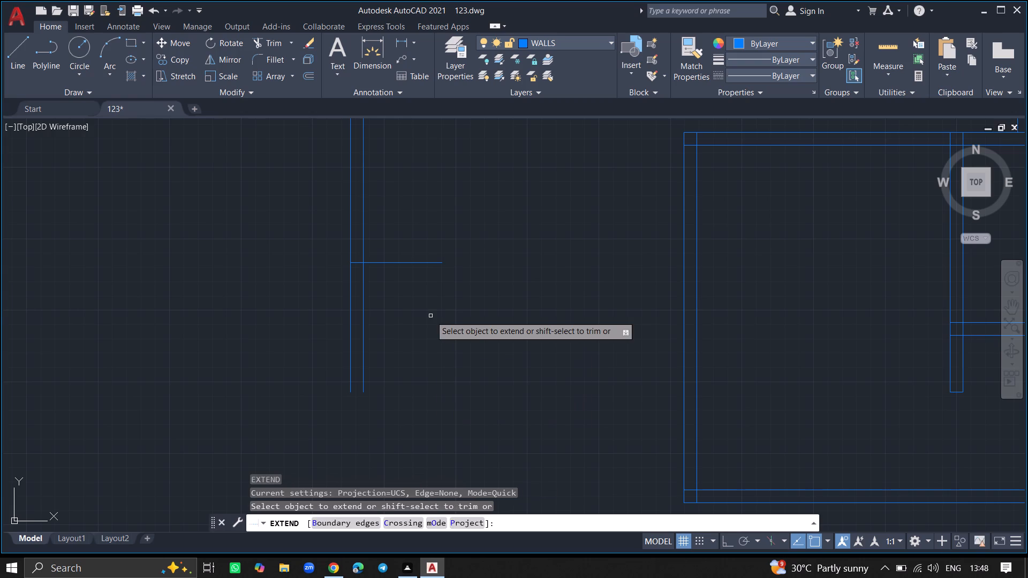
{"action": "left_click", "coordinate": [421, 262]}
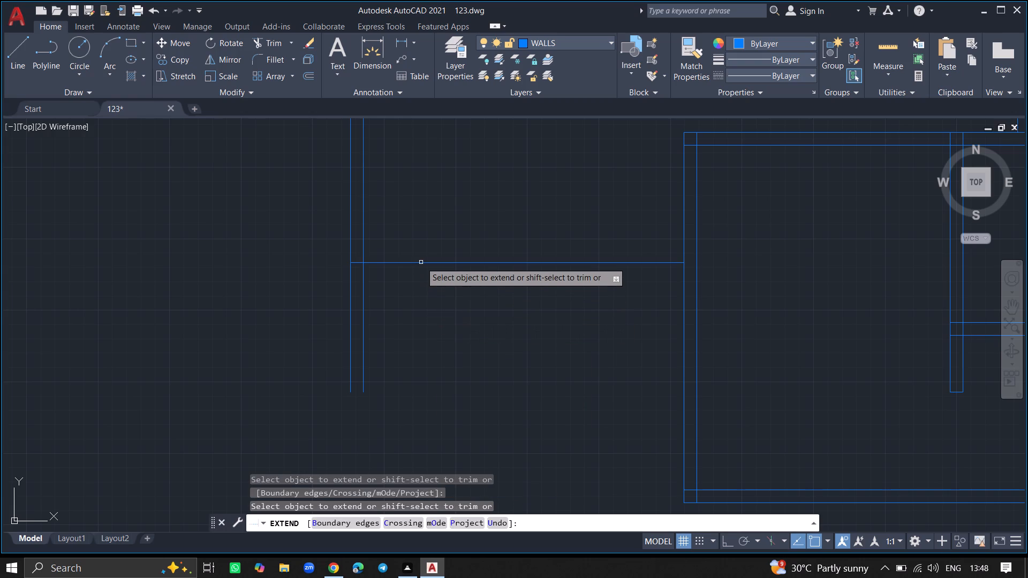
{"action": "left_click", "coordinate": [648, 264]}
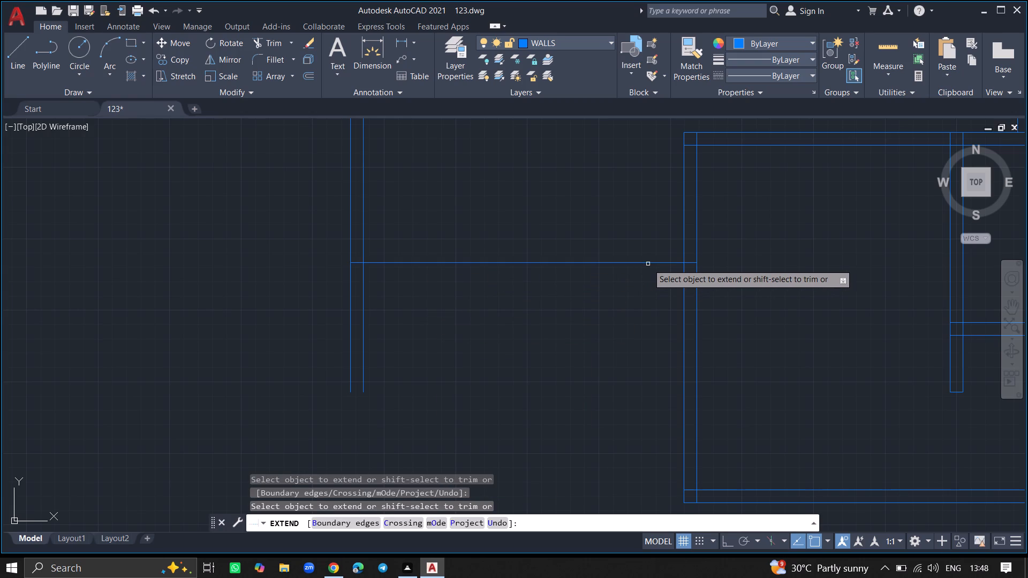
{"action": "key", "text": "Return"}
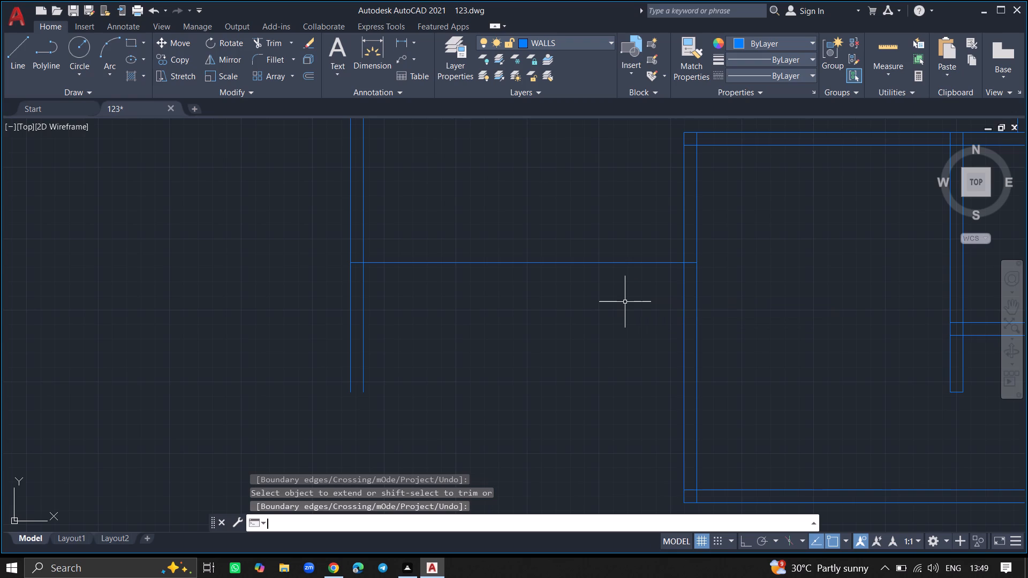
Offset the line 14'9" south of the western extension by 9" south to form the second line of the wall.
{"action": "type", "text": "TRIM"}
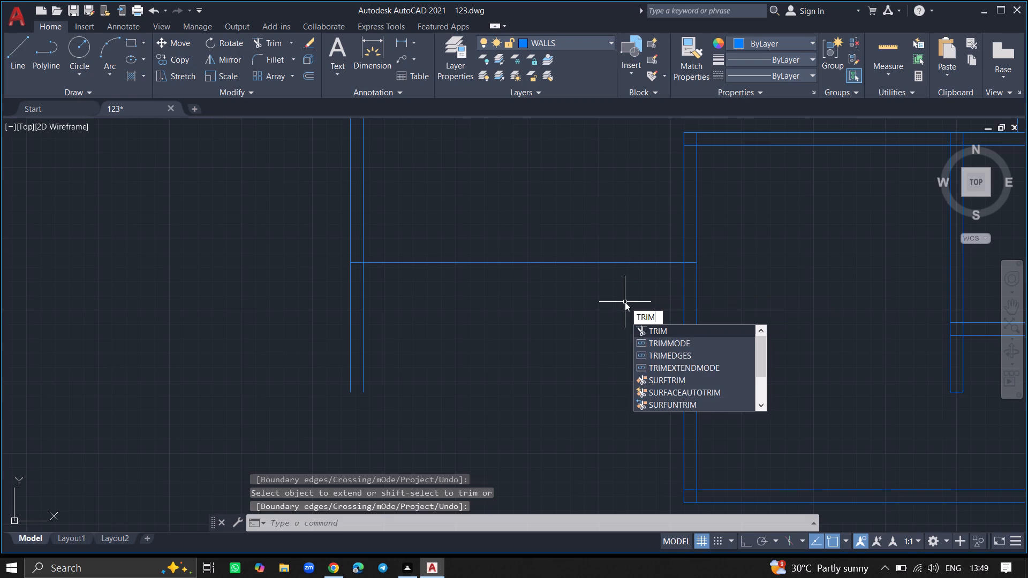
{"action": "key", "text": "Escape"}
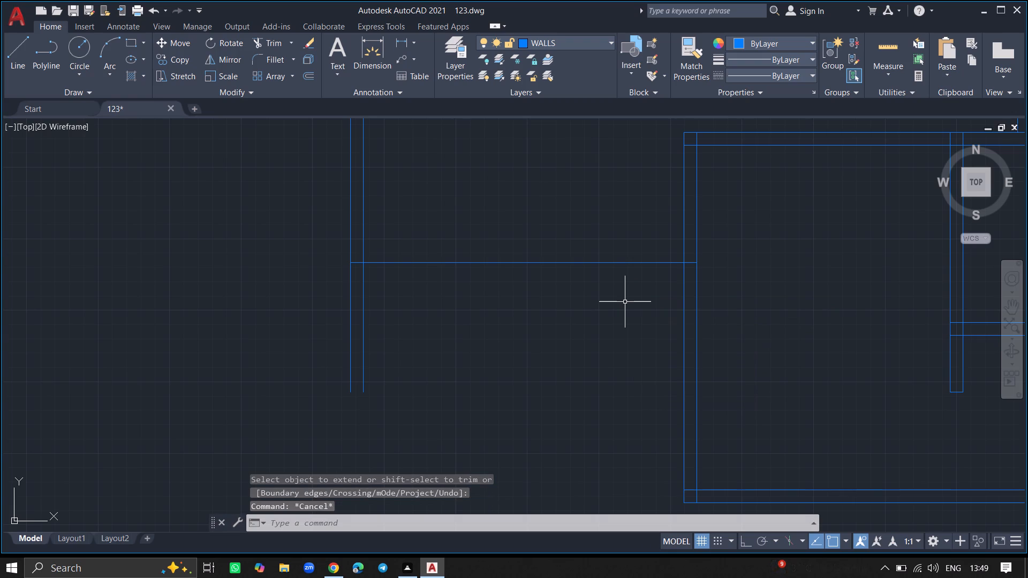
{"action": "key", "text": "o"}
{"action": "type", "text": "FFSET"}
{"action": "key", "text": "Return"}
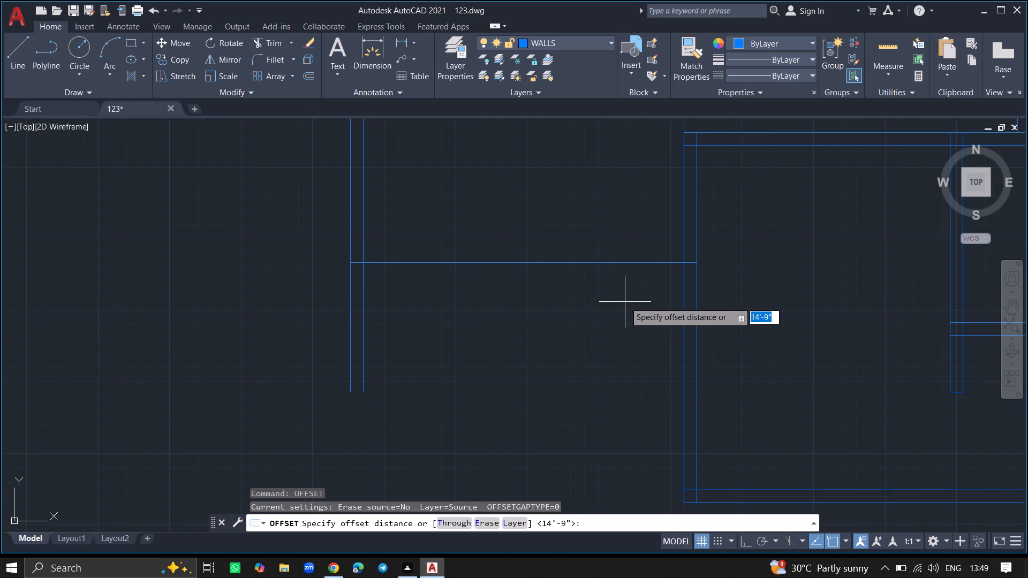
{"action": "type", "text": "9\""}
{"action": "key", "text": "Return"}
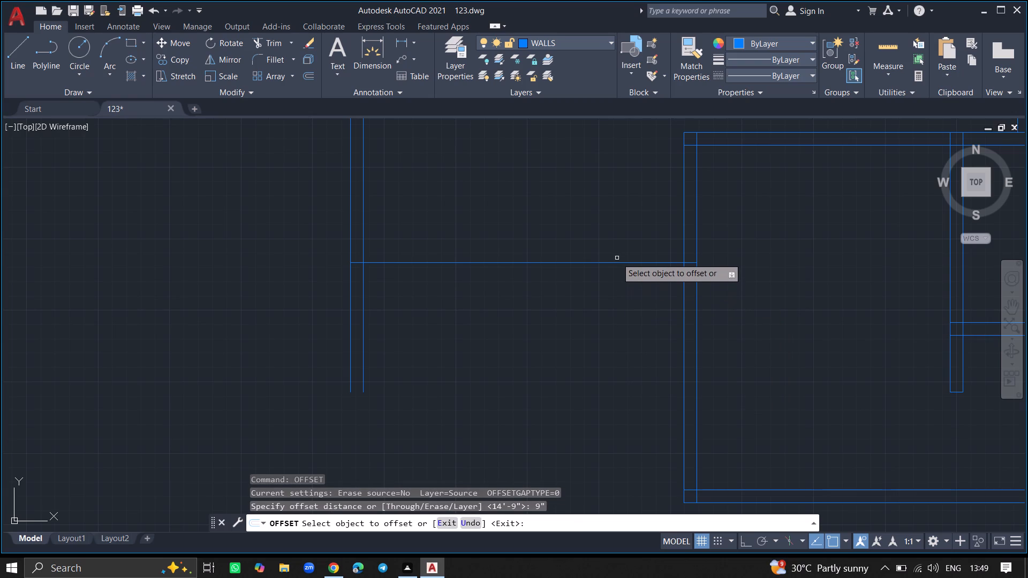
{"action": "left_click", "coordinate": [616, 261]}
{"action": "left_click", "coordinate": [617, 290]}
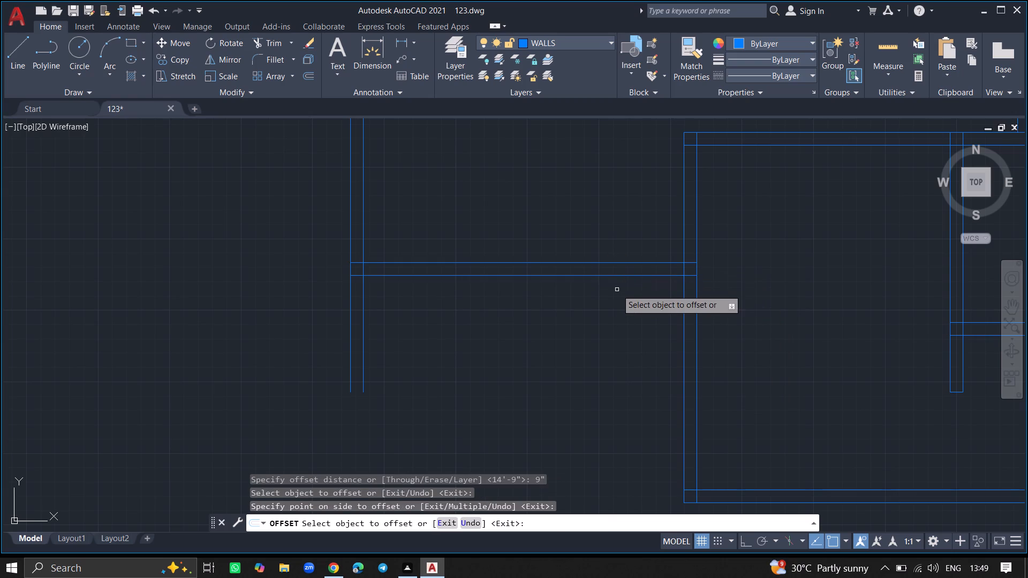
{"action": "key", "text": "Return"}
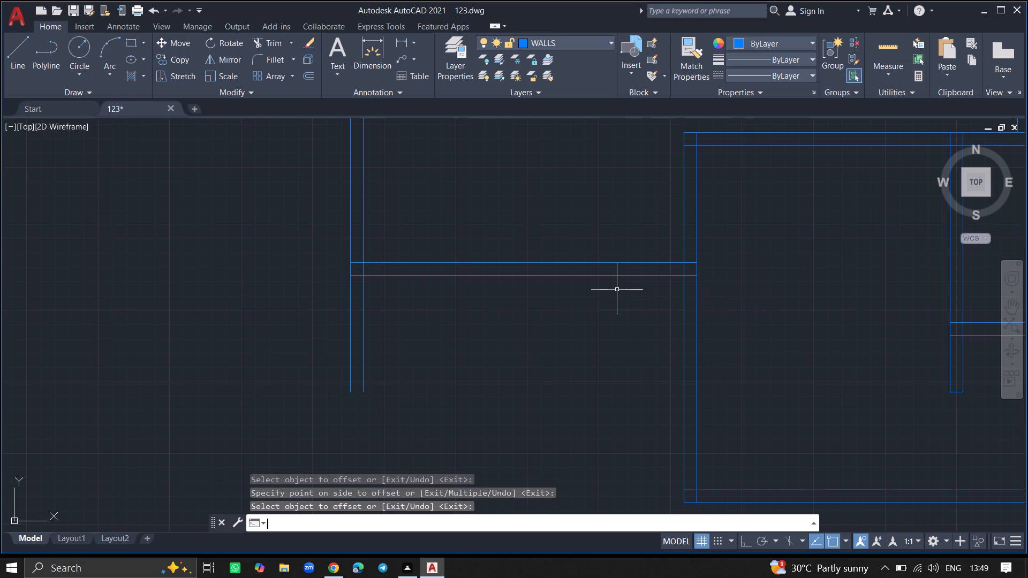
Trim the overhanging ends of both westernmost wall lines south of the new 9" wall.
{"action": "type", "text": "TRIM"}
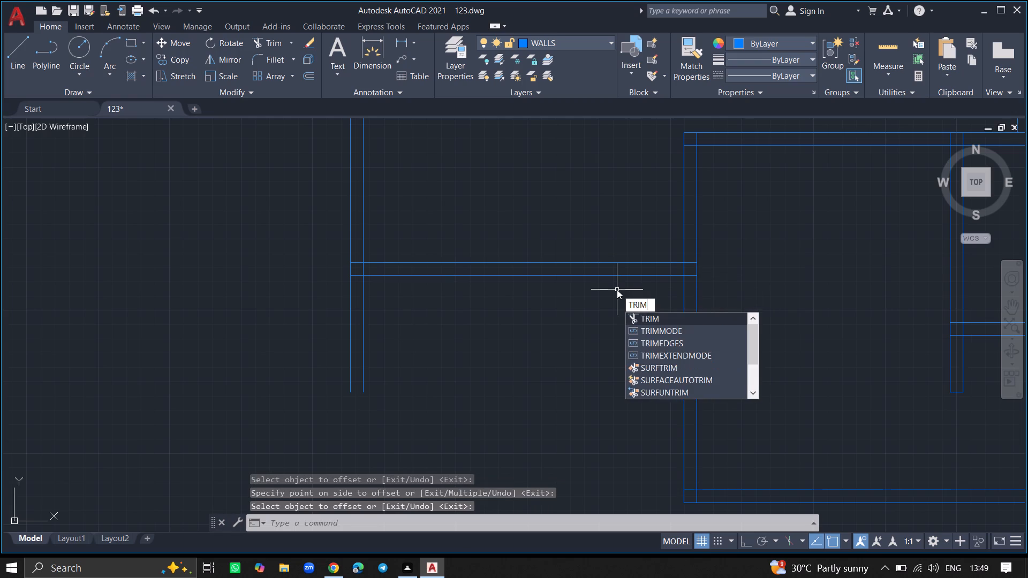
{"action": "key", "text": "Return"}
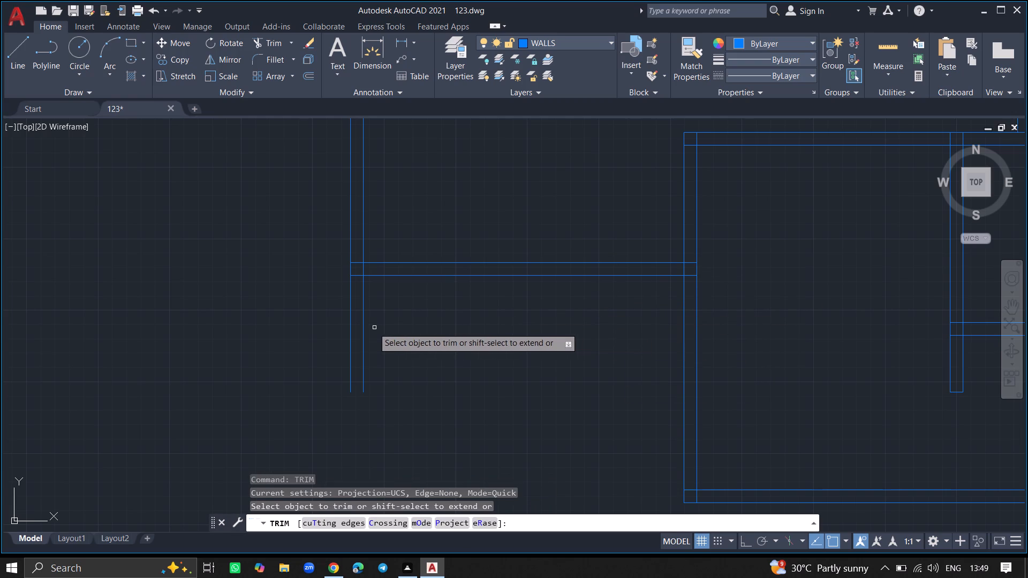
{"action": "left_click", "coordinate": [362, 327]}
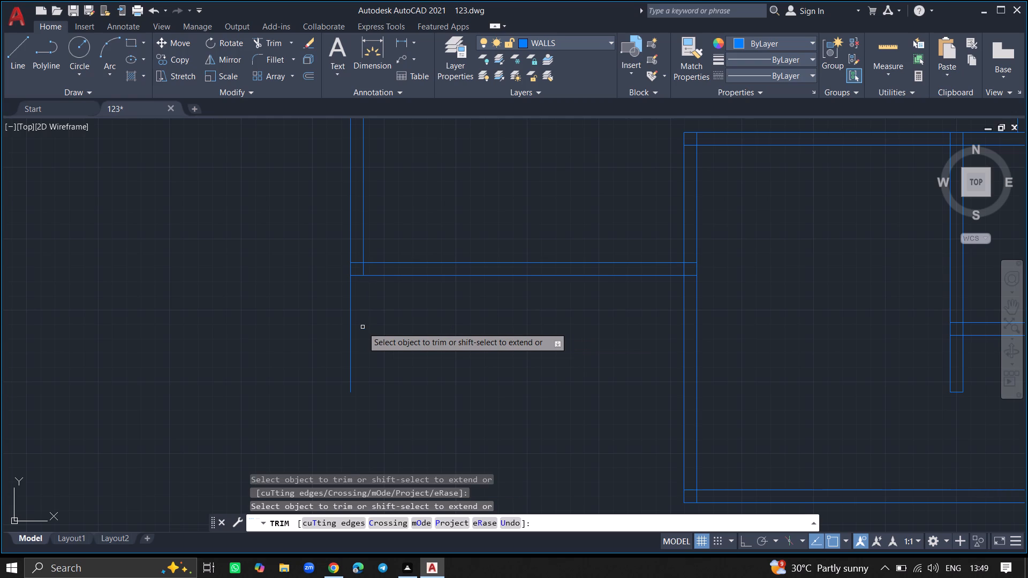
{"action": "left_click", "coordinate": [351, 327]}
{"action": "key", "text": "Return"}
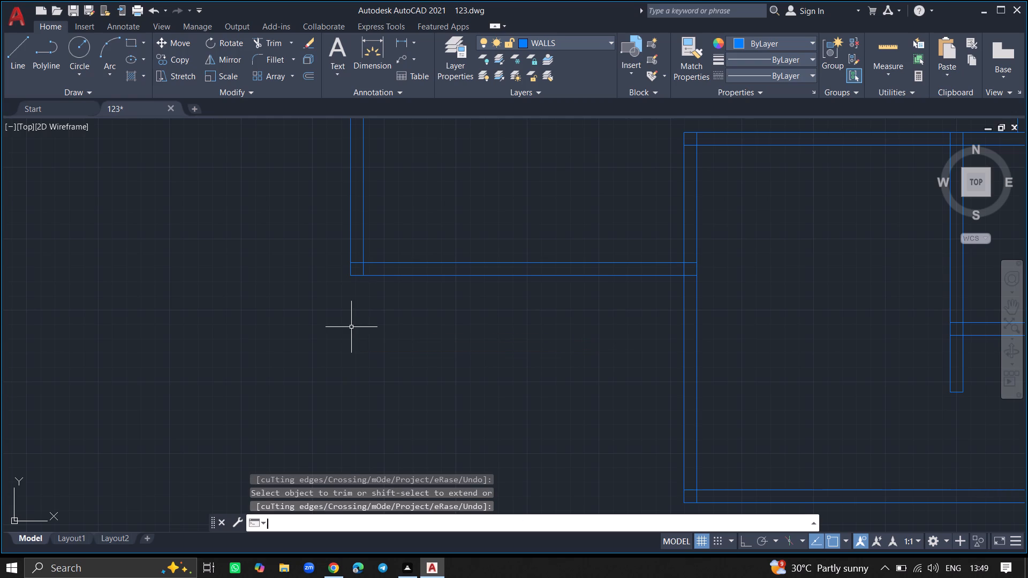
Offset the outer west wall line of the southernmost room 18'8" west.
{"action": "scroll", "coordinate": [351, 327], "scroll_direction": "down", "scroll_amount": 5, "text": "ctrl"}
{"action": "scroll", "coordinate": [368, 273], "scroll_direction": "up", "scroll_amount": 3, "text": "ctrl"}
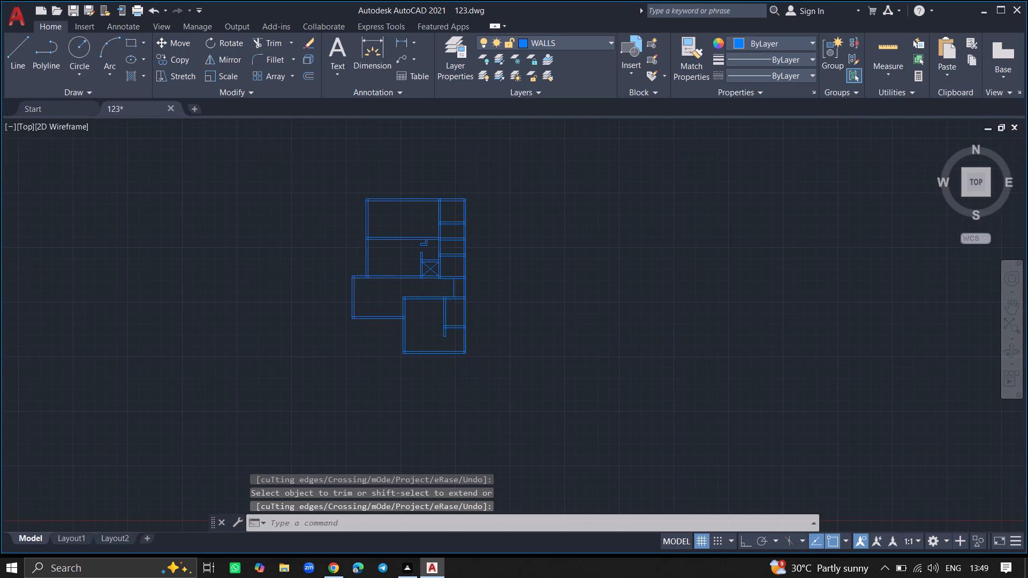
{"action": "scroll", "coordinate": [364, 311], "scroll_direction": "down", "scroll_amount": 1, "text": "ctrl"}
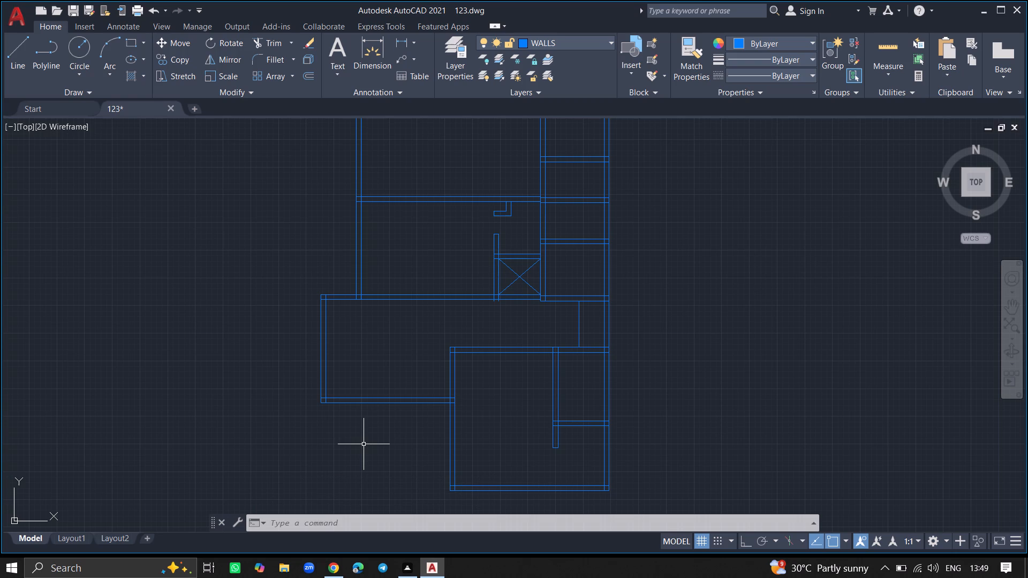
{"action": "type", "text": "OFFSE"}
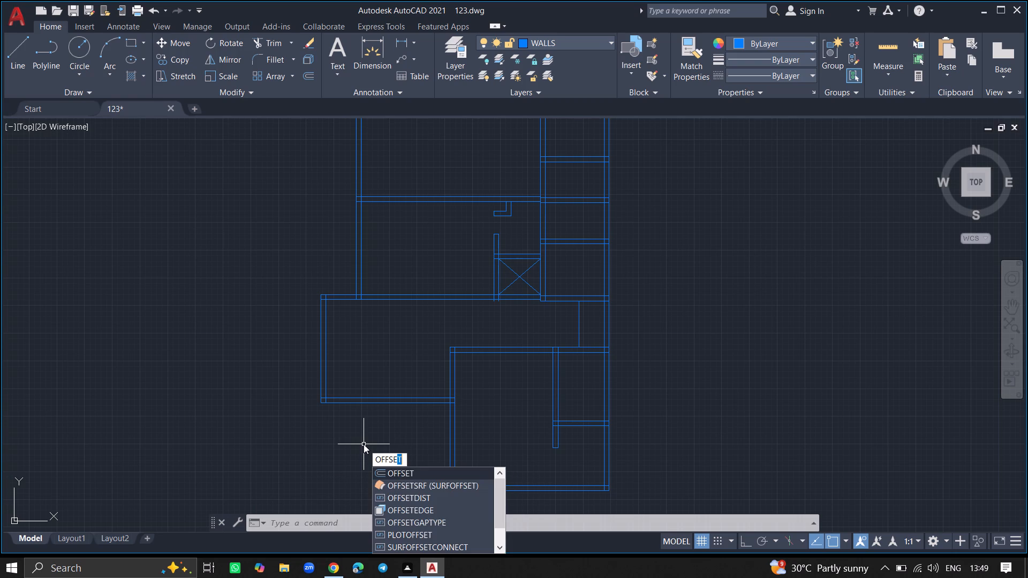
{"action": "key", "text": "t"}
{"action": "key", "text": "Return"}
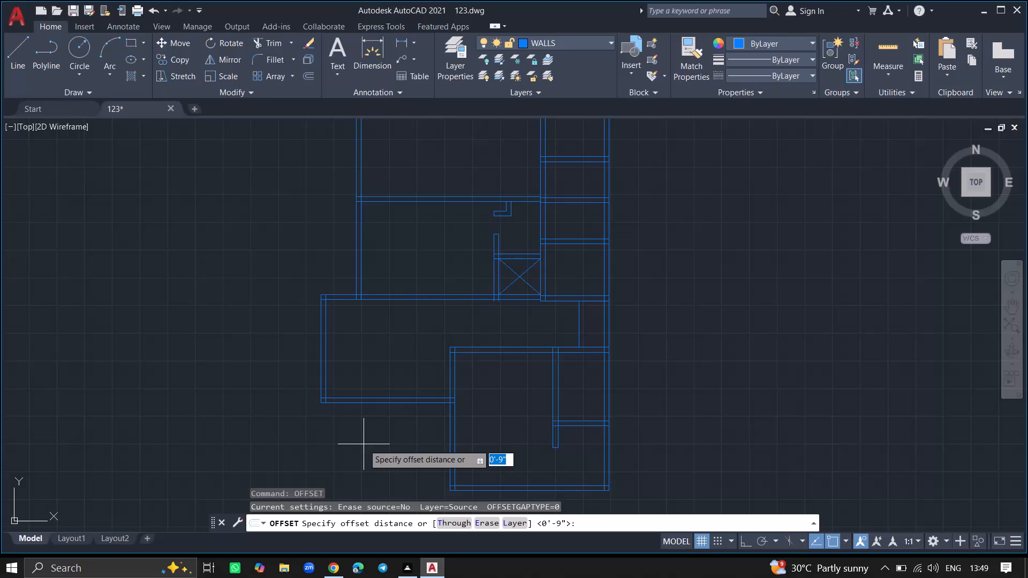
{"action": "type", "text": "18"}
{"action": "key", "text": "apostrophe"}
{"action": "type", "text": "8\""}
{"action": "key", "text": "Return"}
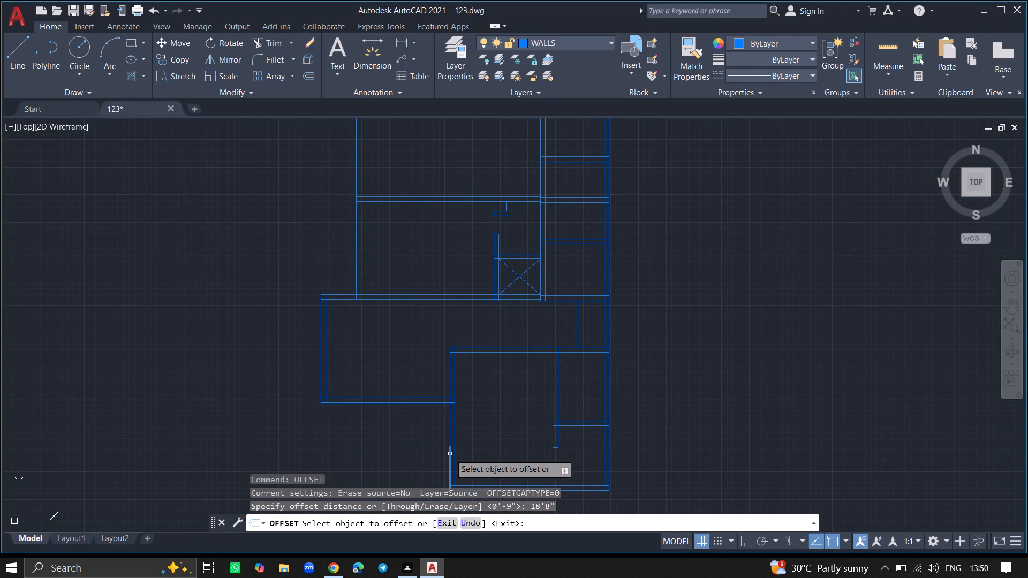
{"action": "left_click", "coordinate": [450, 454]}
{"action": "left_click", "coordinate": [358, 450]}
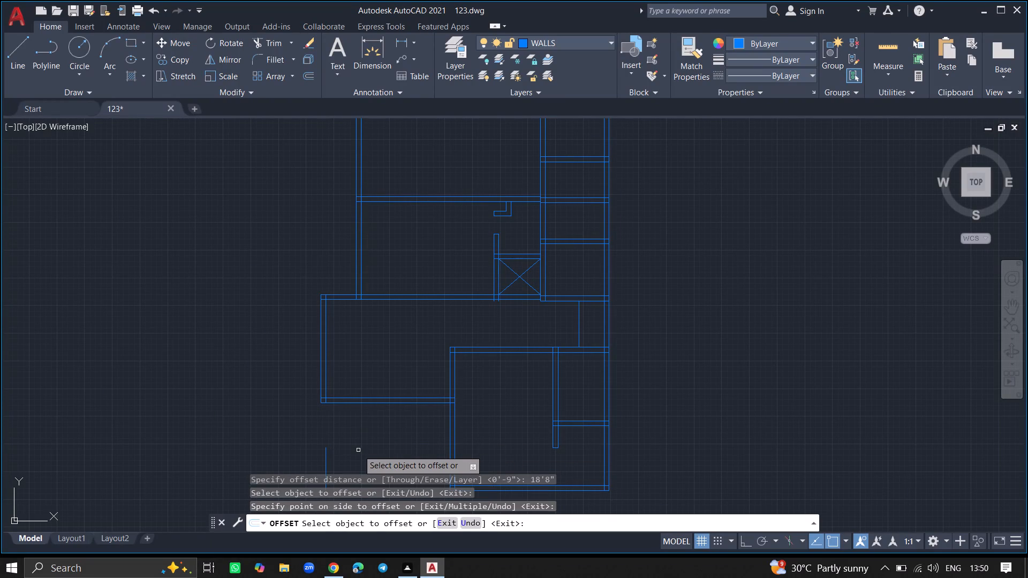
{"action": "key", "text": "Return"}
Offset the outer south line of the western room's new wall 13' south.
{"action": "scroll", "coordinate": [358, 450], "scroll_direction": "down", "scroll_amount": 2, "text": "ctrl"}
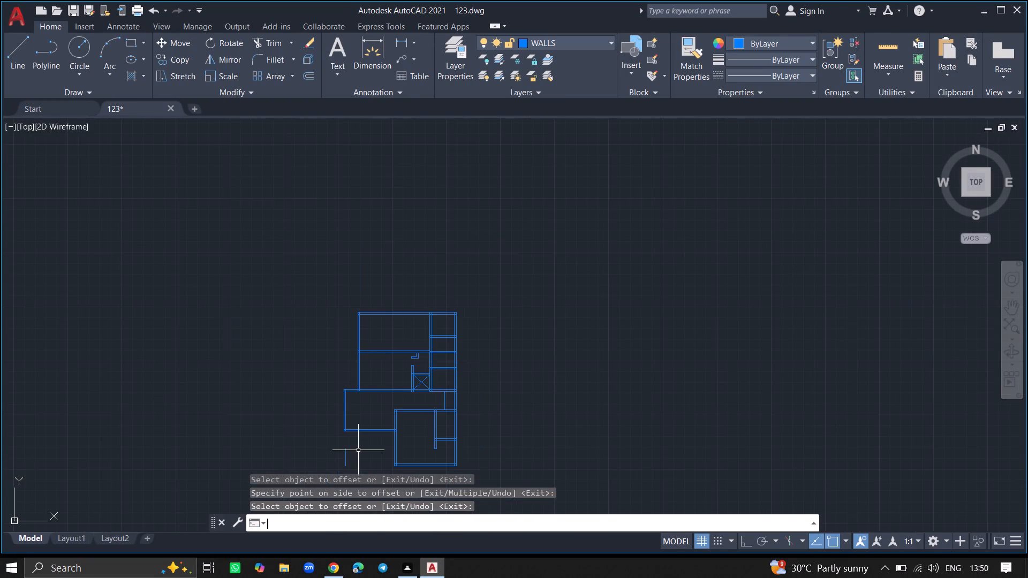
{"action": "scroll", "coordinate": [351, 477], "scroll_direction": "up", "scroll_amount": 2, "text": "ctrl"}
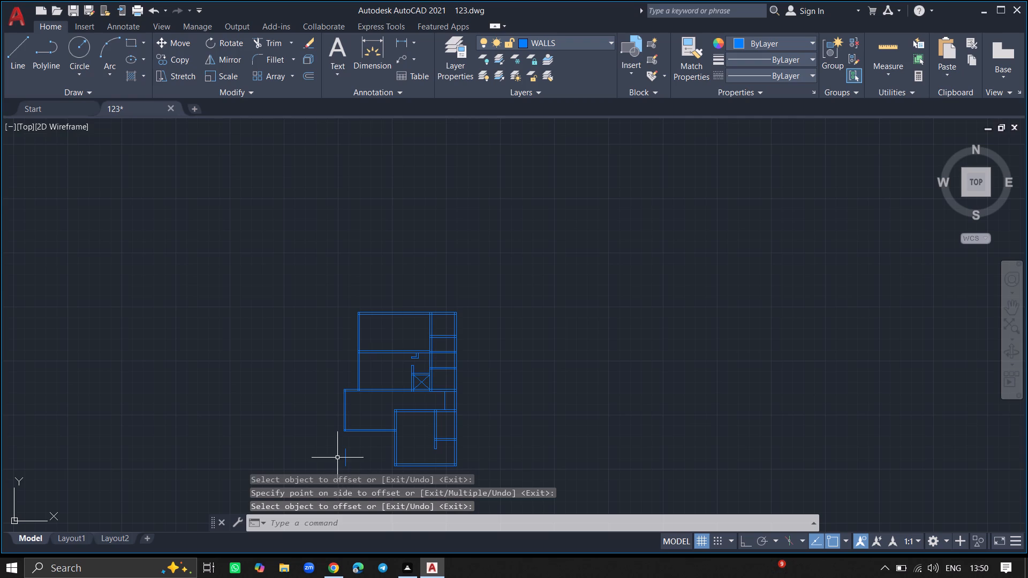
{"action": "scroll", "coordinate": [337, 457], "scroll_direction": "up", "scroll_amount": 3, "text": "ctrl"}
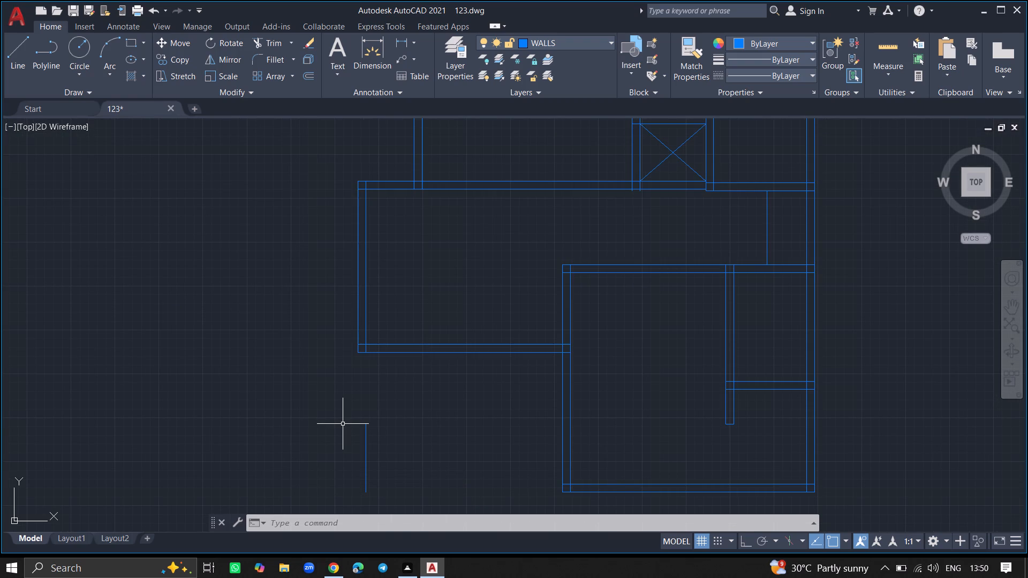
{"action": "type", "text": "OFF"}
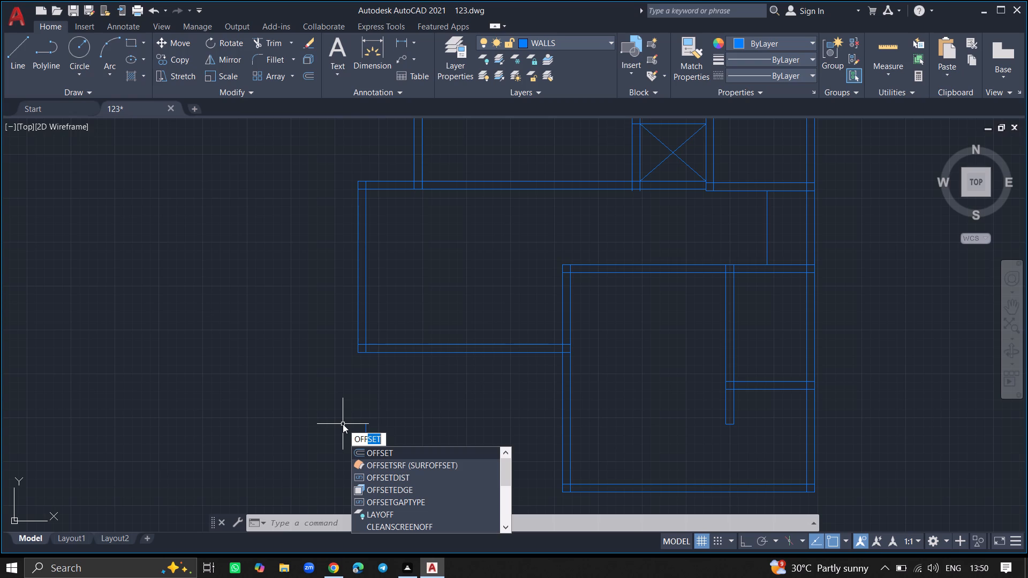
{"action": "left_click", "coordinate": [373, 453]}
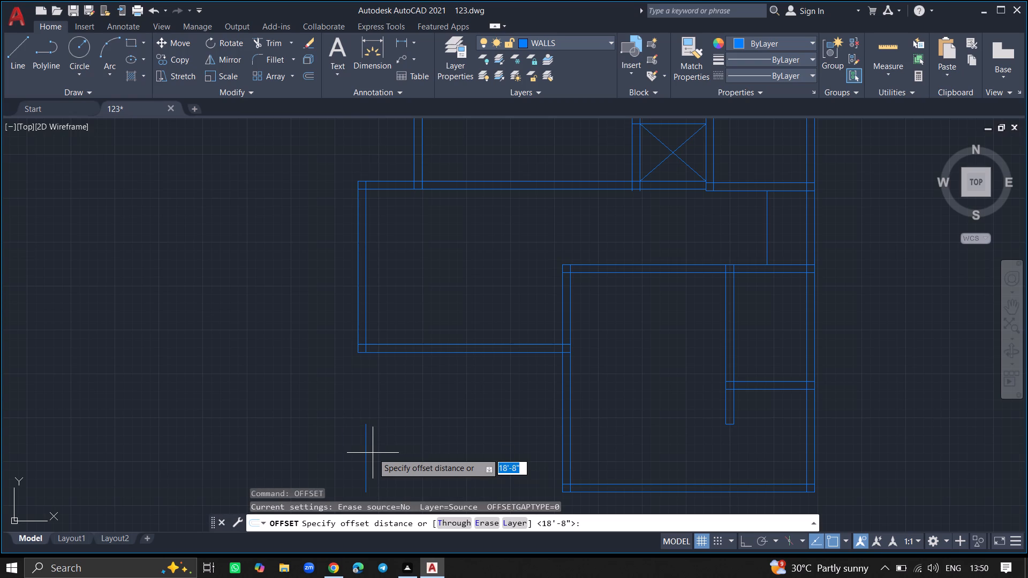
{"action": "type", "text": "13'"}
{"action": "key", "text": "Return"}
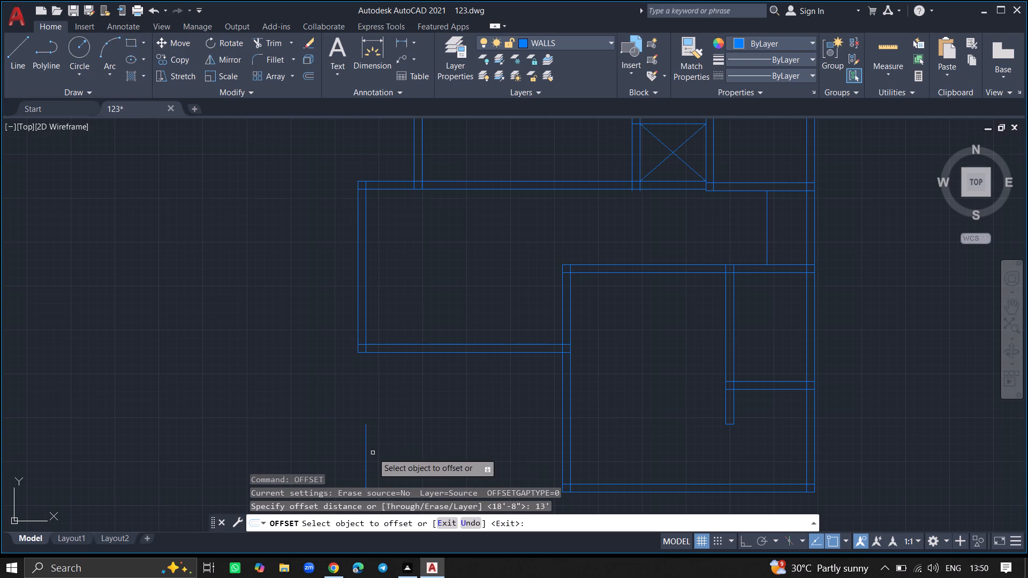
{"action": "left_click", "coordinate": [429, 351]}
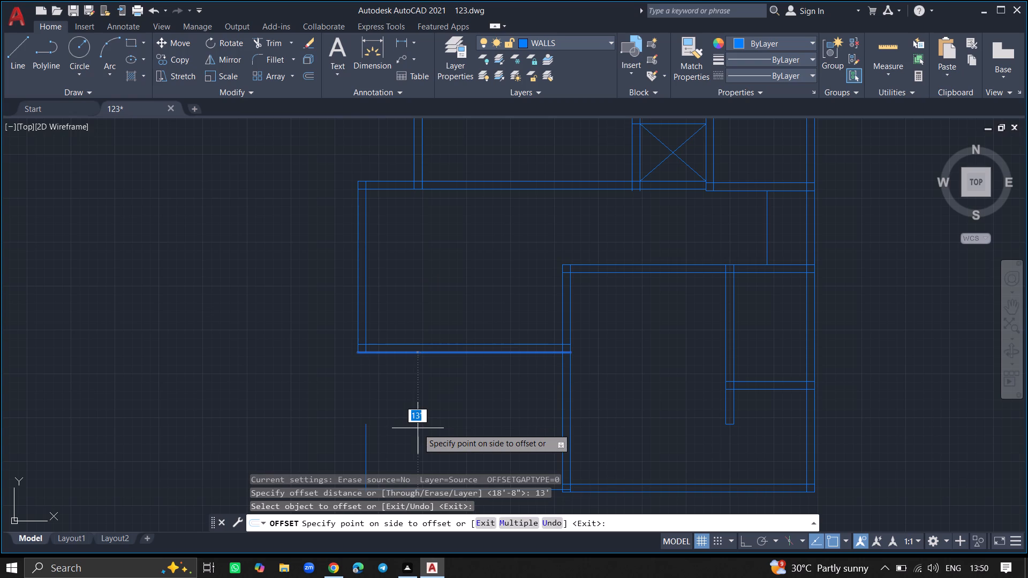
{"action": "left_click", "coordinate": [418, 428]}
{"action": "scroll", "coordinate": [418, 428], "scroll_direction": "down", "scroll_amount": 4, "text": "ctrl"}
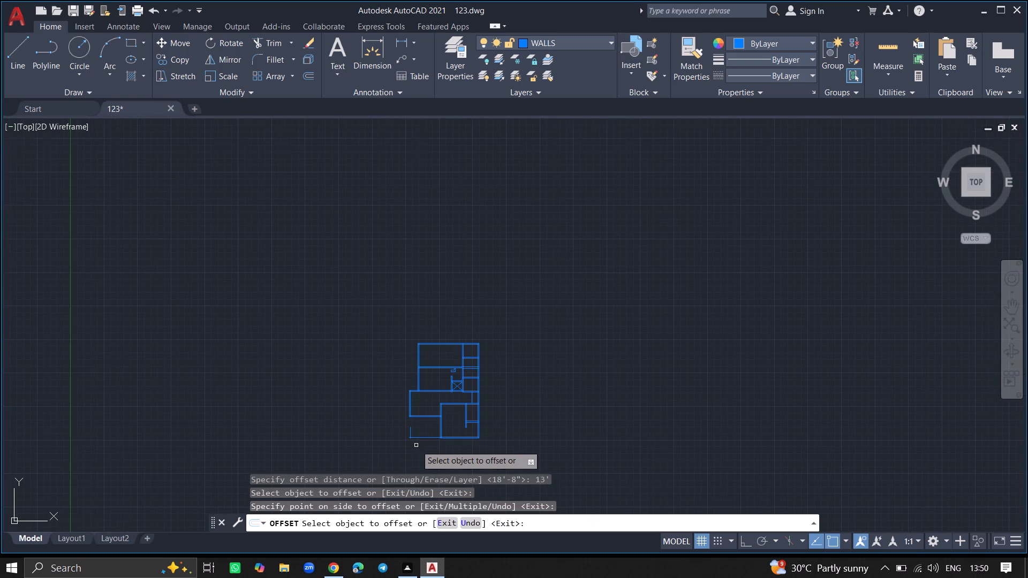
{"action": "scroll", "coordinate": [416, 445], "scroll_direction": "up", "scroll_amount": 6, "text": "ctrl"}
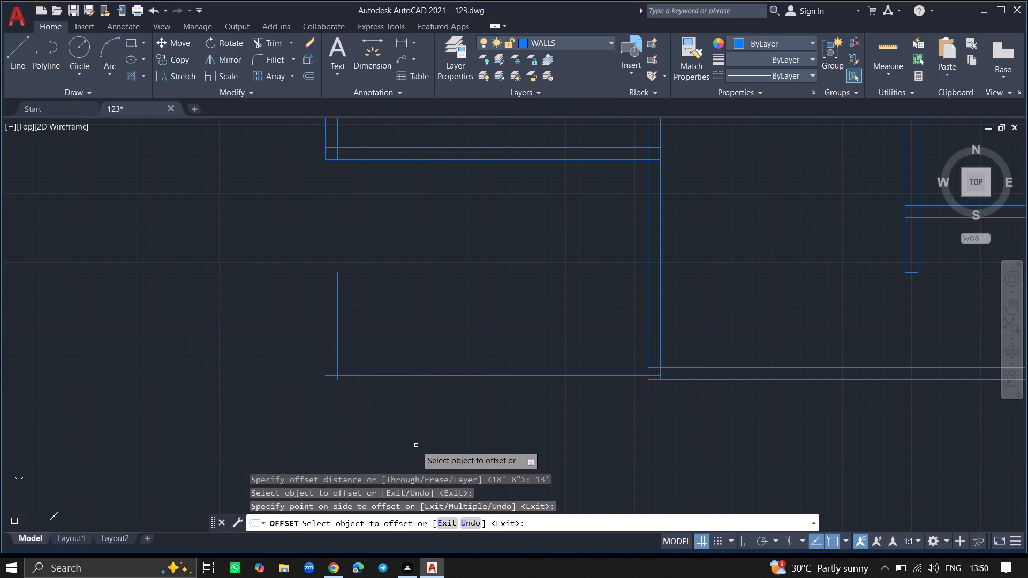
{"action": "left_click", "coordinate": [416, 446]}
{"action": "key", "text": "Return"}
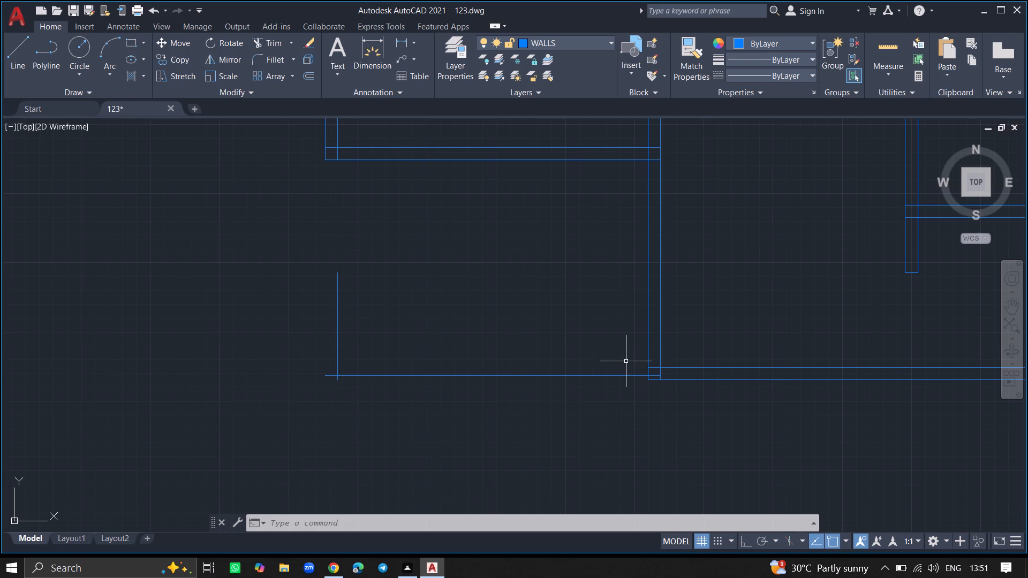
Extend the inner south wall line of the southernmost room west to the 18'8" offset line.
{"action": "type", "text": "EX"}
{"action": "key", "text": "Return"}
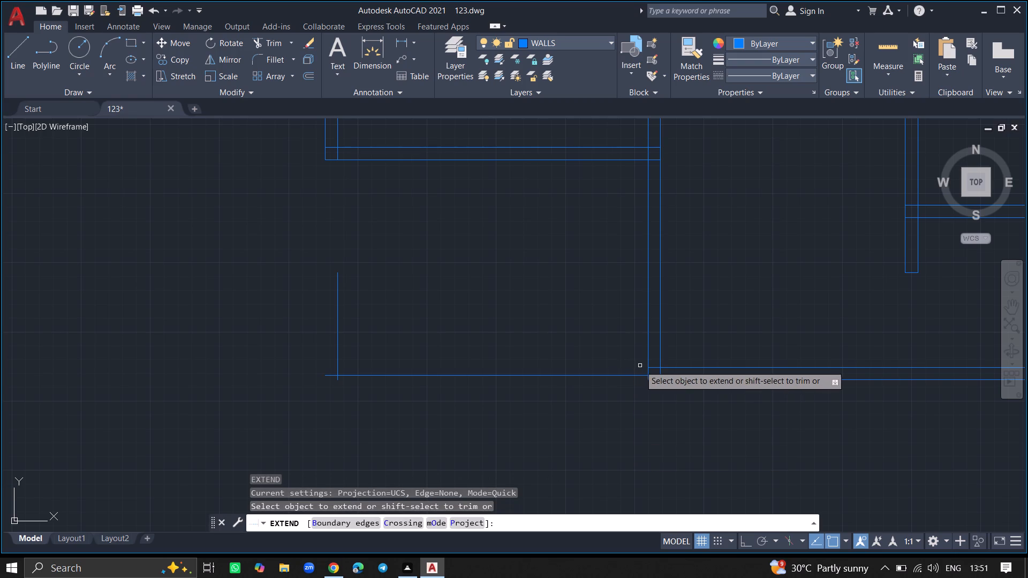
{"action": "left_click", "coordinate": [653, 368]}
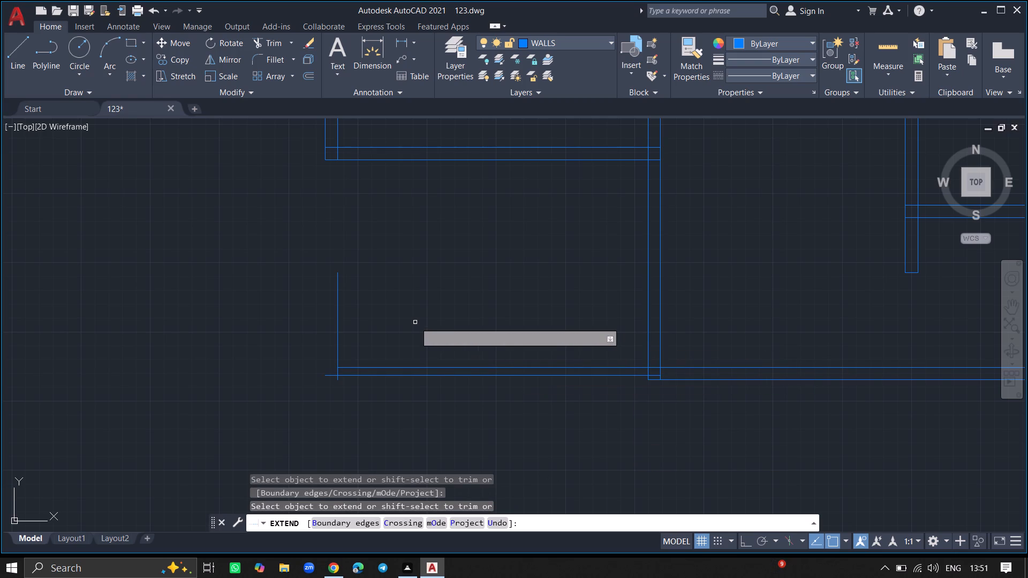
{"action": "key", "text": "Return"}
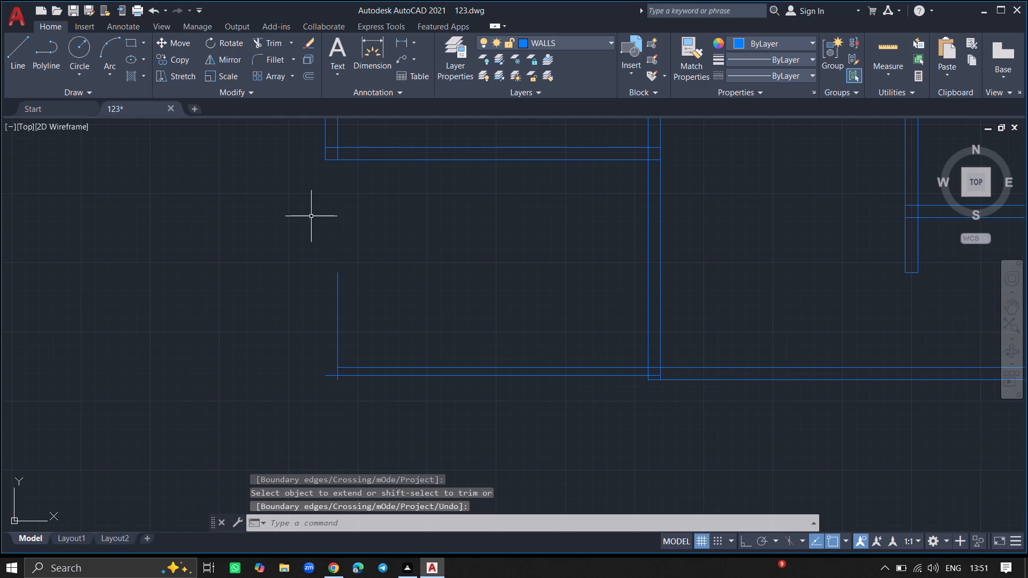
Extend both lines of the western room's west wall south, taking the outer line to the 13' offset line.
{"action": "type", "text": "EX"}
{"action": "key", "text": "Return"}
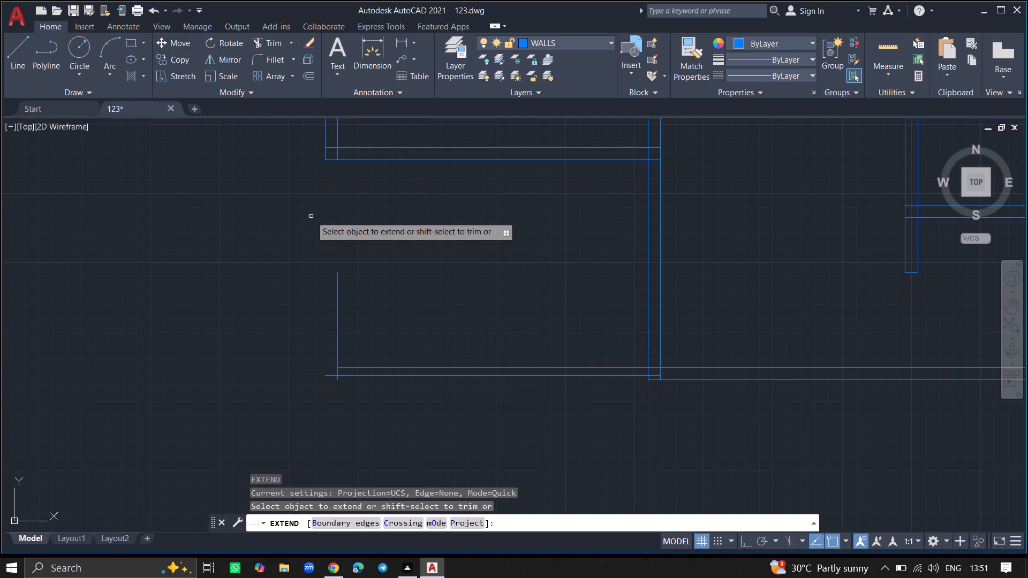
{"action": "left_click", "coordinate": [324, 153]}
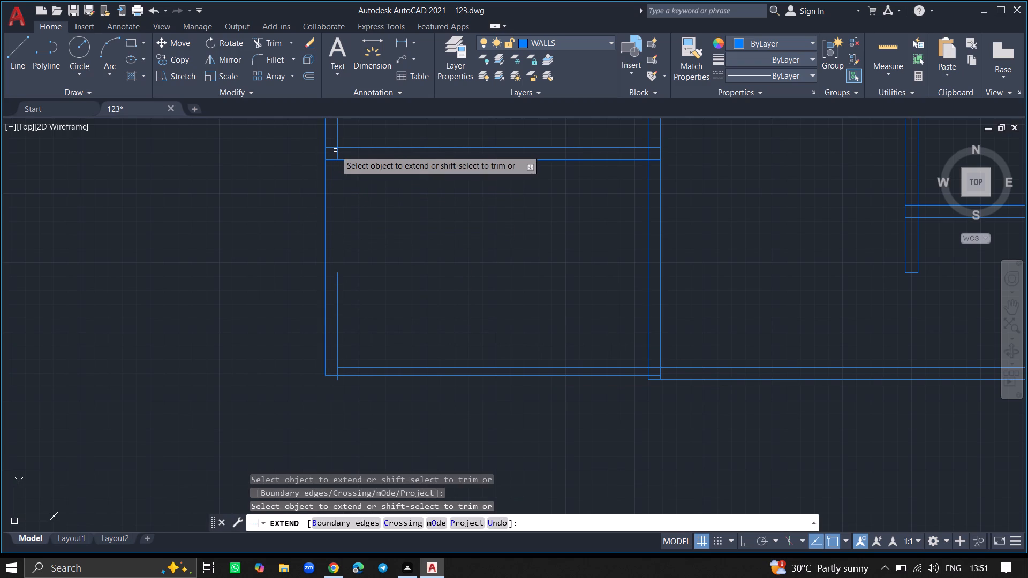
{"action": "left_click", "coordinate": [337, 151]}
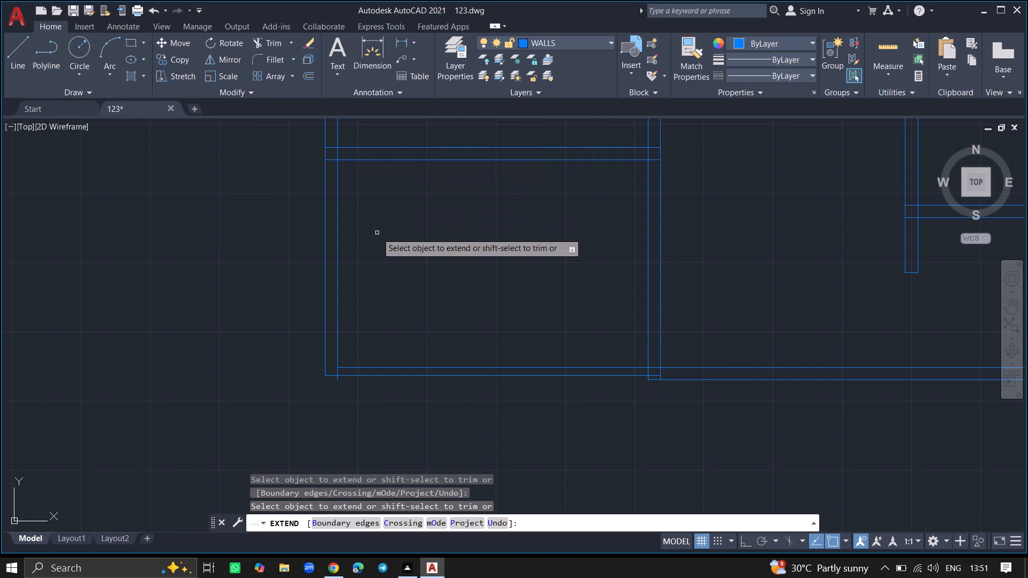
Extend the inner south wall line of the southwestern room west to the outer west wall line.
{"action": "left_click", "coordinate": [380, 366]}
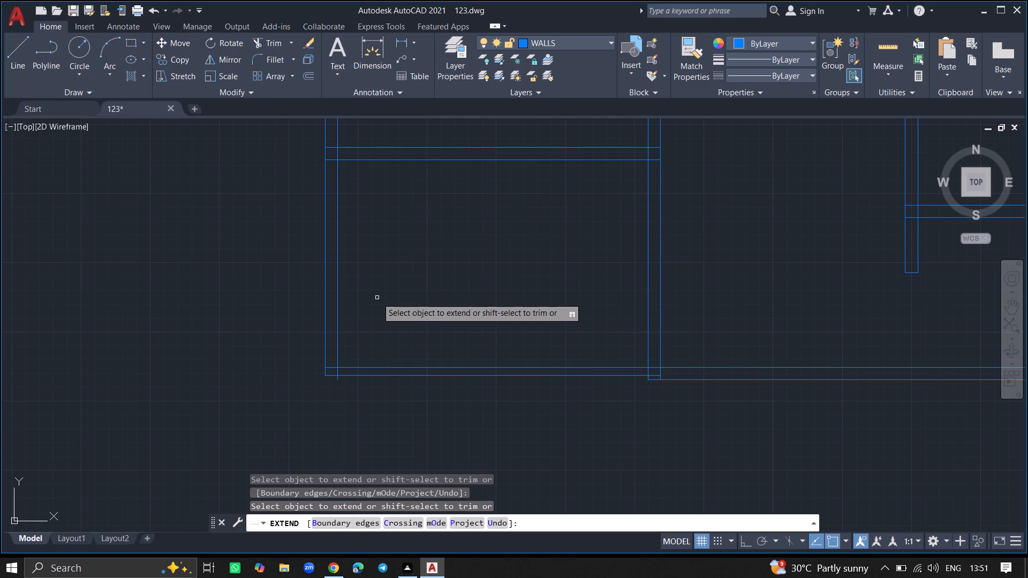
{"action": "key", "text": "Return"}
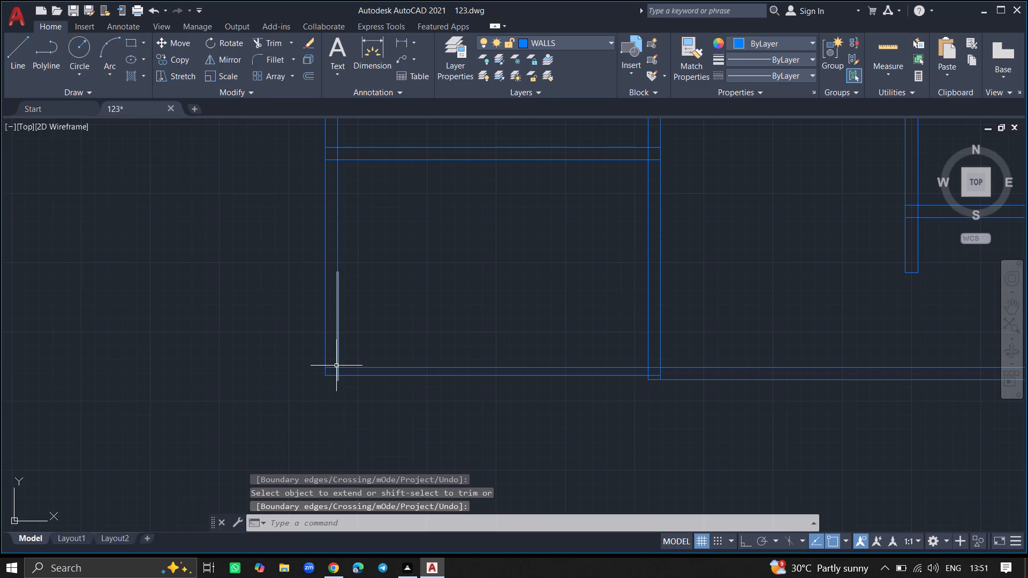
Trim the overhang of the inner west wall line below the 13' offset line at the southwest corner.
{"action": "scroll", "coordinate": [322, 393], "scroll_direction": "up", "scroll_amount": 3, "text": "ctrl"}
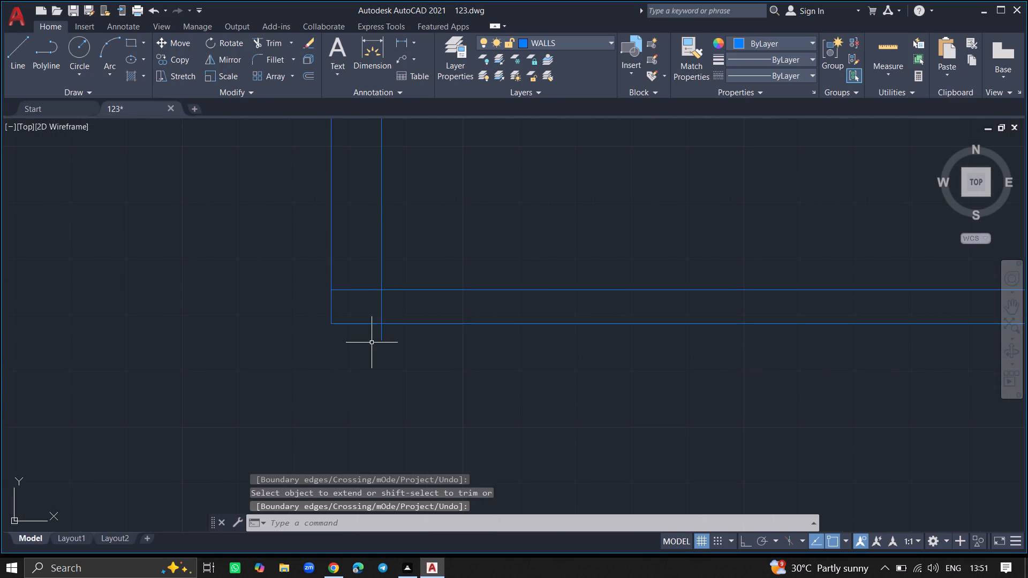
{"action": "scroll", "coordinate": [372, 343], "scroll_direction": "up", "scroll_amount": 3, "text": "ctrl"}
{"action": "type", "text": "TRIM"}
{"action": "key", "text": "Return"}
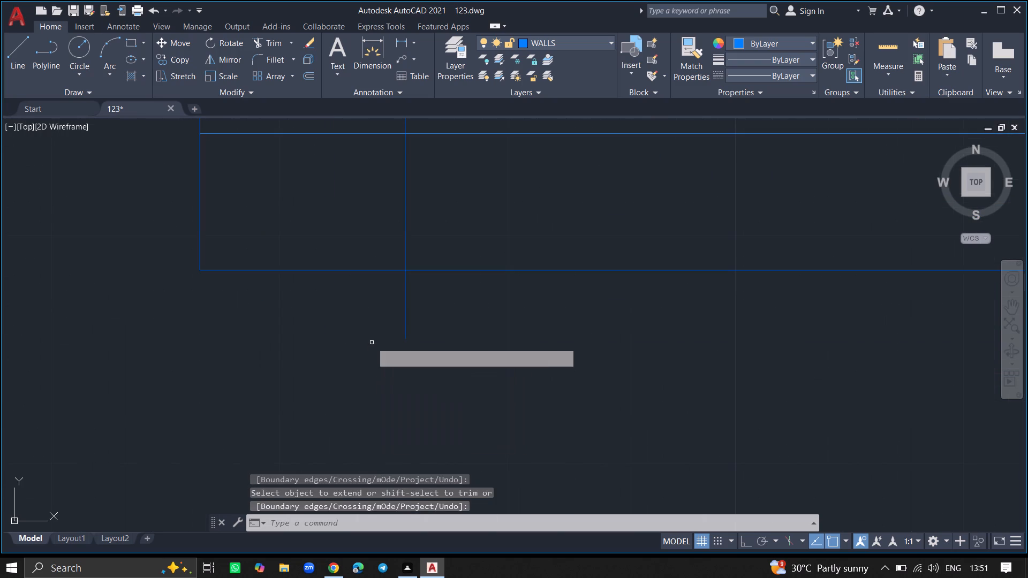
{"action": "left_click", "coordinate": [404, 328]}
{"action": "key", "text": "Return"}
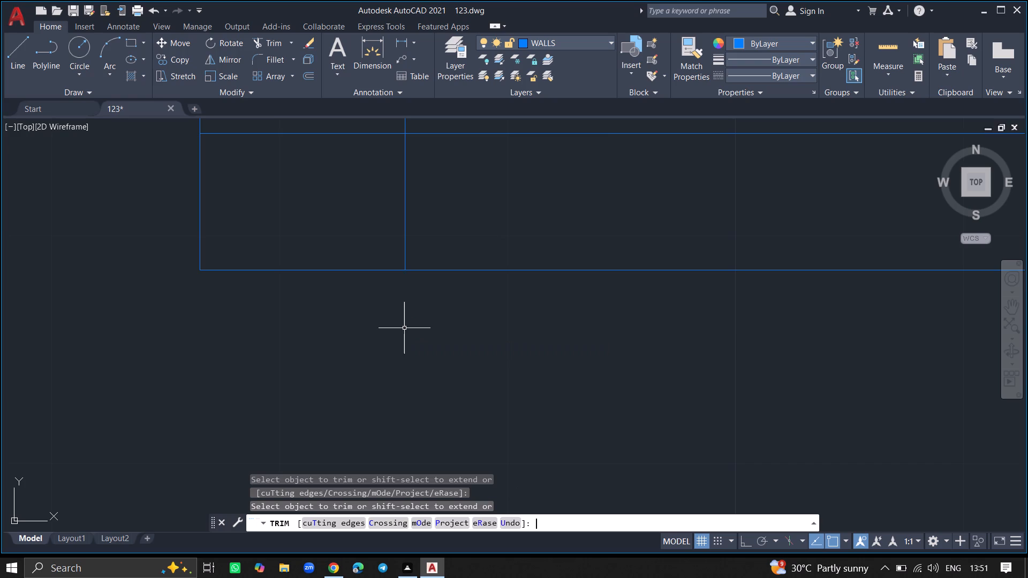
Erase the 13' offset line just south of the southwestern room's inner south wall line.
{"action": "scroll", "coordinate": [404, 328], "scroll_direction": "down", "scroll_amount": 2, "text": "ctrl"}
{"action": "scroll", "coordinate": [479, 283], "scroll_direction": "down", "scroll_amount": 3, "text": "ctrl"}
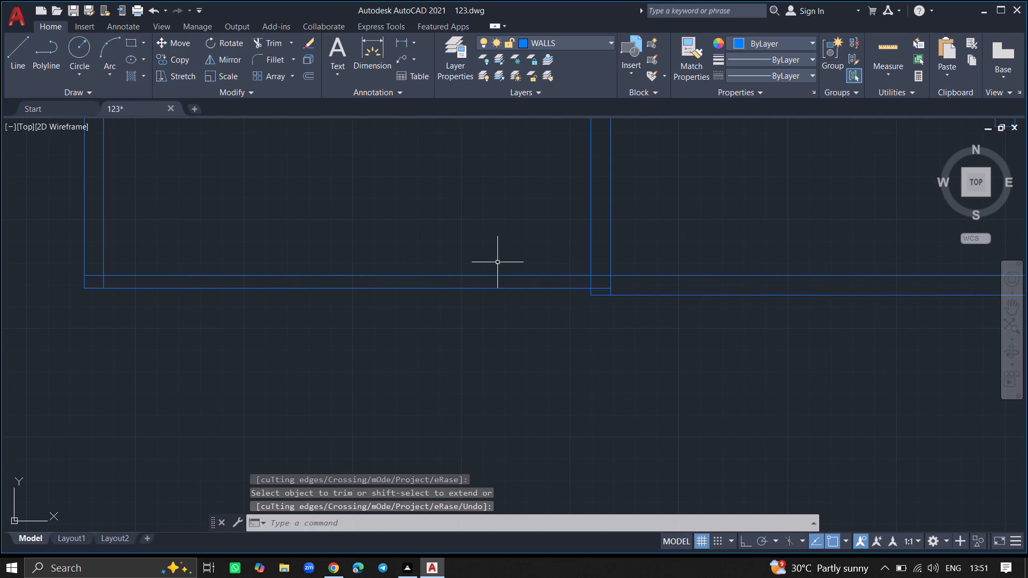
{"action": "scroll", "coordinate": [492, 275], "scroll_direction": "up", "scroll_amount": 3, "text": "ctrl"}
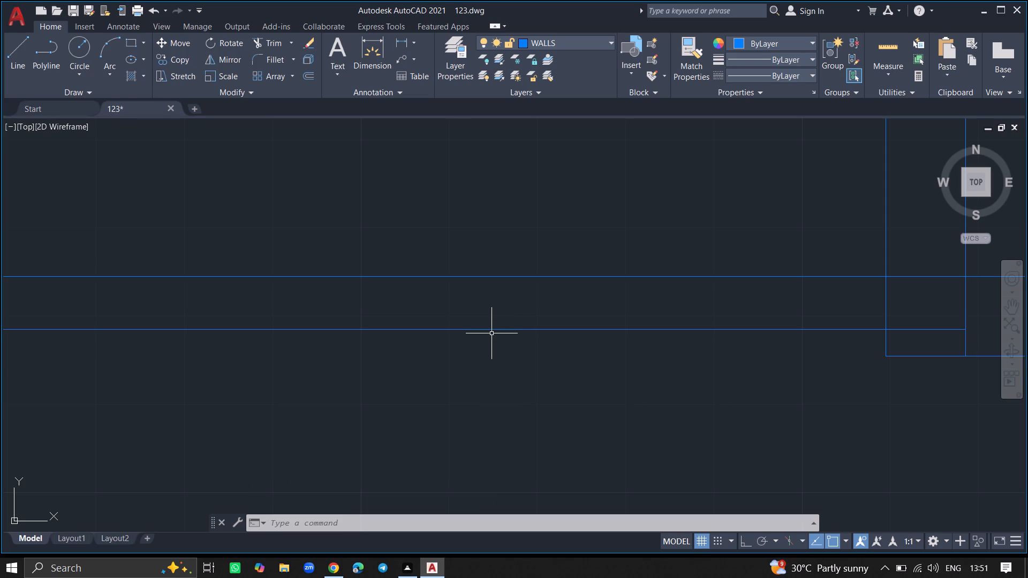
{"action": "scroll", "coordinate": [515, 390], "scroll_direction": "down", "scroll_amount": 2, "text": "ctrl"}
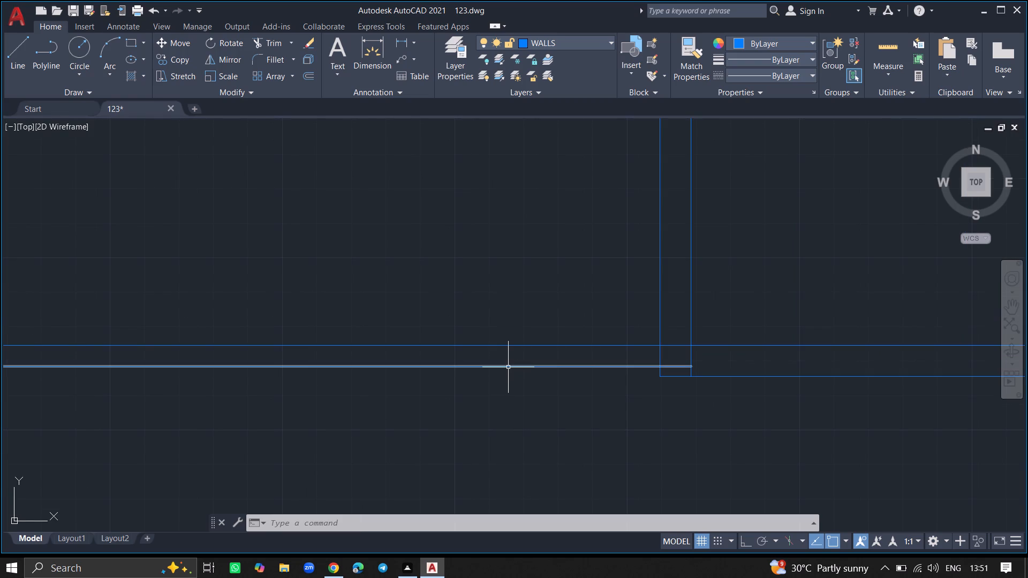
{"action": "left_click", "coordinate": [508, 367]}
{"action": "key", "text": "Delete"}
Offset the southwestern room's inner south wall line 9" south to form the outer face of the wall.
{"action": "scroll", "coordinate": [508, 367], "scroll_direction": "down", "scroll_amount": 1, "text": "ctrl"}
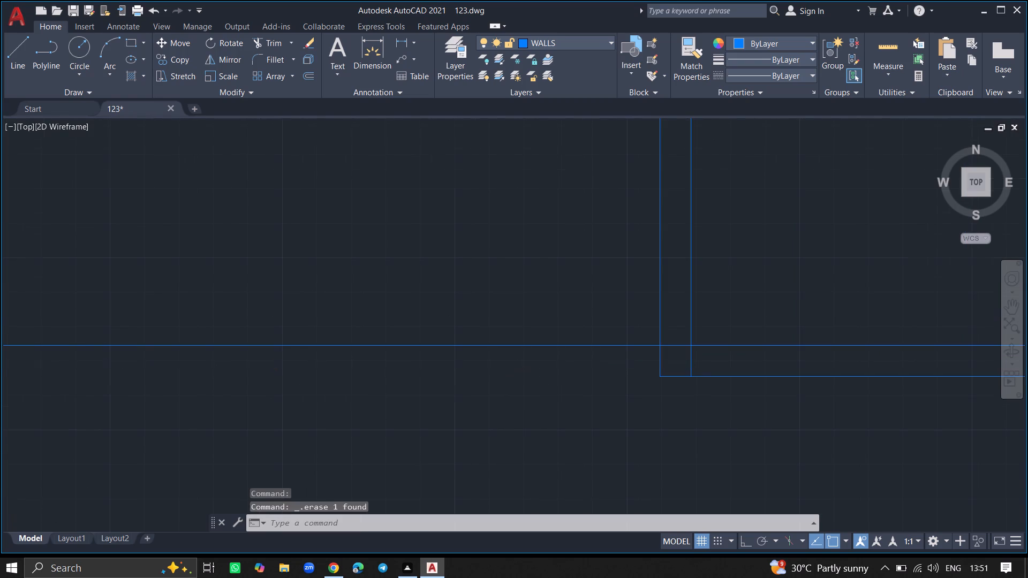
{"action": "scroll", "coordinate": [508, 367], "scroll_direction": "down", "scroll_amount": 1, "text": "ctrl"}
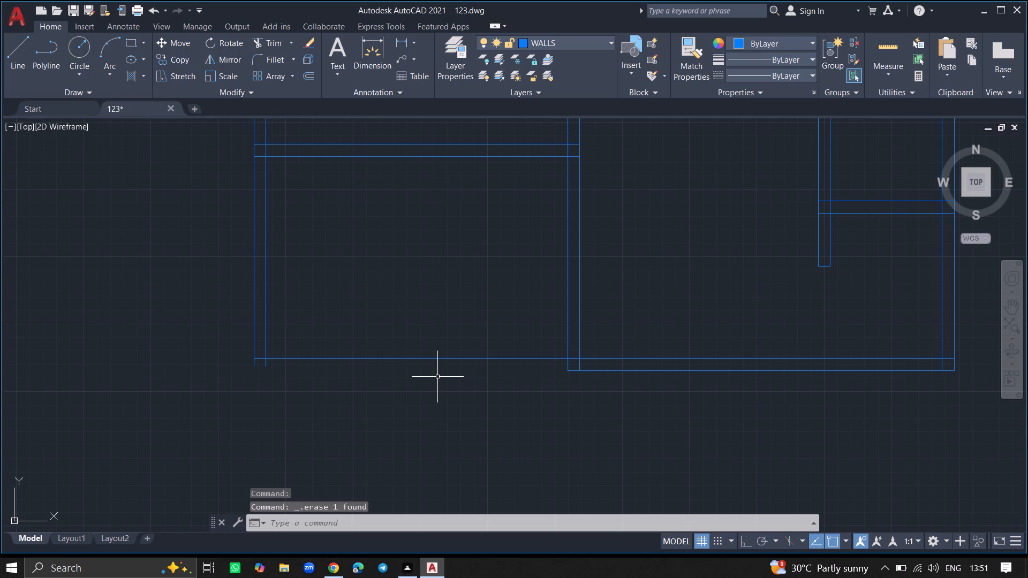
{"action": "key", "text": "o"}
{"action": "type", "text": "FFSET"}
{"action": "key", "text": "Return"}
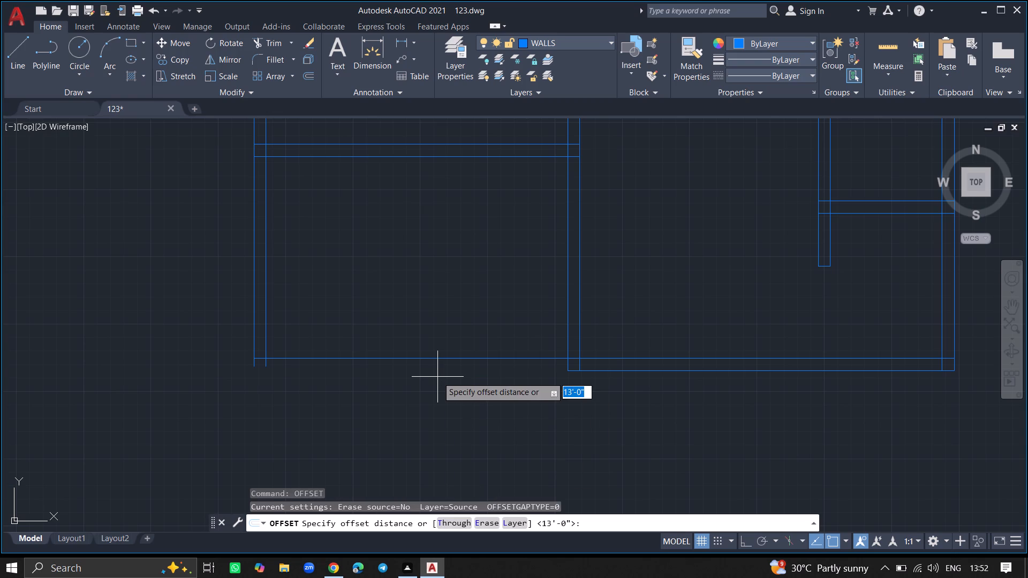
{"action": "key", "text": "9"}
{"action": "key", "text": "shift+quotedbl"}
{"action": "key", "text": "Return"}
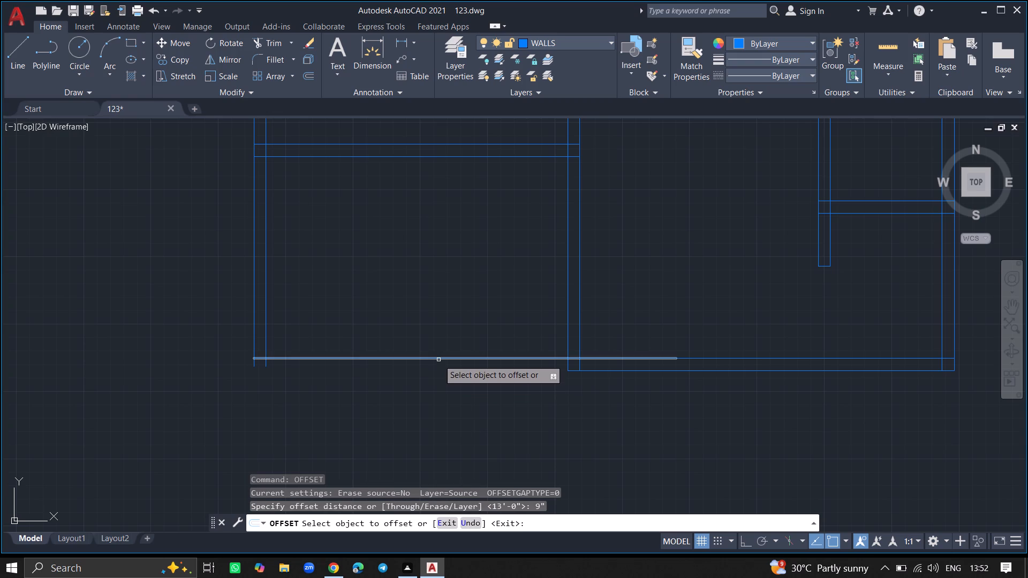
{"action": "left_click", "coordinate": [439, 359]}
{"action": "left_click", "coordinate": [437, 388]}
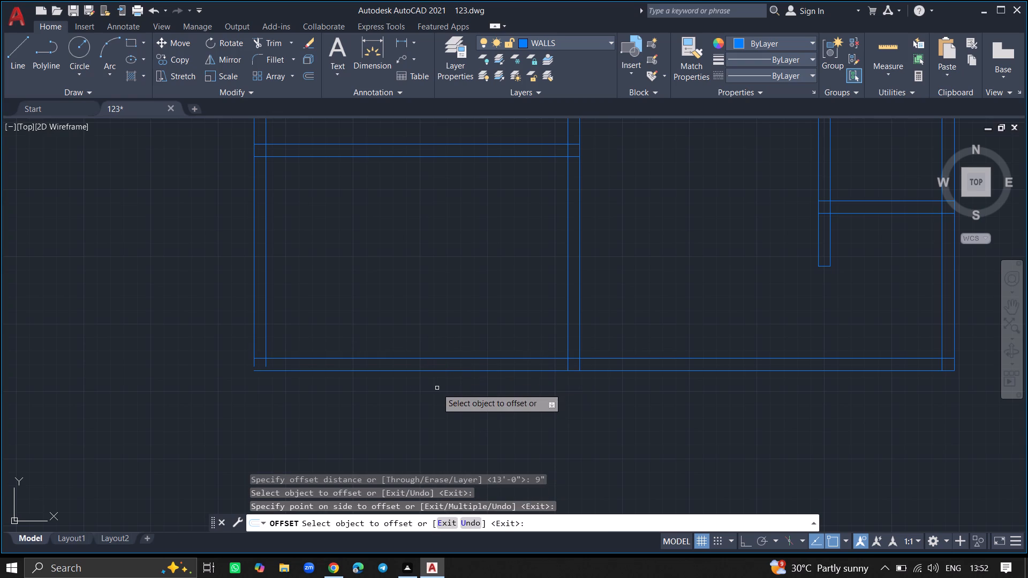
{"action": "key", "text": "Return"}
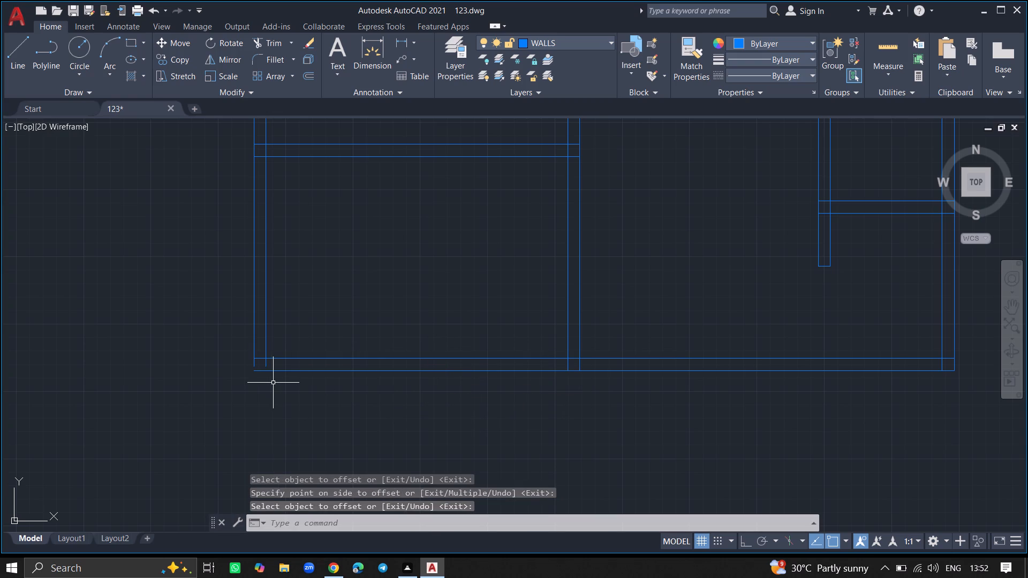
Extend both lines of the southwestern room's west wall south to the new outer south wall line.
{"action": "scroll", "coordinate": [245, 377], "scroll_direction": "up", "scroll_amount": 7, "text": "ctrl"}
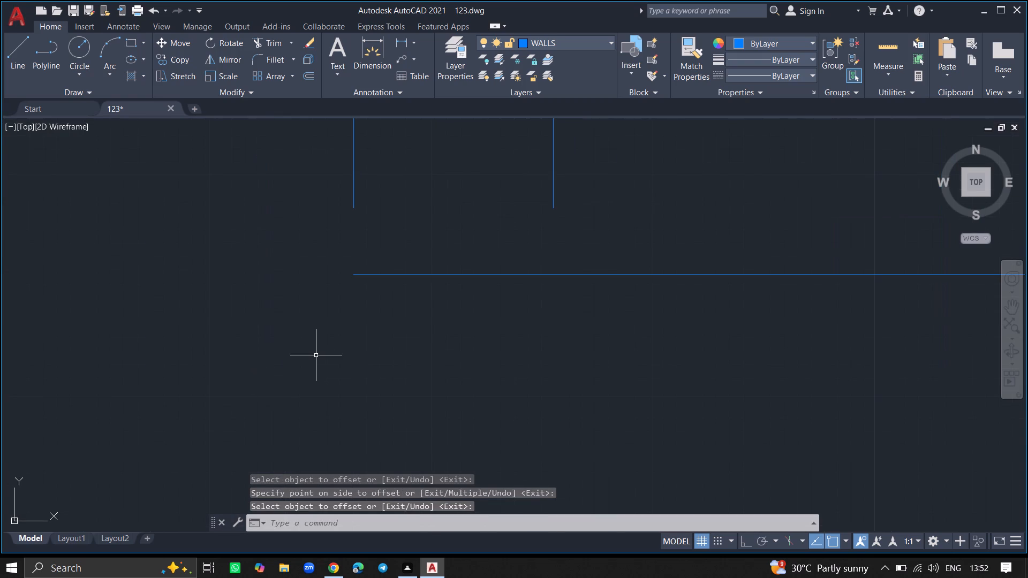
{"action": "type", "text": "EX"}
{"action": "key", "text": "Return"}
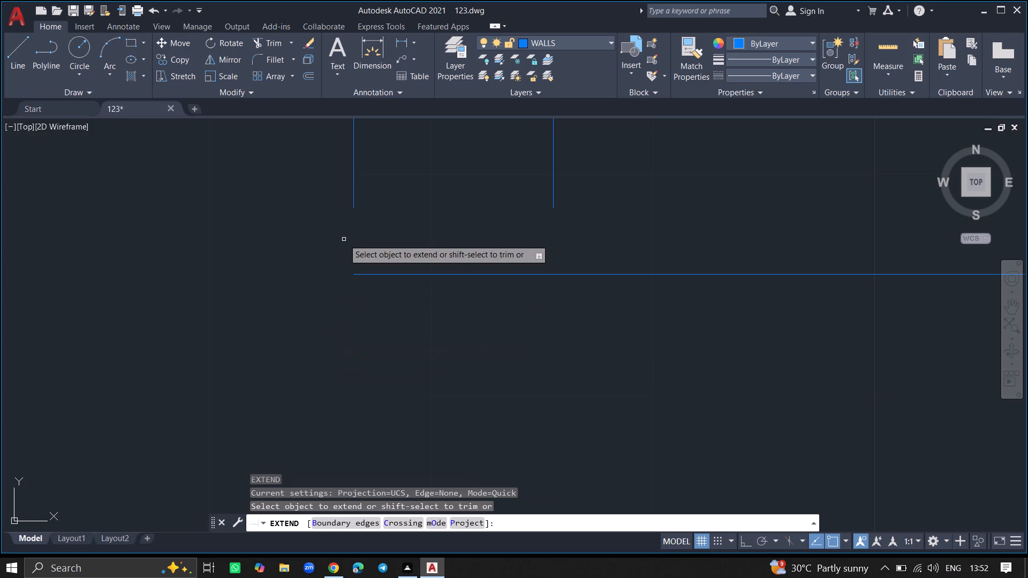
{"action": "left_click", "coordinate": [352, 204]}
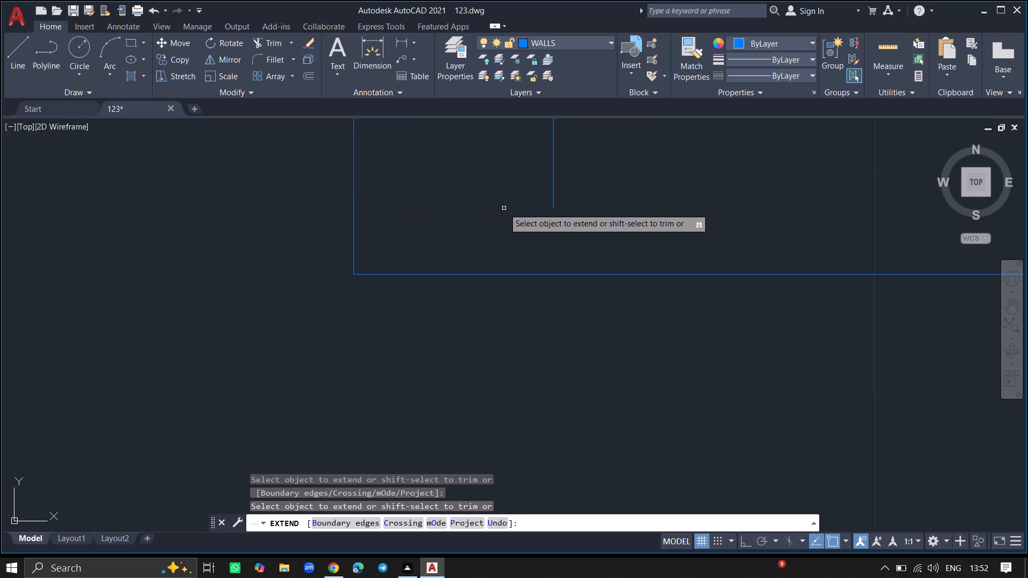
{"action": "left_click", "coordinate": [553, 194]}
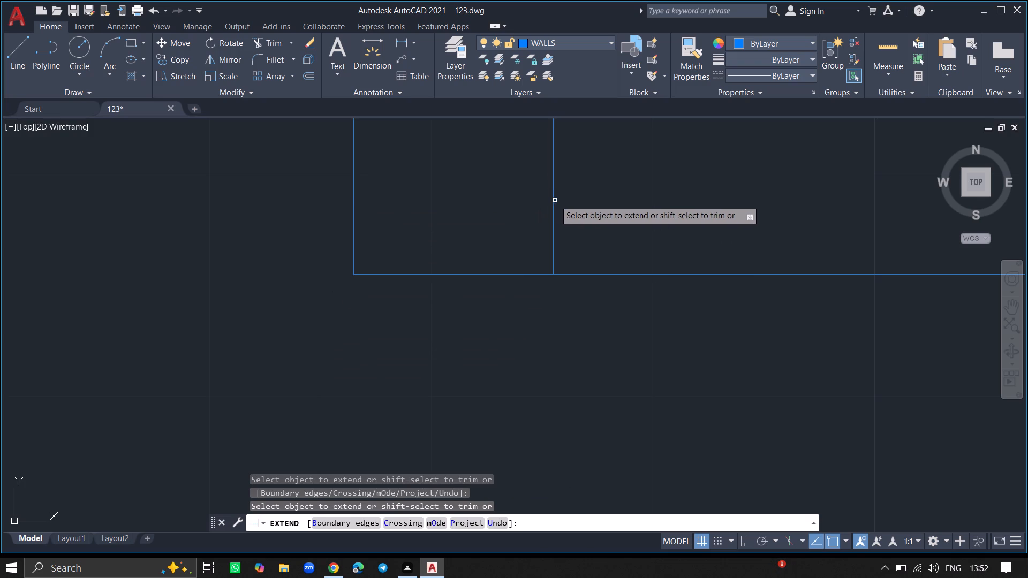
{"action": "key", "text": "Return"}
Save the drawing.
{"action": "scroll", "coordinate": [576, 240], "scroll_direction": "down", "scroll_amount": 7, "text": "ctrl"}
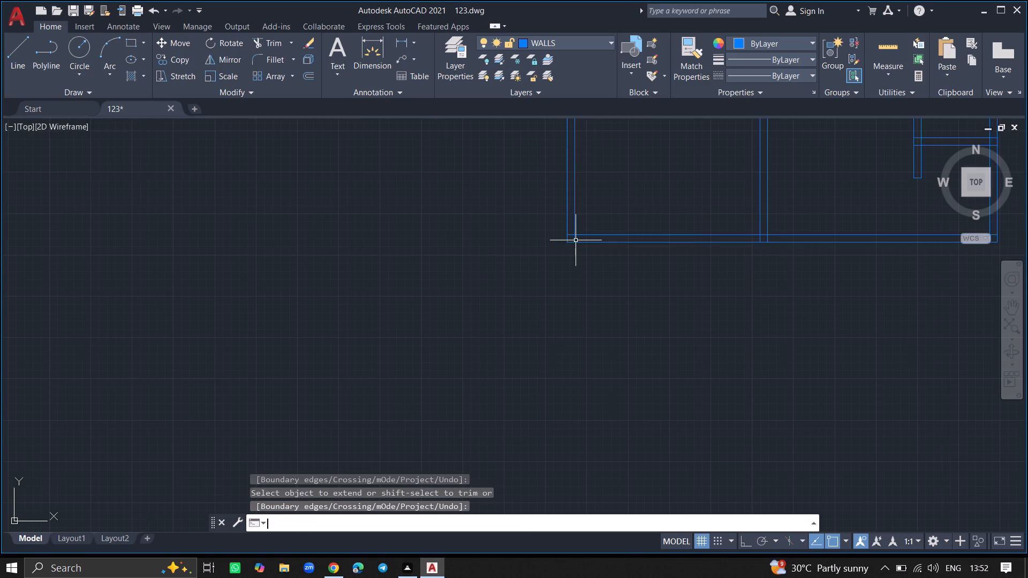
{"action": "scroll", "coordinate": [576, 180], "scroll_direction": "down", "scroll_amount": 3, "text": "ctrl"}
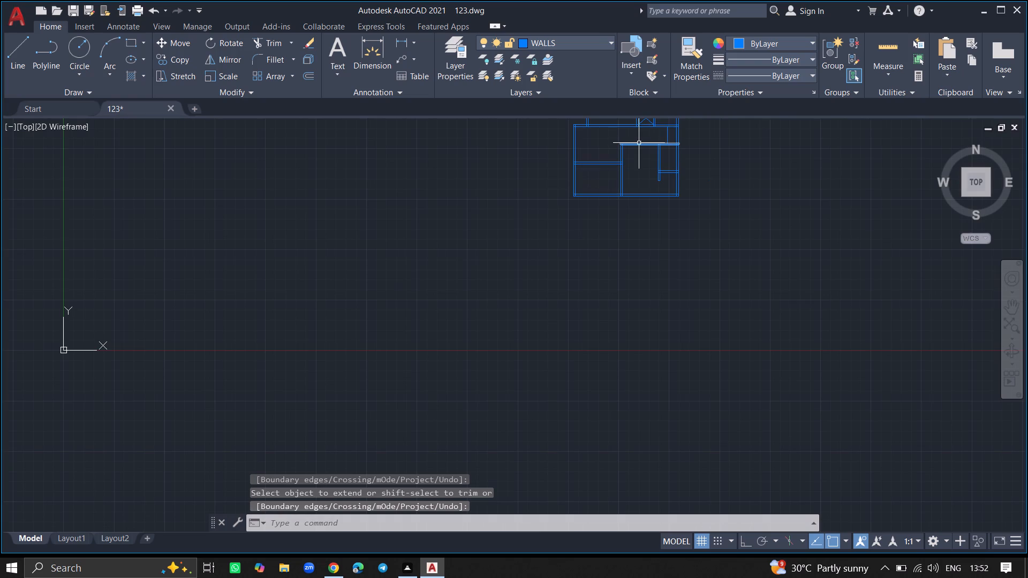
{"action": "scroll", "coordinate": [639, 143], "scroll_direction": "down", "scroll_amount": 3, "text": "ctrl"}
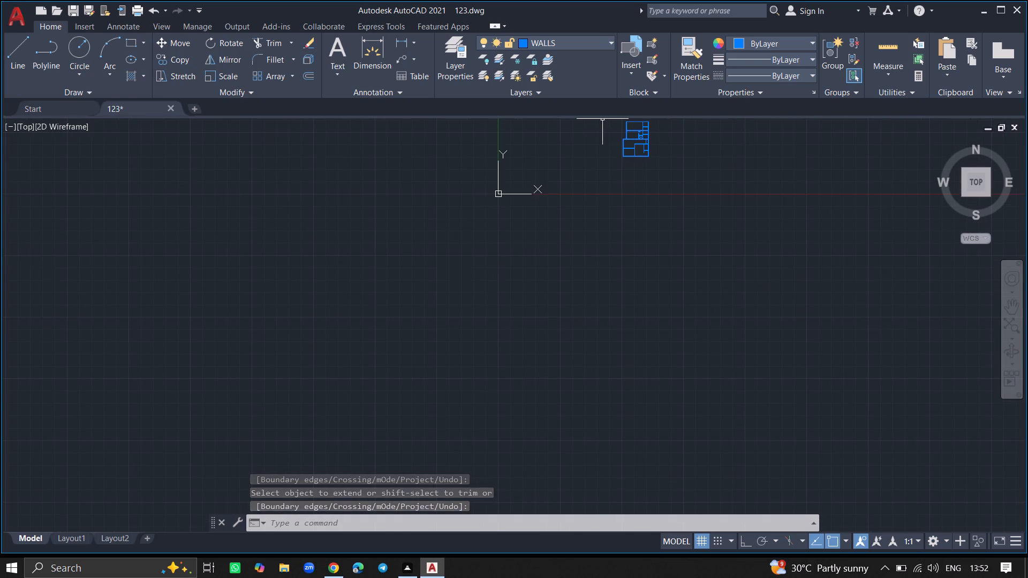
{"action": "scroll", "coordinate": [602, 118], "scroll_direction": "down", "scroll_amount": 5, "text": "ctrl"}
{"action": "key", "text": "z"}
{"action": "key", "text": "Return"}
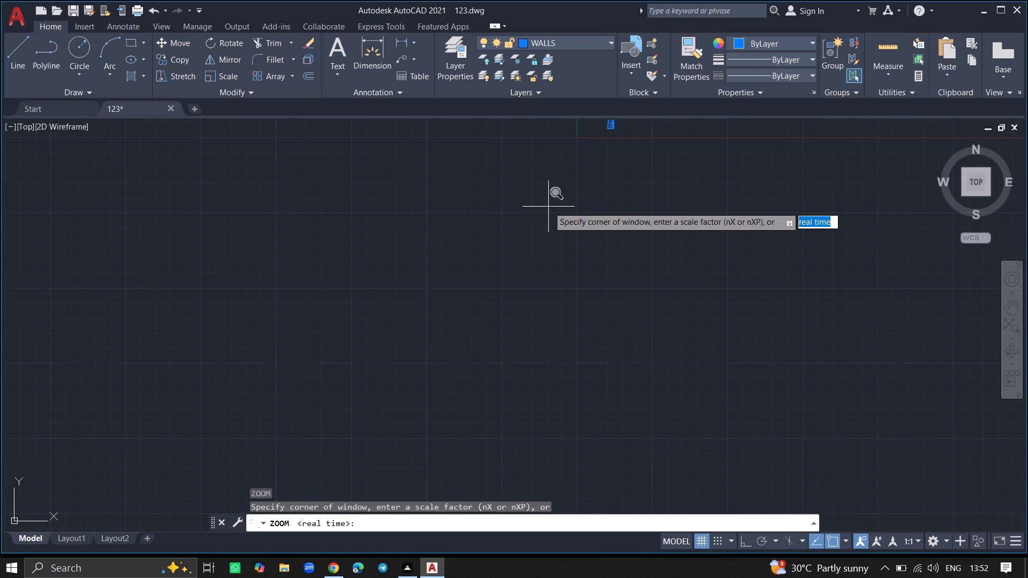
{"action": "key", "text": "e"}
{"action": "key", "text": "Return"}
{"action": "key", "text": "ctrl+s"}
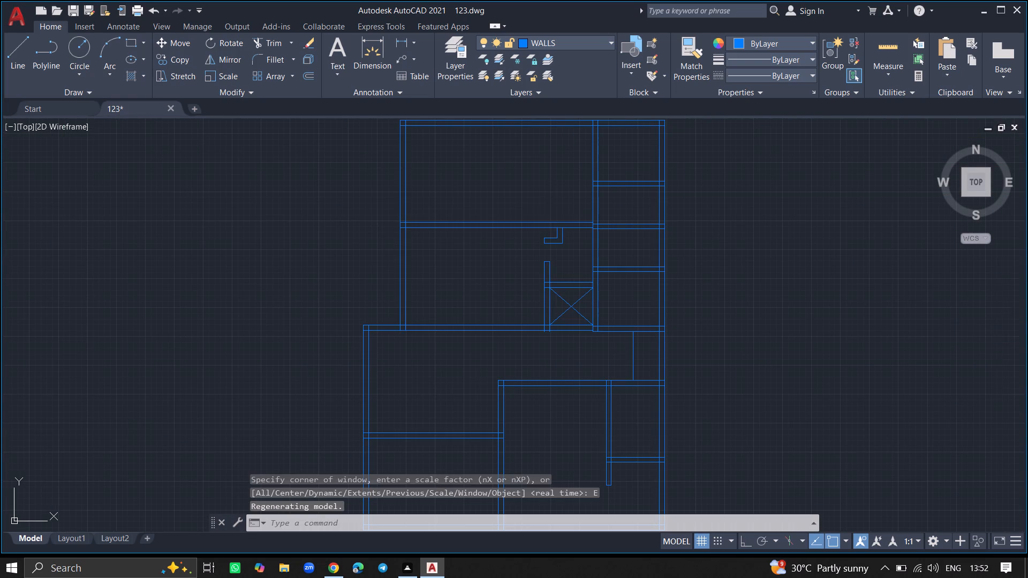
{"action": "key", "text": "ctrl+s"}
{"action": "key", "text": "ctrl+s"}
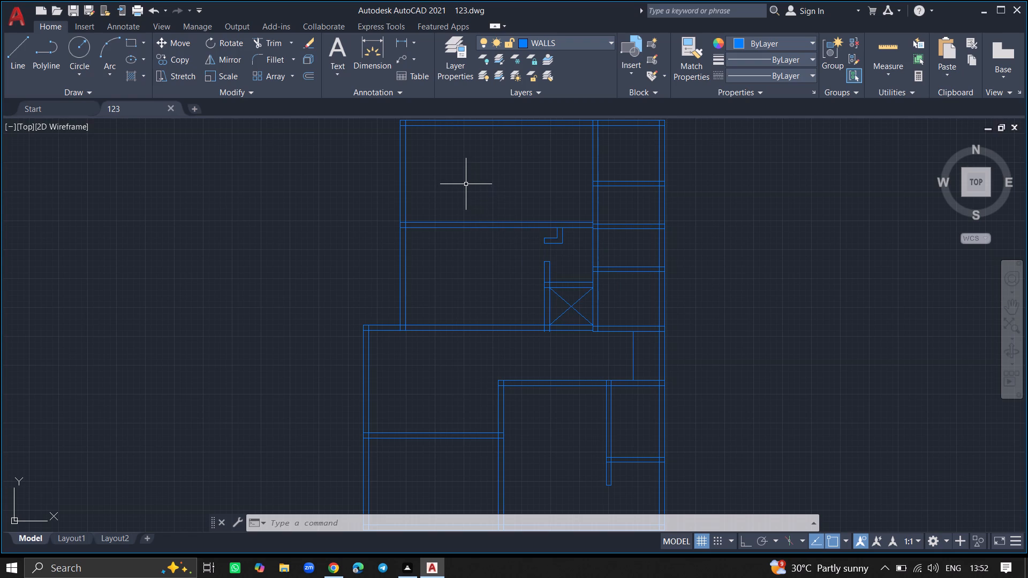
Make DOORS the current layer.
{"action": "double_click", "coordinate": [448, 65]}
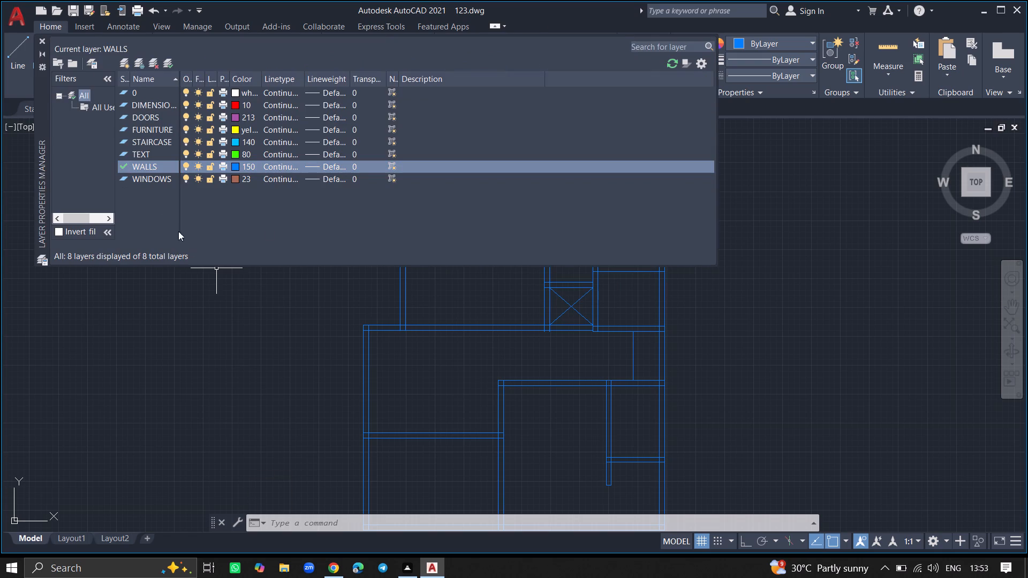
{"action": "double_click", "coordinate": [143, 117]}
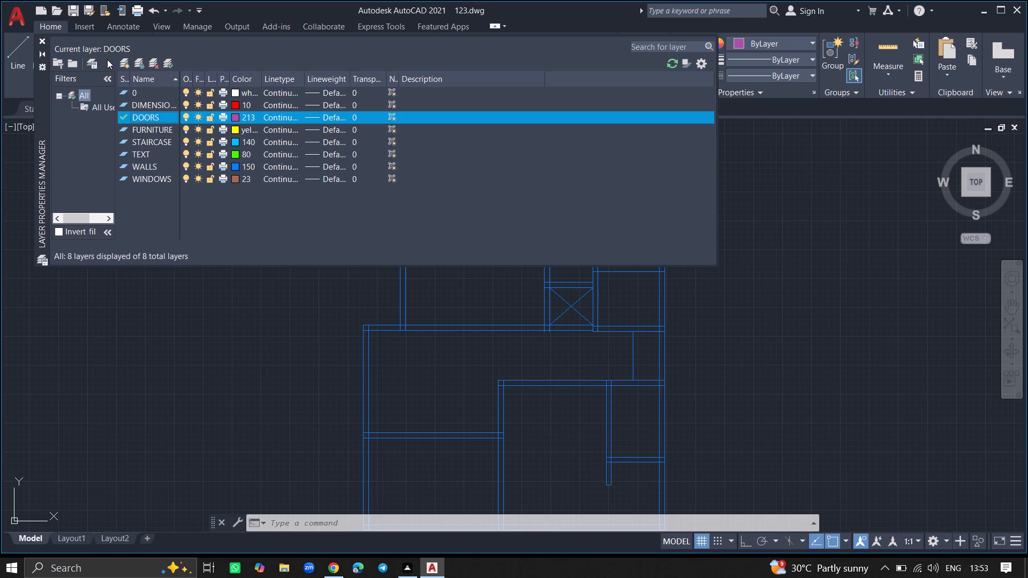
{"action": "left_click", "coordinate": [44, 38]}
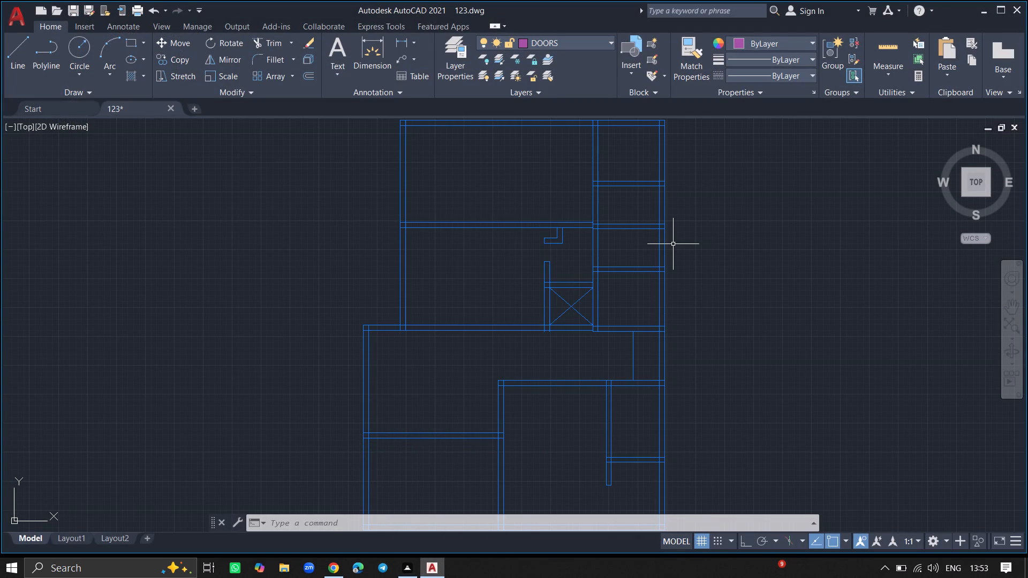
Insert the Door - Imperial block from the architectural tool palette just east of the plan's upper part.
{"action": "key", "text": "ctrl+3"}
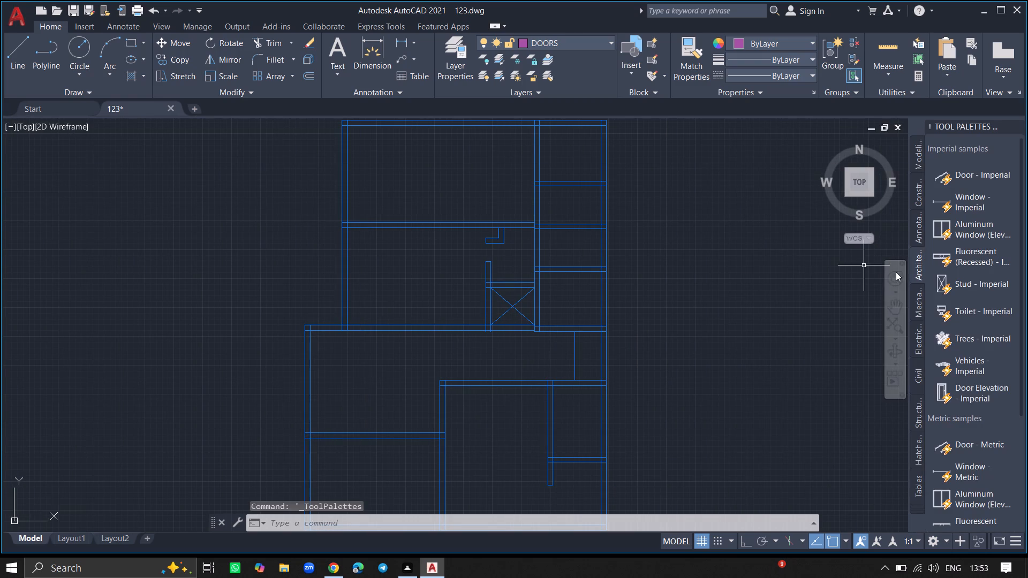
{"action": "left_click", "coordinate": [986, 173]}
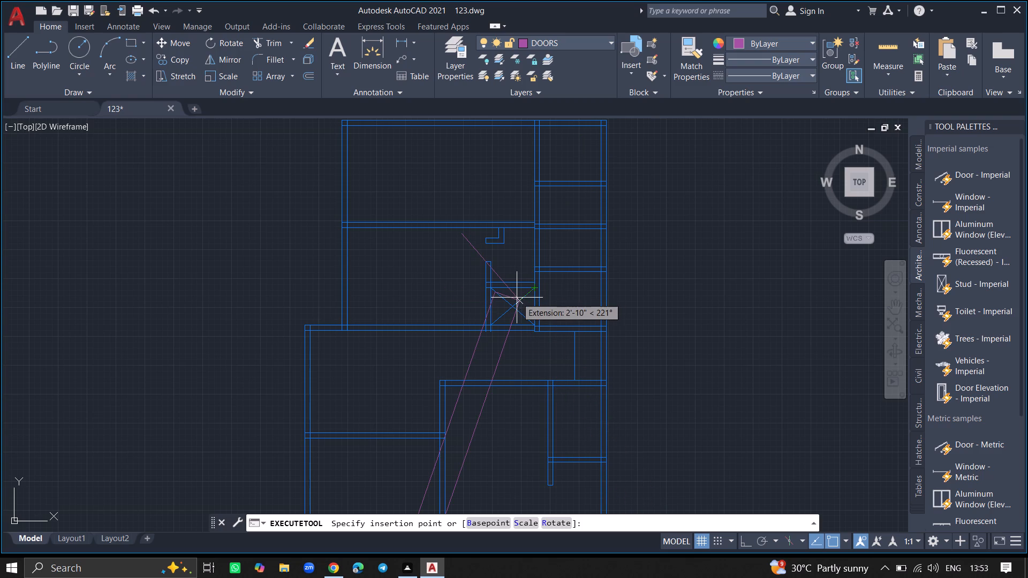
{"action": "scroll", "coordinate": [517, 298], "scroll_direction": "down", "scroll_amount": 4, "text": "ctrl"}
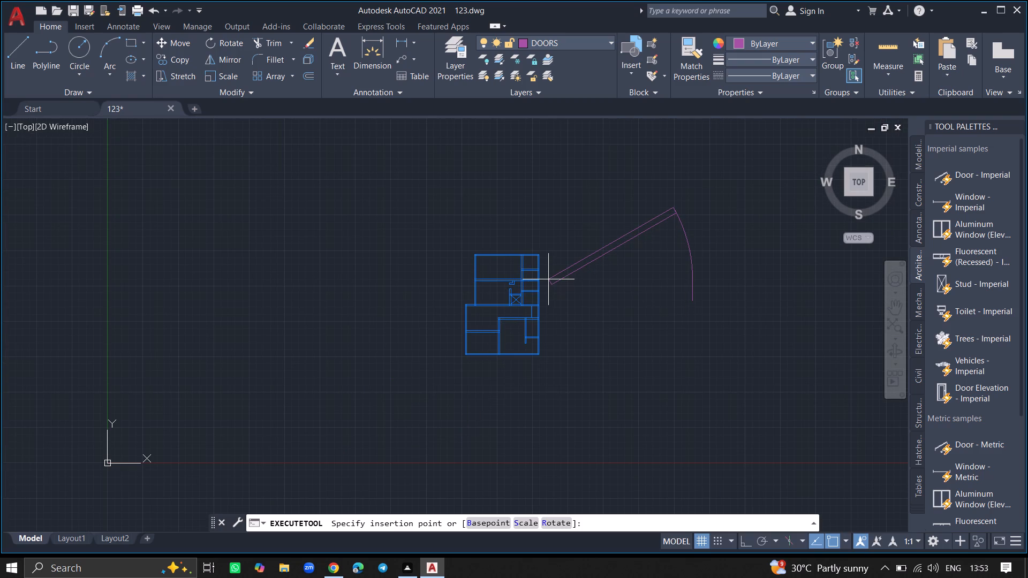
{"action": "left_click", "coordinate": [548, 279]}
Scale the inserted door block down freehand about its hinge-side insertion point.
{"action": "left_click", "coordinate": [548, 279]}
{"action": "type", "text": "SC"}
{"action": "key", "text": "Return"}
{"action": "left_click", "coordinate": [548, 279]}
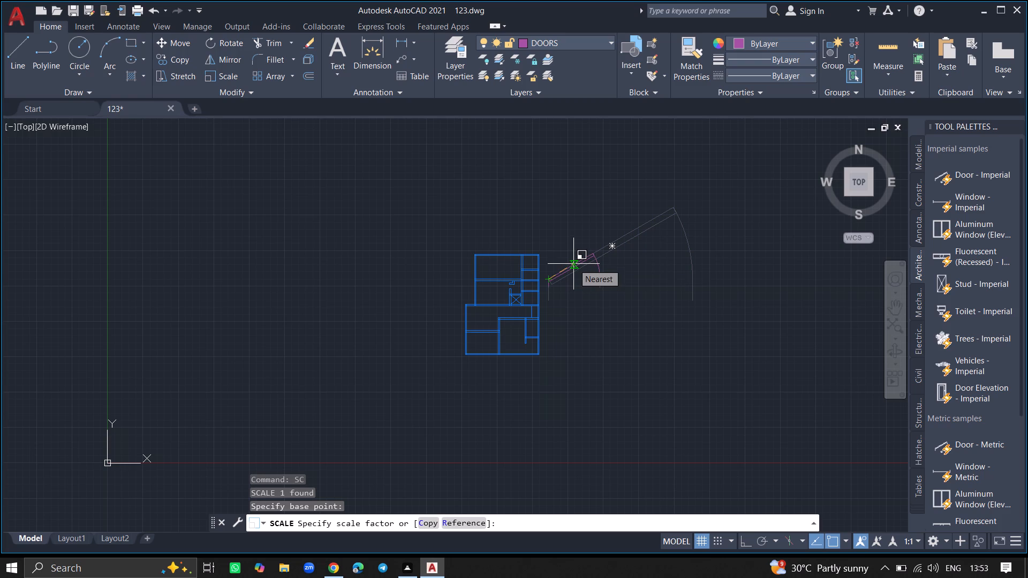
{"action": "left_click", "coordinate": [567, 268]}
Set the door block's opening angle to Open 90º.
{"action": "left_click", "coordinate": [567, 268]}
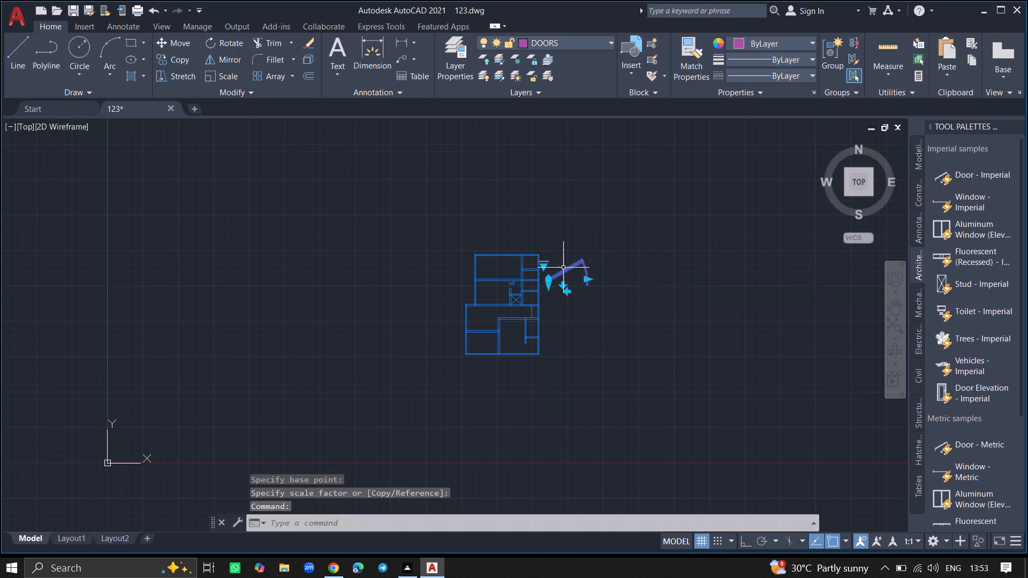
{"action": "left_click", "coordinate": [543, 267]}
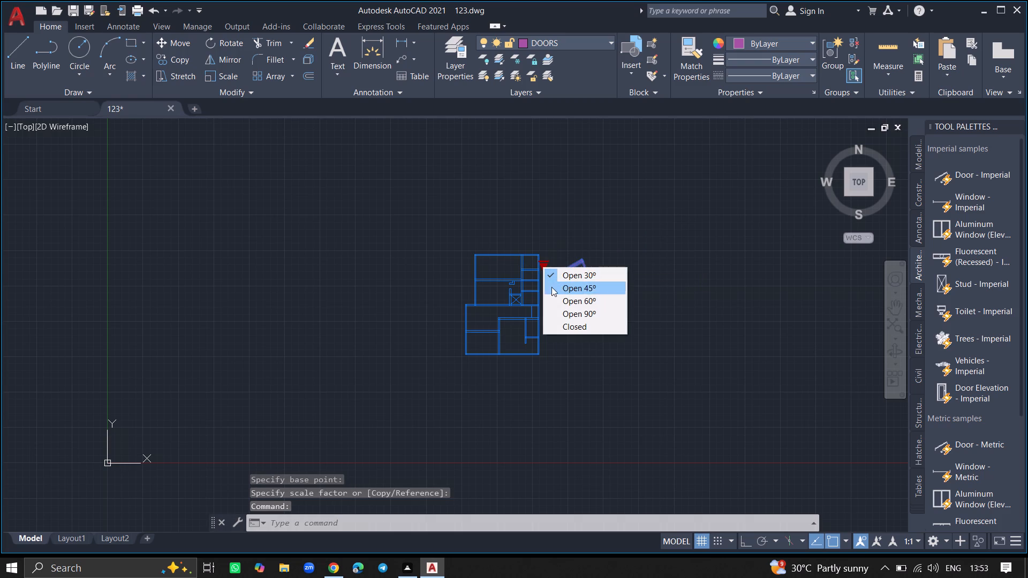
{"action": "left_click", "coordinate": [557, 310]}
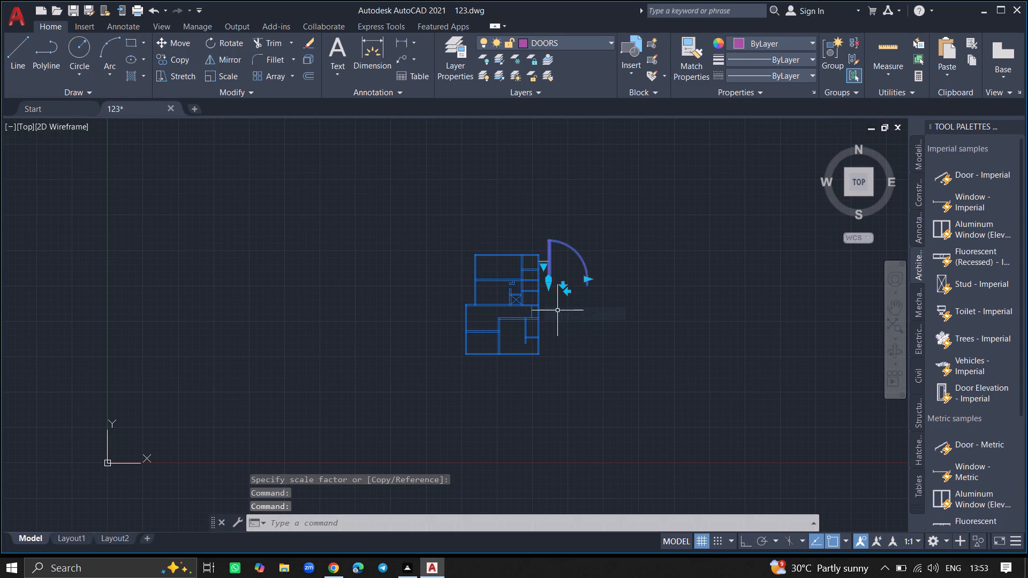
{"action": "key", "text": "Escape"}
{"action": "scroll", "coordinate": [550, 252], "scroll_direction": "up", "scroll_amount": 2, "text": "ctrl"}
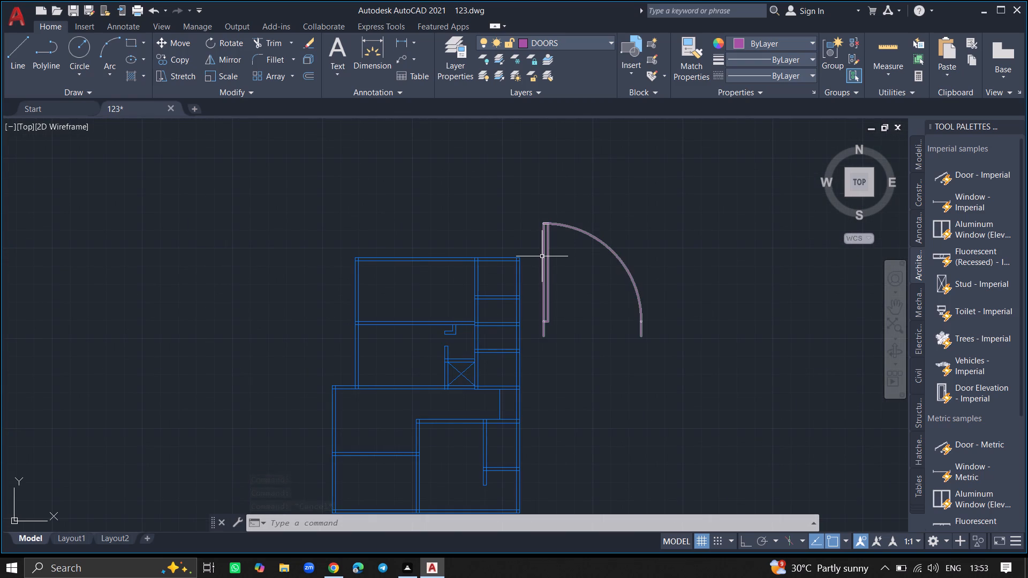
Scale the door block down freehand about a point on its upright door leaf, to a small fraction of its size.
{"action": "left_click", "coordinate": [543, 256]}
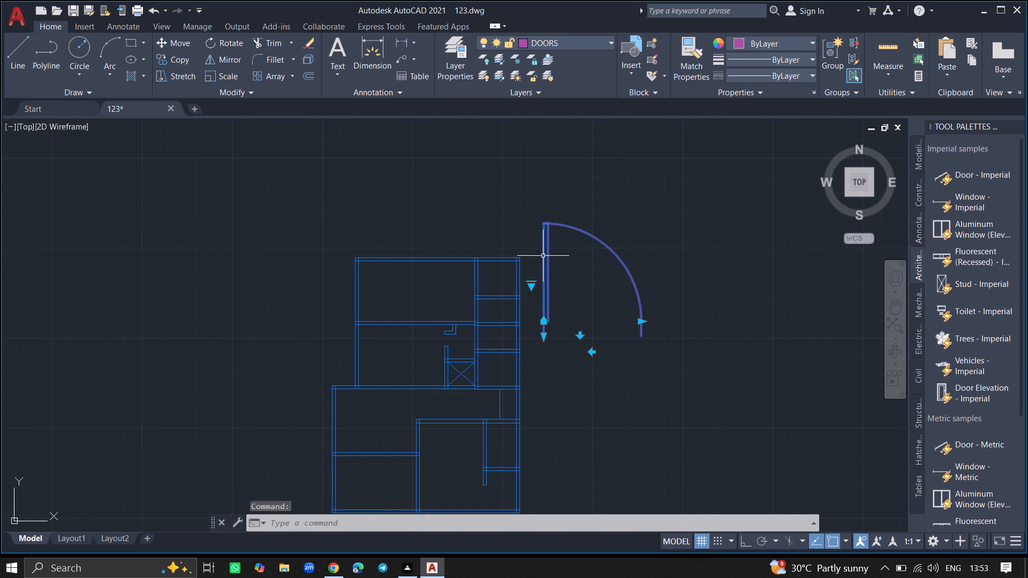
{"action": "type", "text": "SC"}
{"action": "key", "text": "Return"}
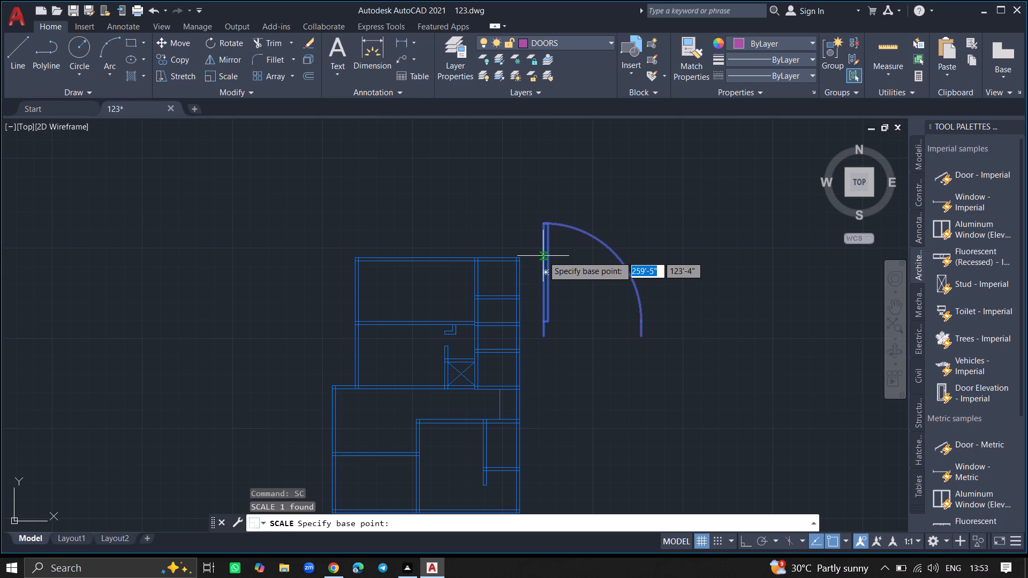
{"action": "left_click", "coordinate": [543, 256]}
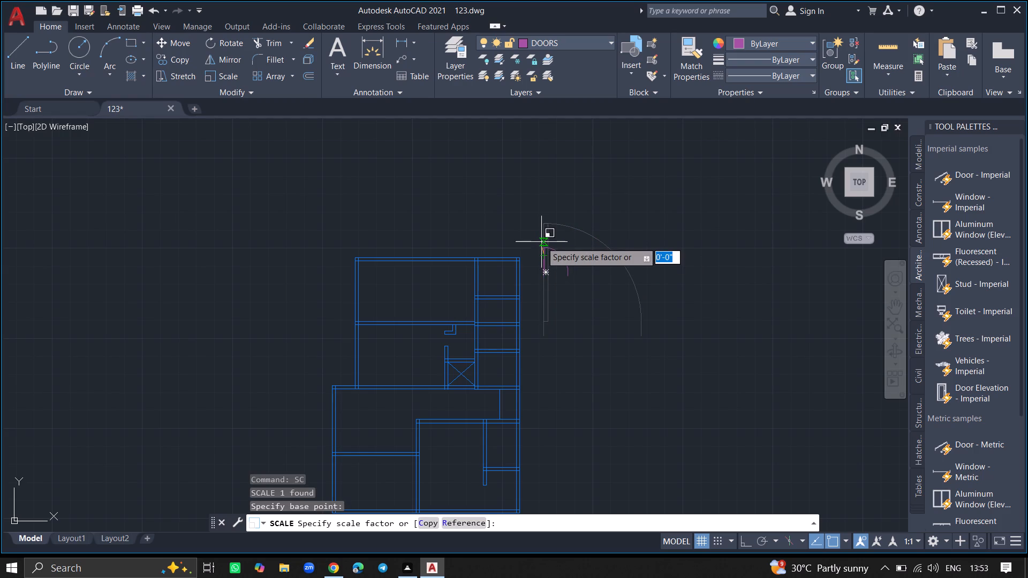
{"action": "scroll", "coordinate": [541, 243], "scroll_direction": "up", "scroll_amount": 6, "text": "ctrl"}
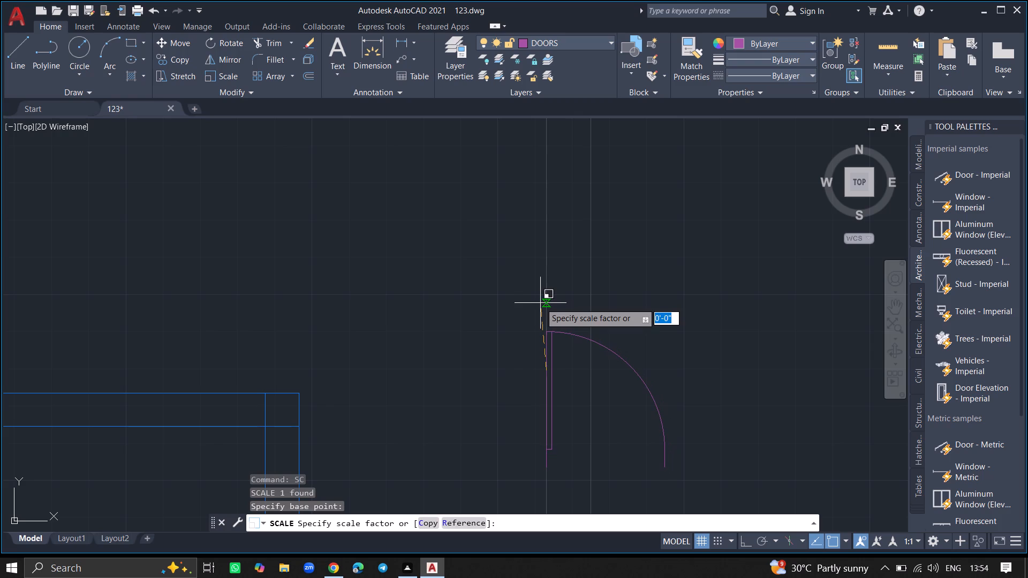
{"action": "left_click", "coordinate": [540, 303]}
{"action": "scroll", "coordinate": [546, 356], "scroll_direction": "down", "scroll_amount": 4, "text": "ctrl"}
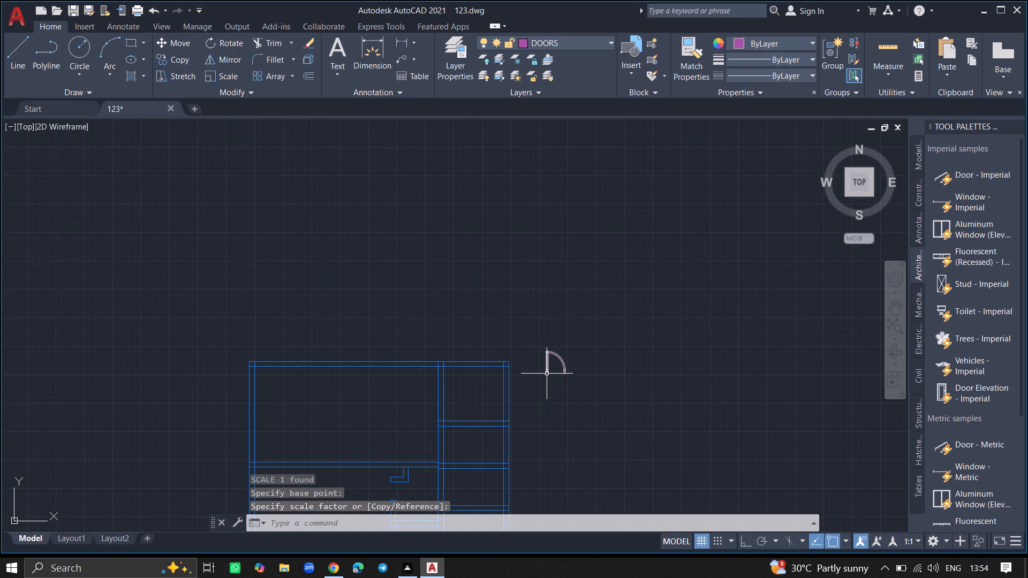
Rotate the door block 270° about a point on its leaf so that the leaf lies horizontally.
{"action": "left_click", "coordinate": [547, 369]}
{"action": "type", "text": "ROT"}
{"action": "type", "text": "ATE"}
{"action": "key", "text": "Return"}
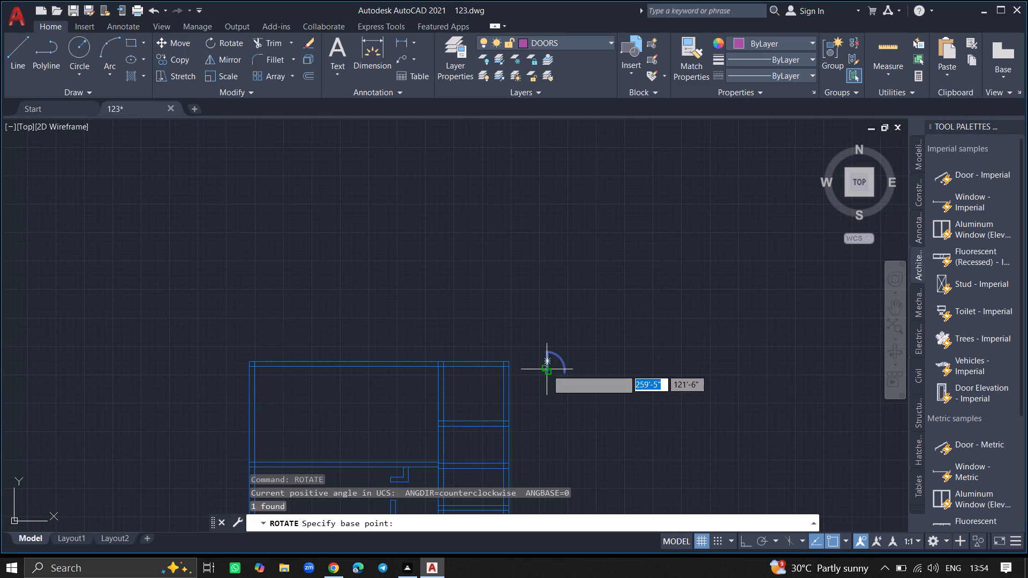
{"action": "scroll", "coordinate": [547, 369], "scroll_direction": "up", "scroll_amount": 3, "text": "ctrl"}
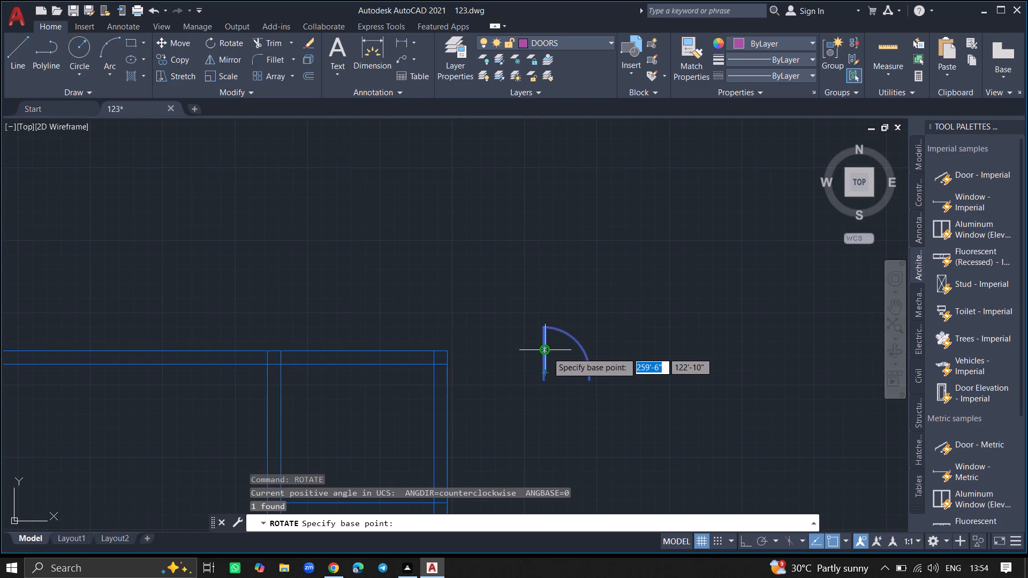
{"action": "left_click", "coordinate": [545, 352]}
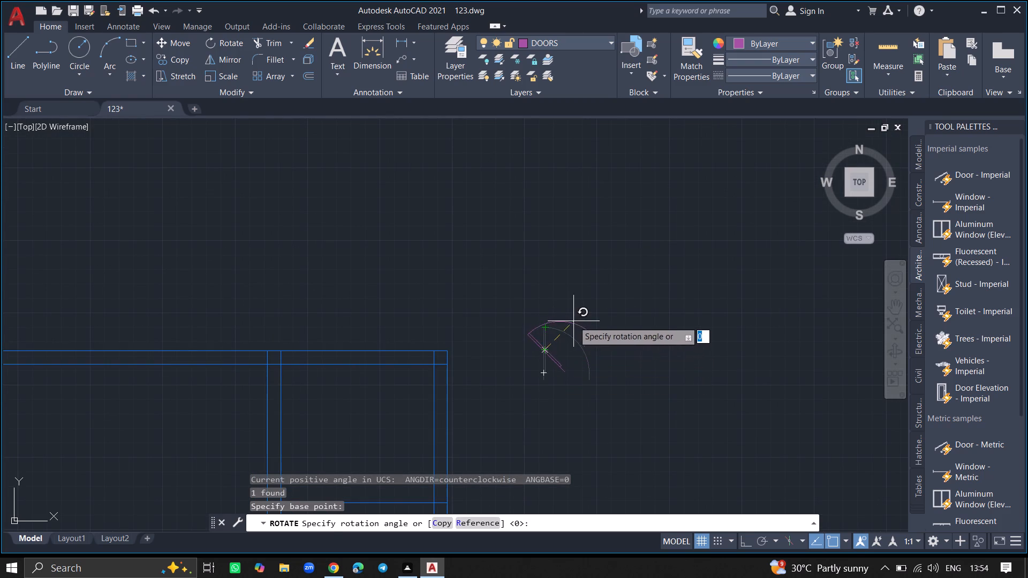
{"action": "double_click", "coordinate": [546, 419]}
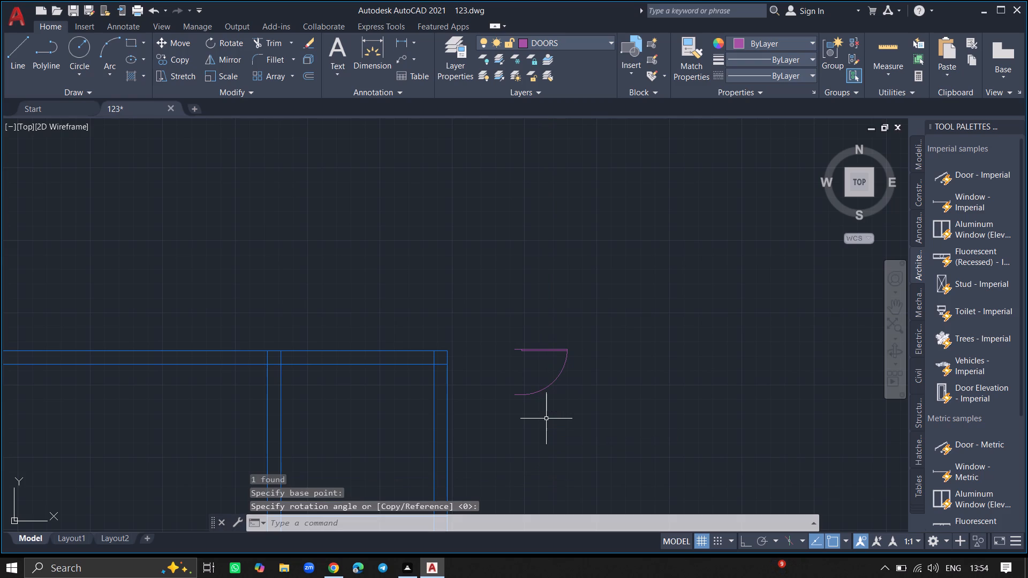
Draw a 9" horizontal line across the vertical wall east of the large upper room, just south of the first cross wall.
{"action": "scroll", "coordinate": [542, 369], "scroll_direction": "down", "scroll_amount": 7, "text": "ctrl"}
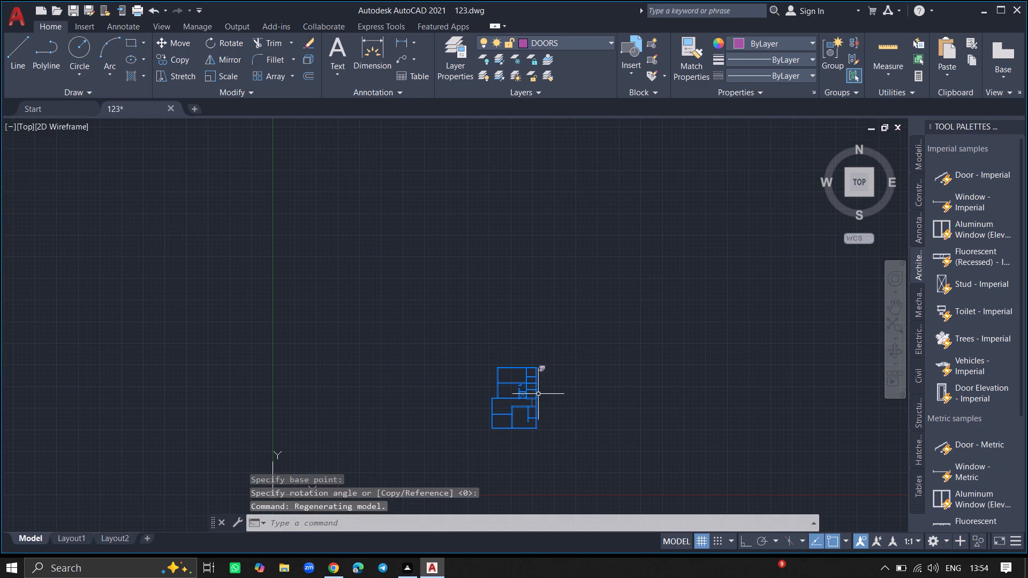
{"action": "scroll", "coordinate": [518, 377], "scroll_direction": "up", "scroll_amount": 6, "text": "ctrl"}
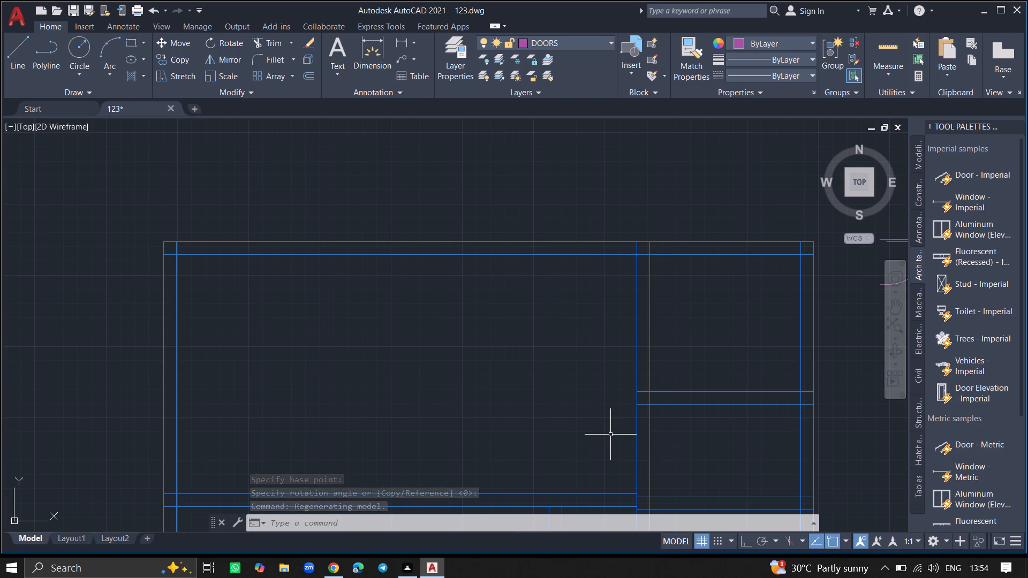
{"action": "key", "text": "l"}
{"action": "key", "text": "Return"}
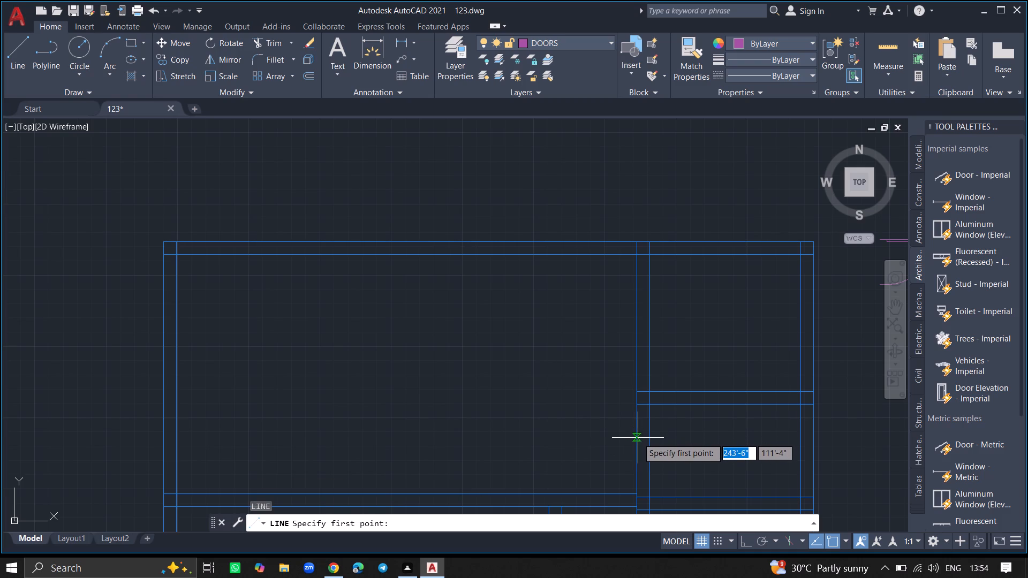
{"action": "left_click", "coordinate": [636, 438]}
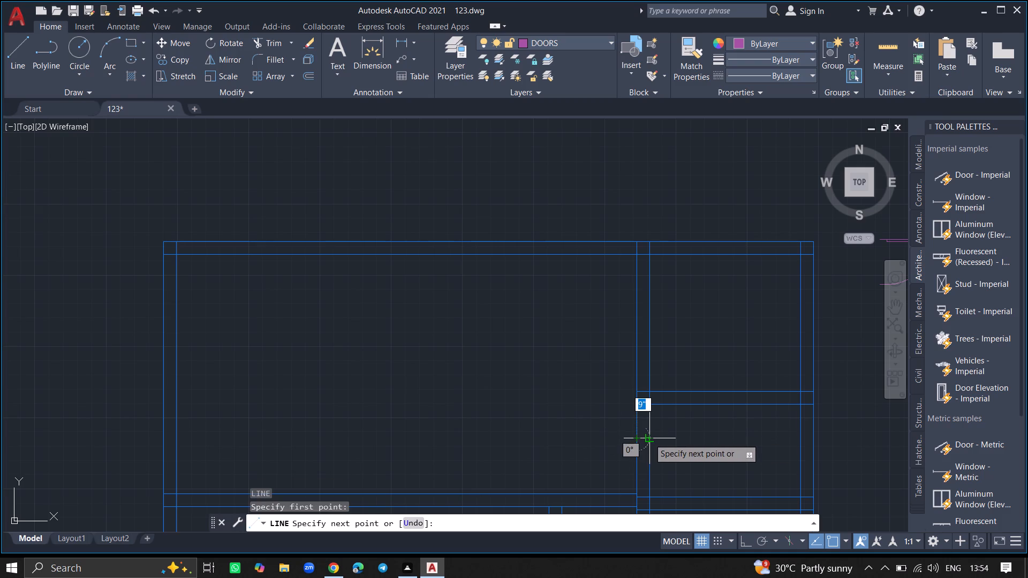
{"action": "left_click", "coordinate": [649, 438]}
{"action": "key", "text": "Return"}
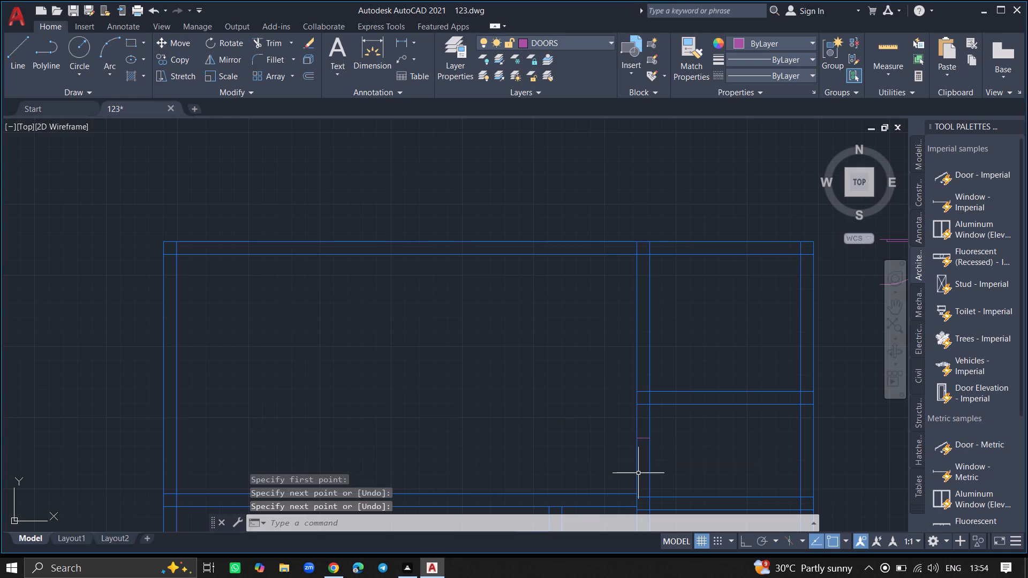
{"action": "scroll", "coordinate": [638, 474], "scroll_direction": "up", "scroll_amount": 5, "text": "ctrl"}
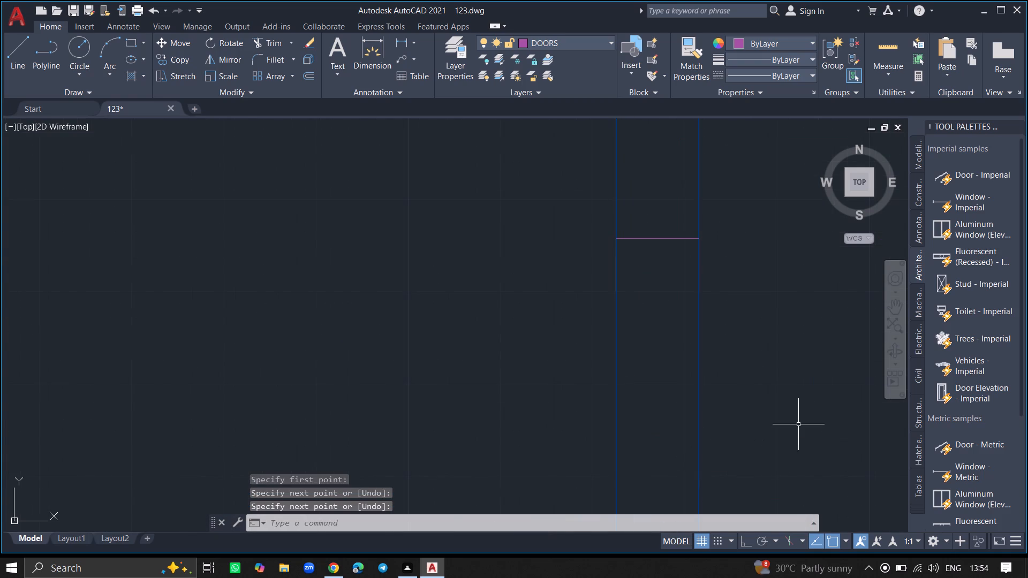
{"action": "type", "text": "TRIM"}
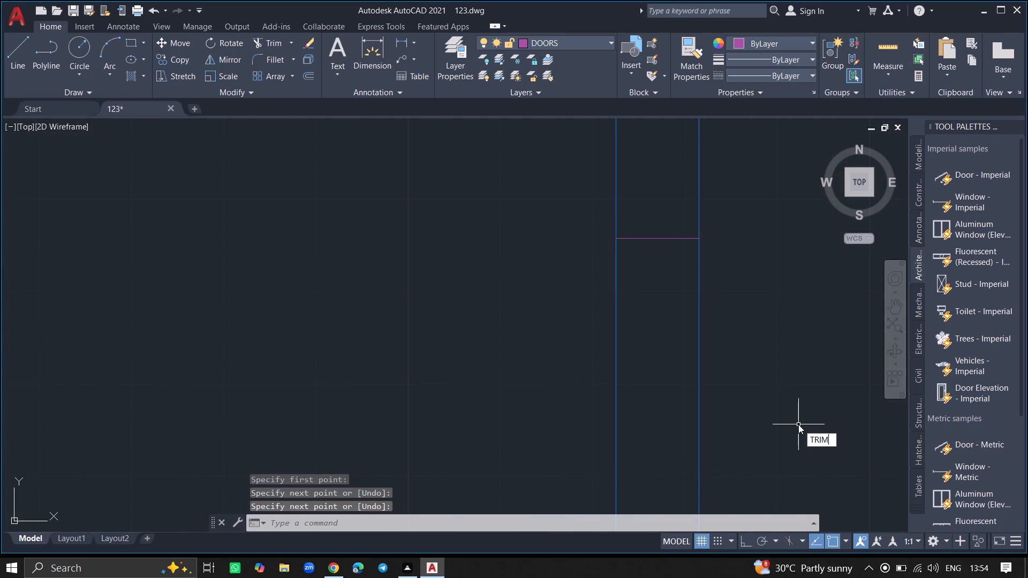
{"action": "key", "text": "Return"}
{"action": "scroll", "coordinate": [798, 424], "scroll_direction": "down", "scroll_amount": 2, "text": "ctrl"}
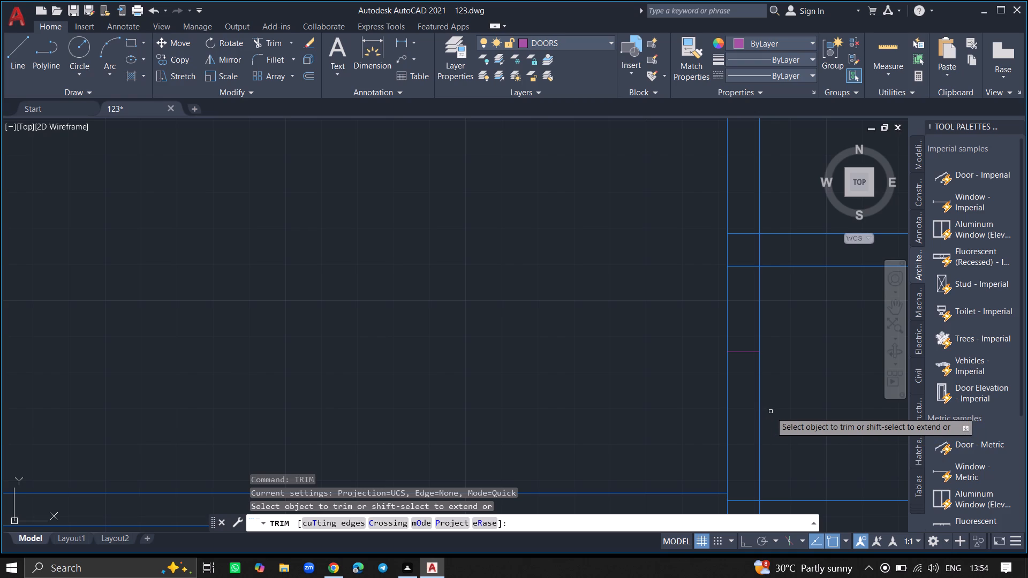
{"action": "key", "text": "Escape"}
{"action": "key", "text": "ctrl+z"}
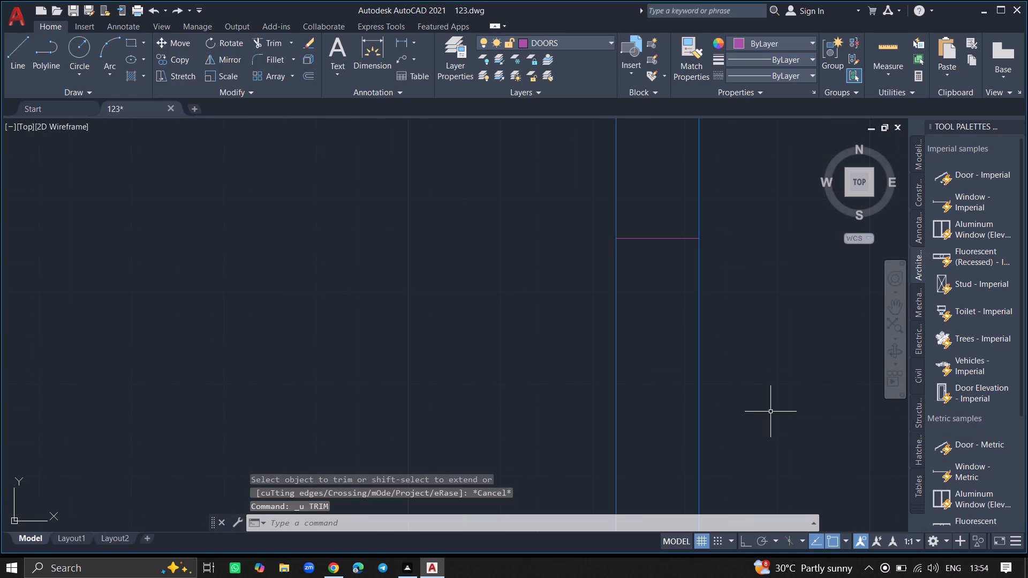
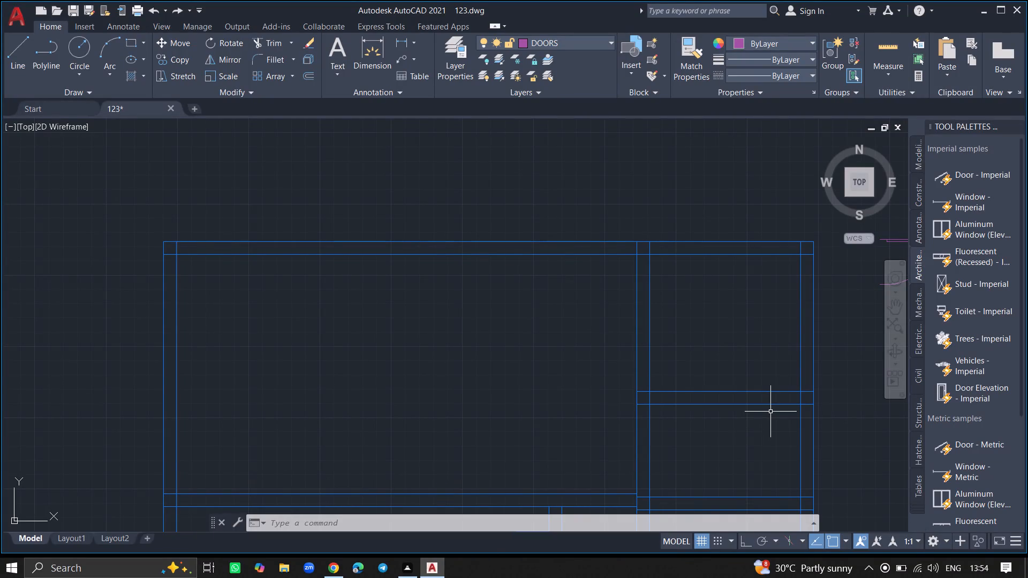
Draw a short horizontal line across the vertical partition wall, midway between the two horizontal walls of the small room on the plan's east side.
{"action": "type", "text": "LINE"}
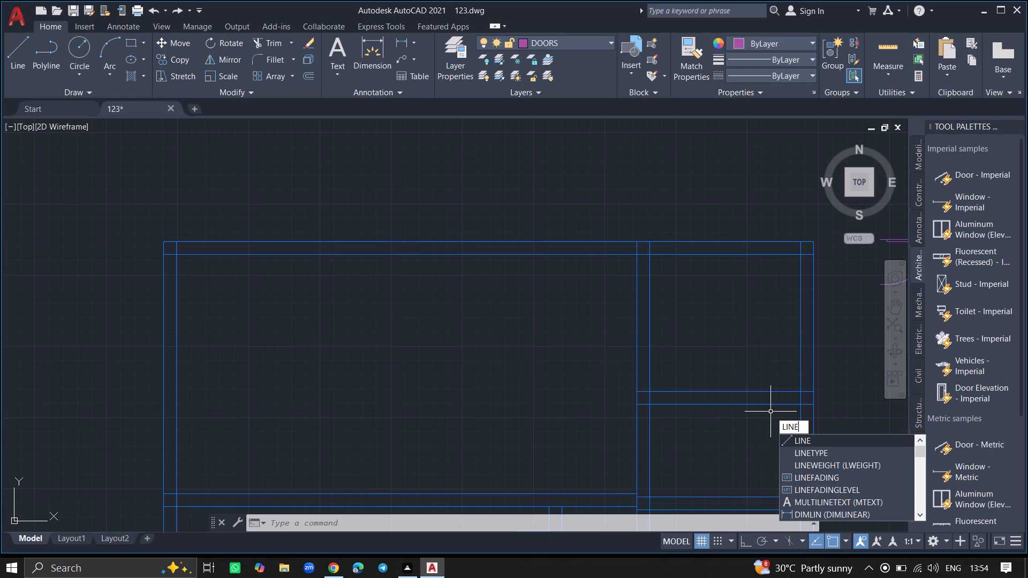
{"action": "key", "text": "Return"}
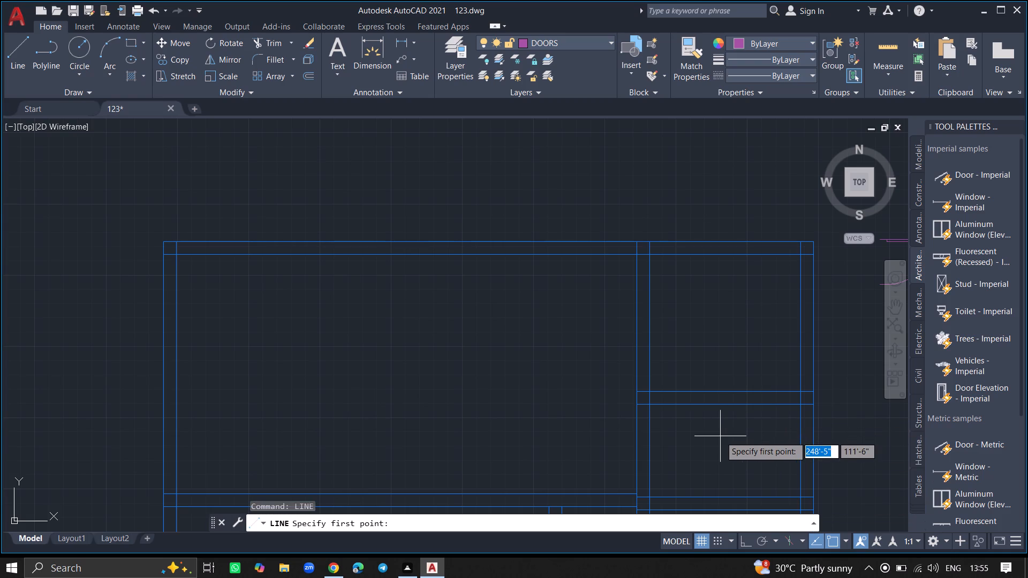
{"action": "scroll", "coordinate": [720, 436], "scroll_direction": "down", "scroll_amount": 2, "text": "ctrl"}
{"action": "scroll", "coordinate": [688, 463], "scroll_direction": "up", "scroll_amount": 4, "text": "ctrl"}
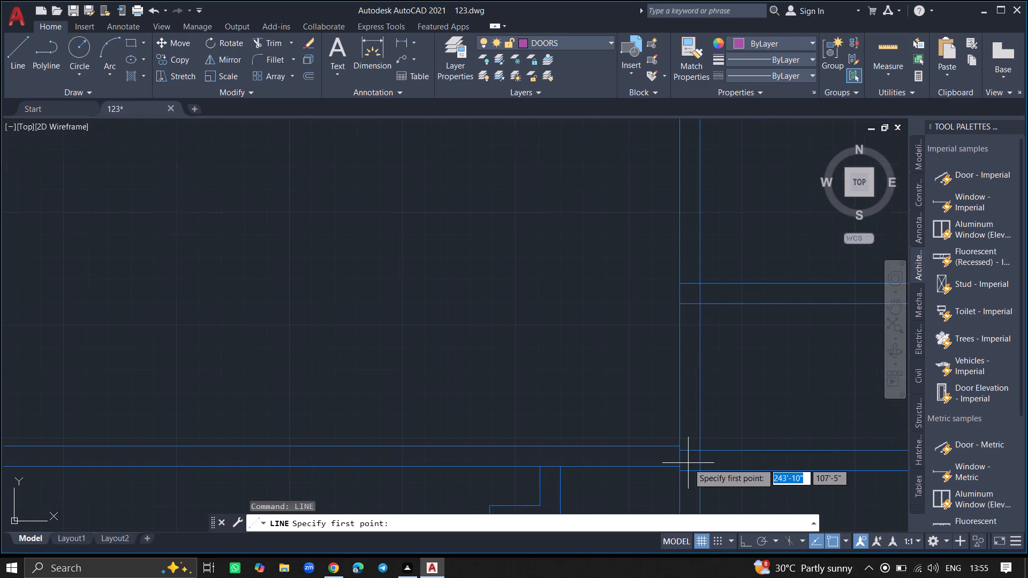
{"action": "scroll", "coordinate": [681, 410], "scroll_direction": "down", "scroll_amount": 1, "text": "ctrl"}
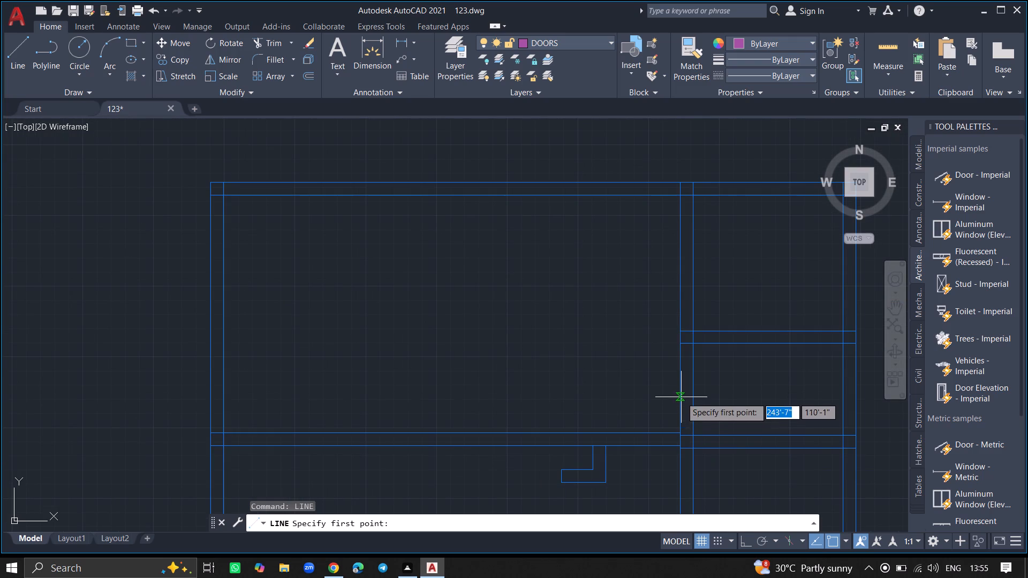
{"action": "left_click", "coordinate": [681, 392]}
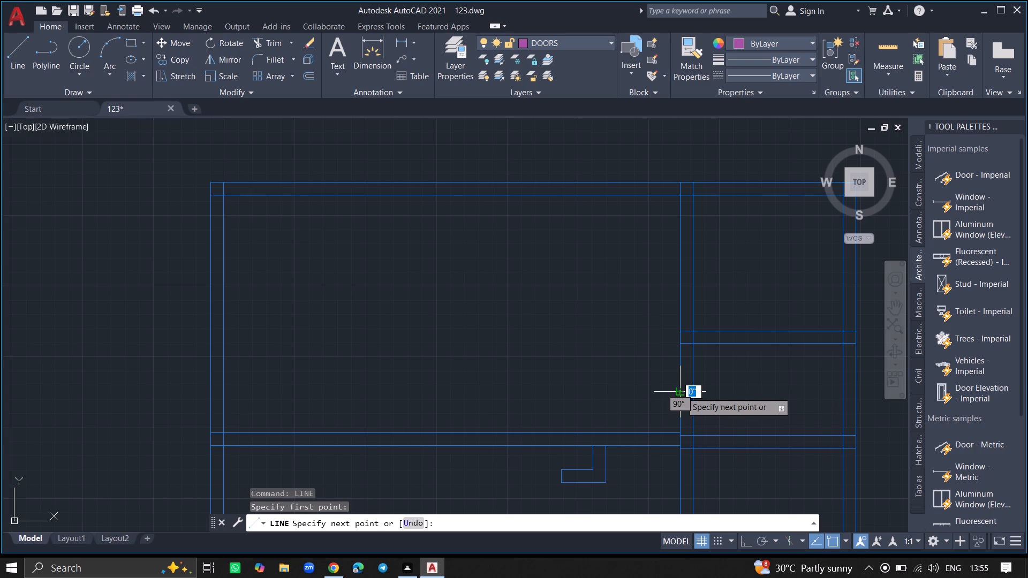
{"action": "left_click", "coordinate": [693, 392]}
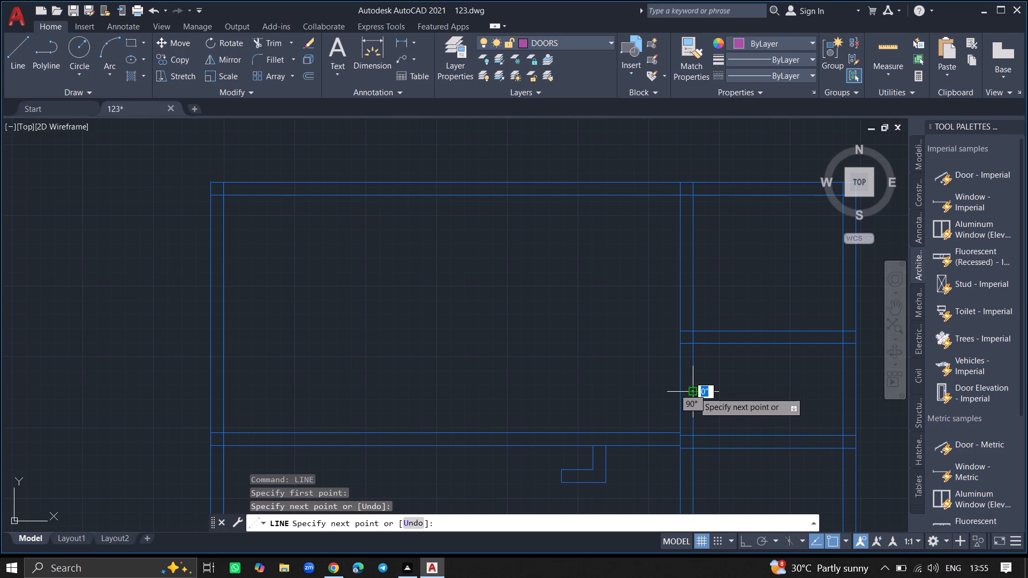
{"action": "key", "text": "Return"}
Trim both vertical partition wall lines between the new cross line and the horizontal wall above it to form a door opening.
{"action": "scroll", "coordinate": [693, 392], "scroll_direction": "up", "scroll_amount": 3, "text": "ctrl"}
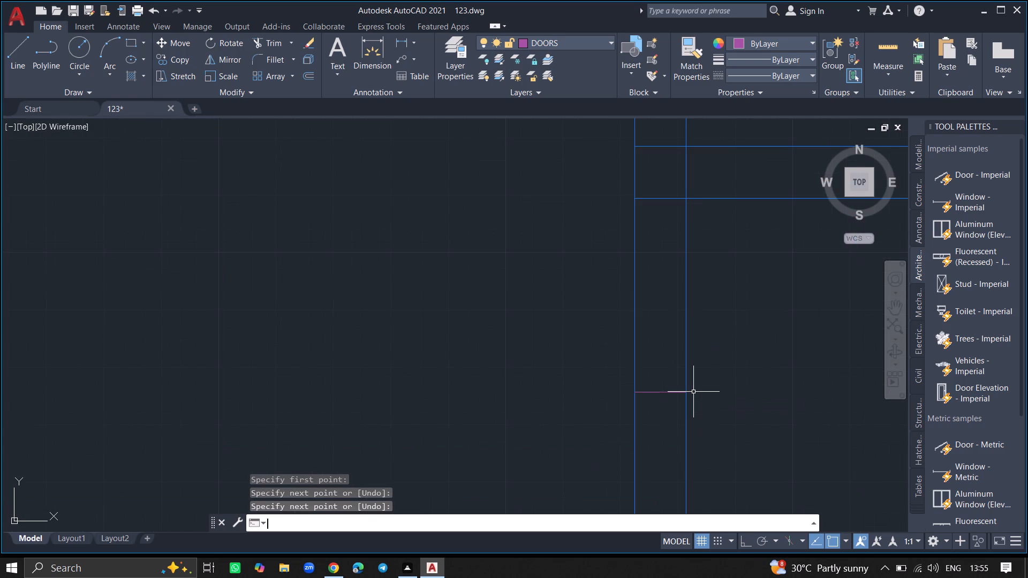
{"action": "left_click", "coordinate": [699, 353]}
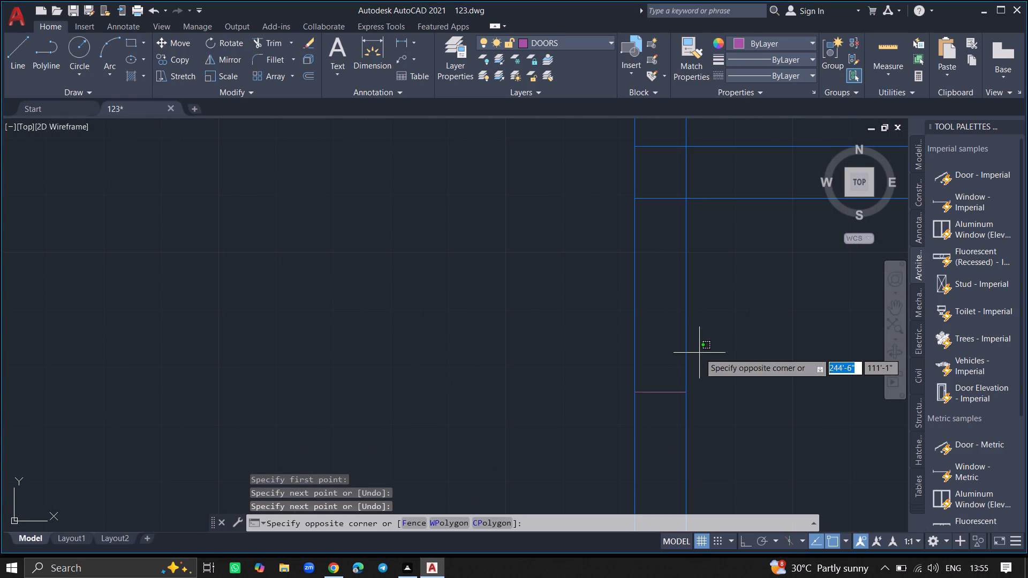
{"action": "key", "text": "Escape"}
{"action": "type", "text": "TR"}
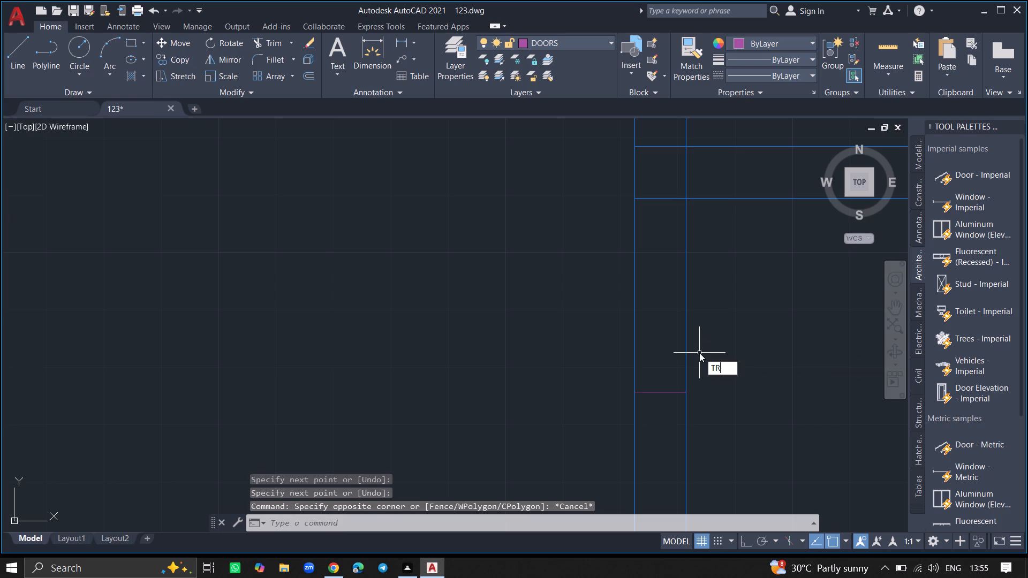
{"action": "key", "text": "o"}
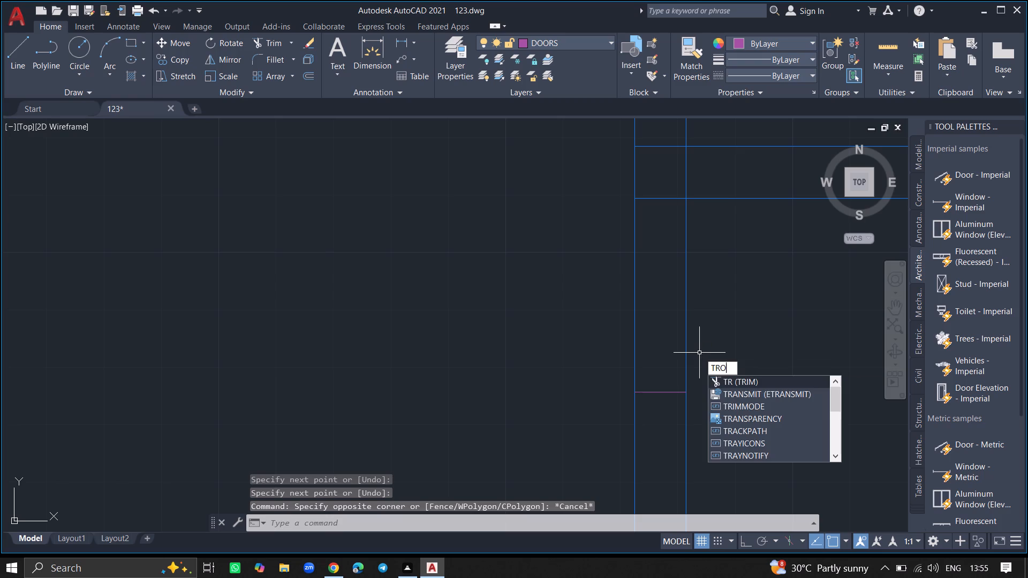
{"action": "key", "text": "BackSpace"}
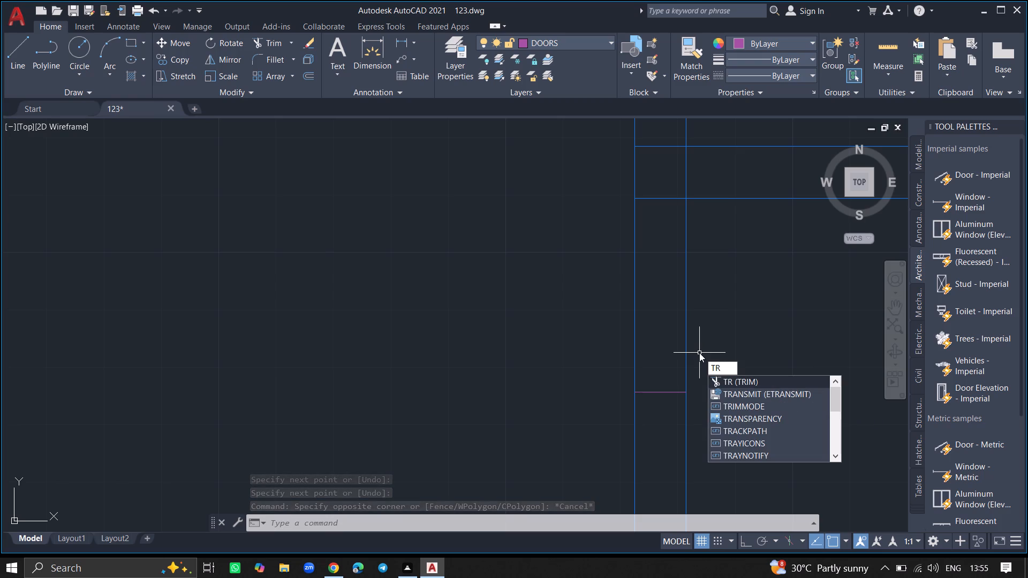
{"action": "type", "text": "IM"}
{"action": "key", "text": "Return"}
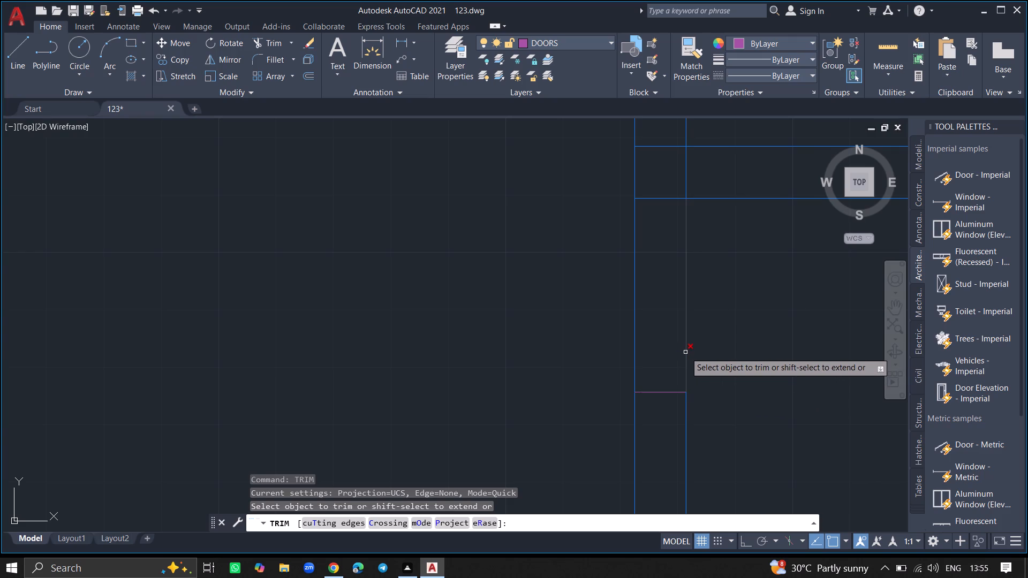
{"action": "left_click", "coordinate": [685, 352]}
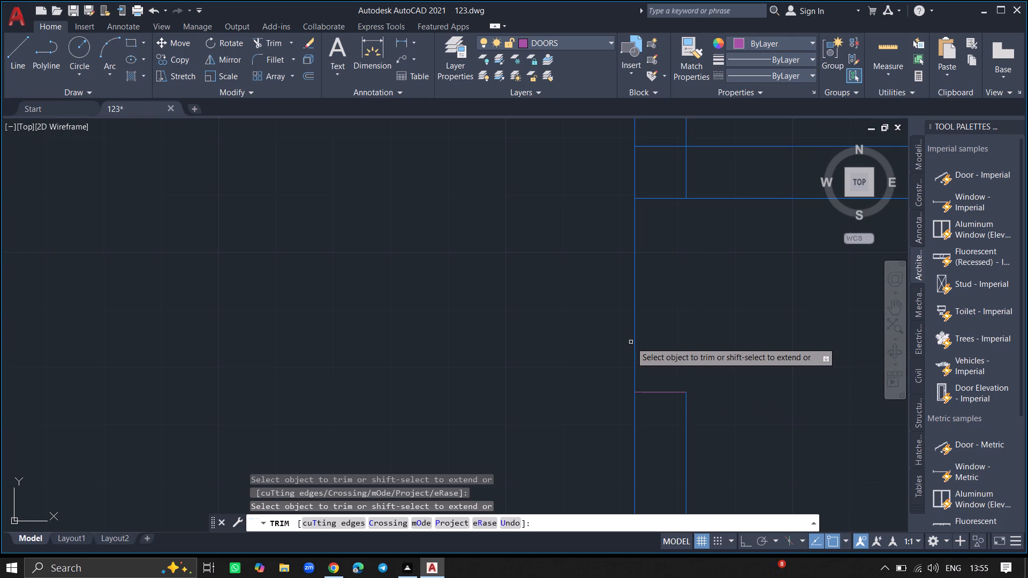
{"action": "left_click", "coordinate": [635, 342]}
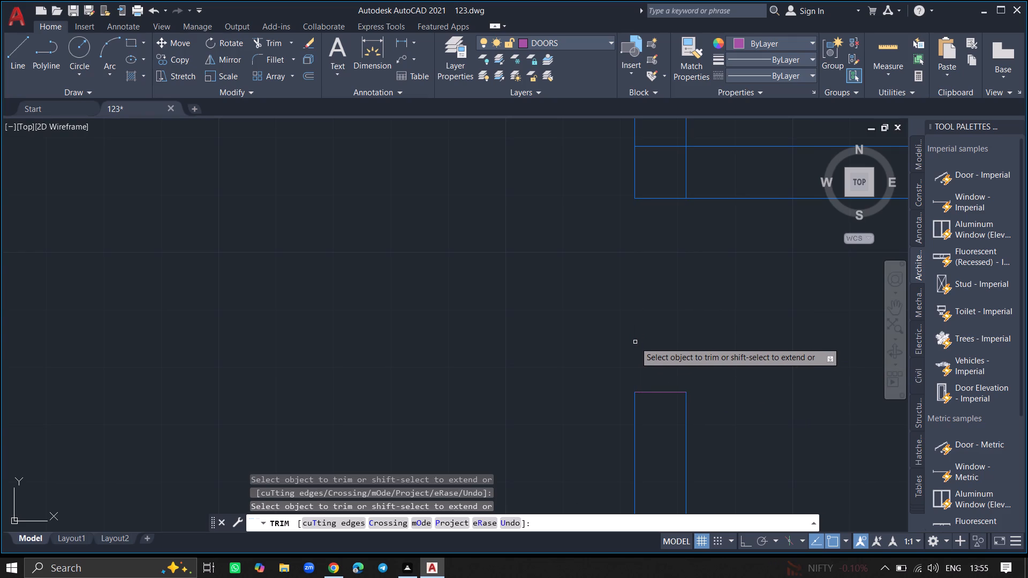
{"action": "key", "text": "Return"}
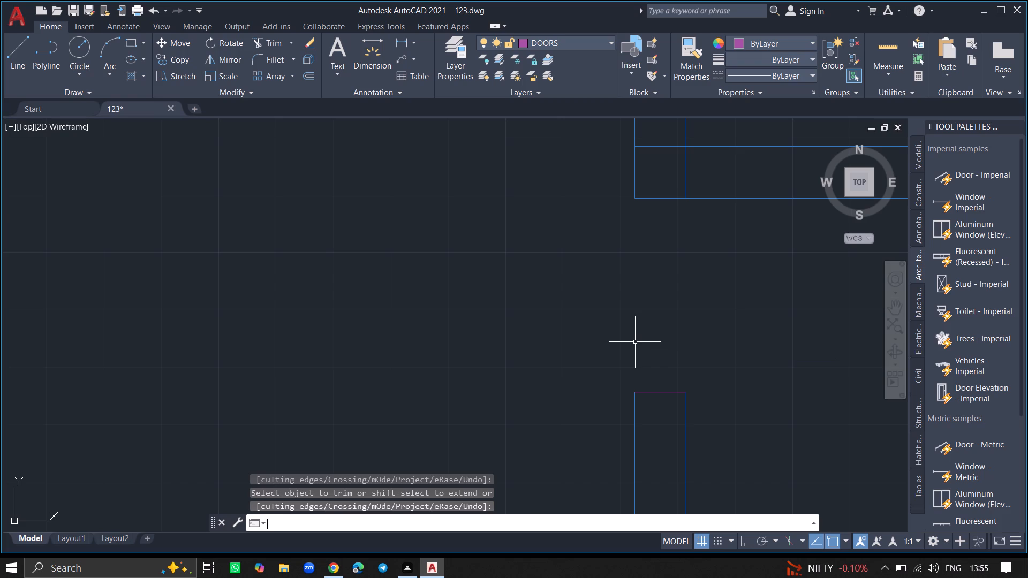
Move the short line closing the wall end at the opening to the WALLS layer.
{"action": "left_click", "coordinate": [657, 394]}
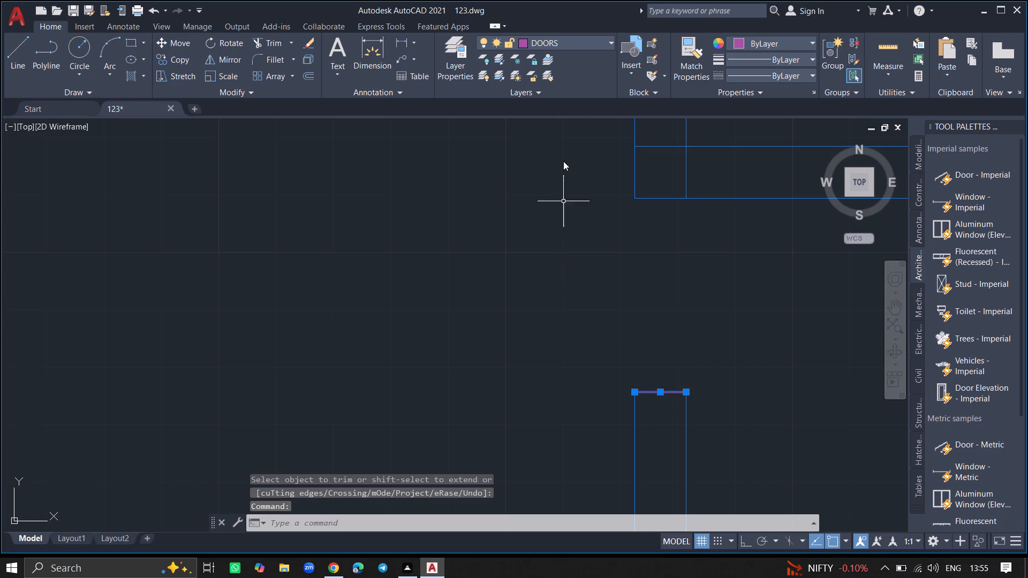
{"action": "left_click", "coordinate": [559, 35]}
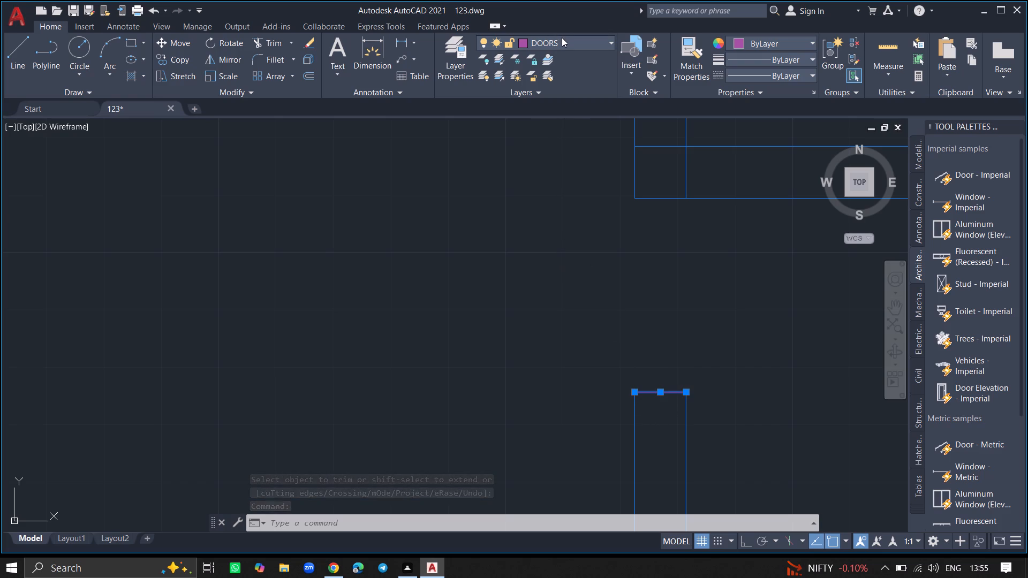
{"action": "left_click", "coordinate": [562, 37]}
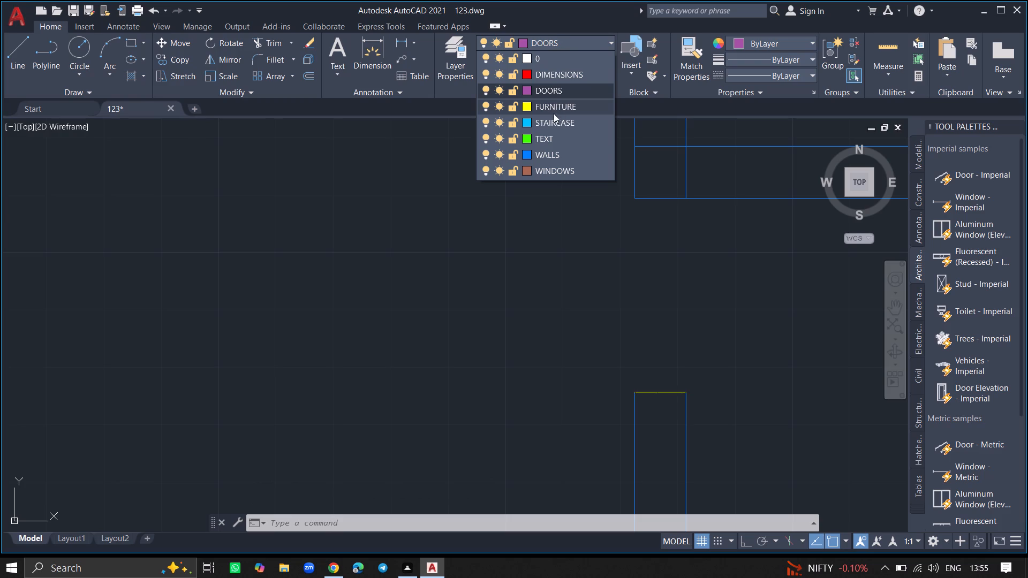
{"action": "left_click", "coordinate": [560, 149]}
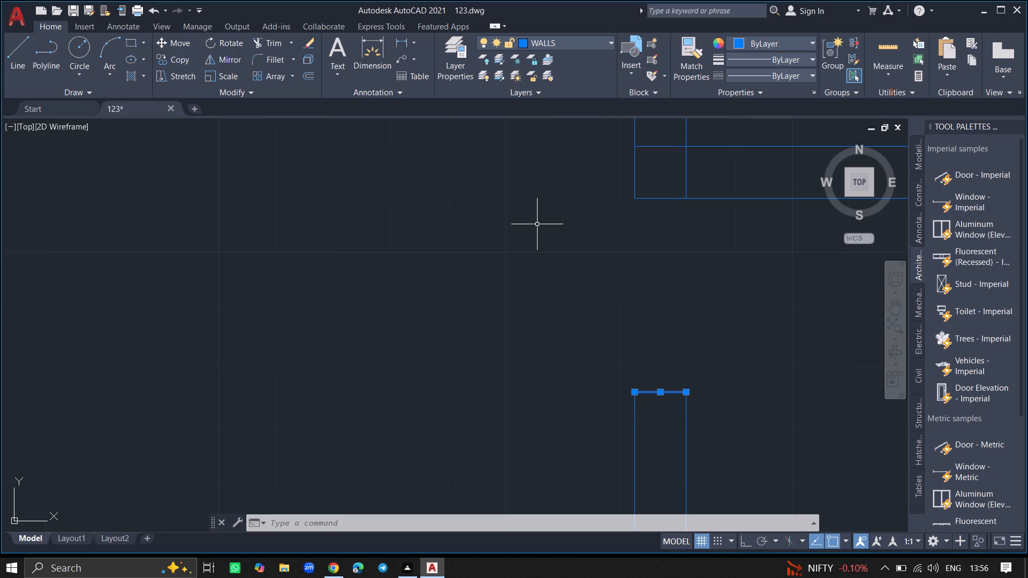
{"action": "key", "text": "Escape"}
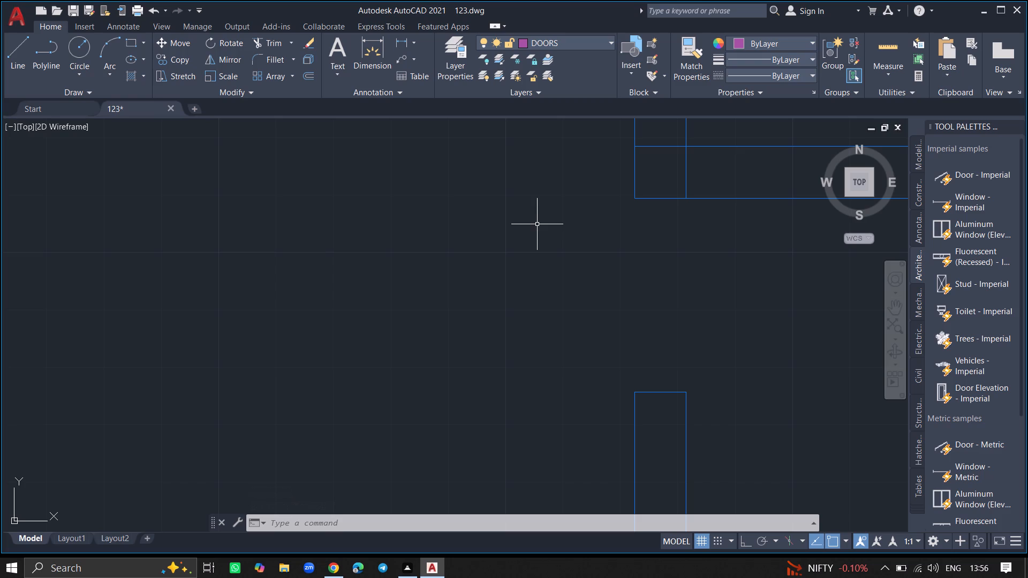
Mirror the loose door symbol outside the plan about its horizontal leaf edge, erasing the source object.
{"action": "scroll", "coordinate": [537, 226], "scroll_direction": "down", "scroll_amount": 3, "text": "ctrl"}
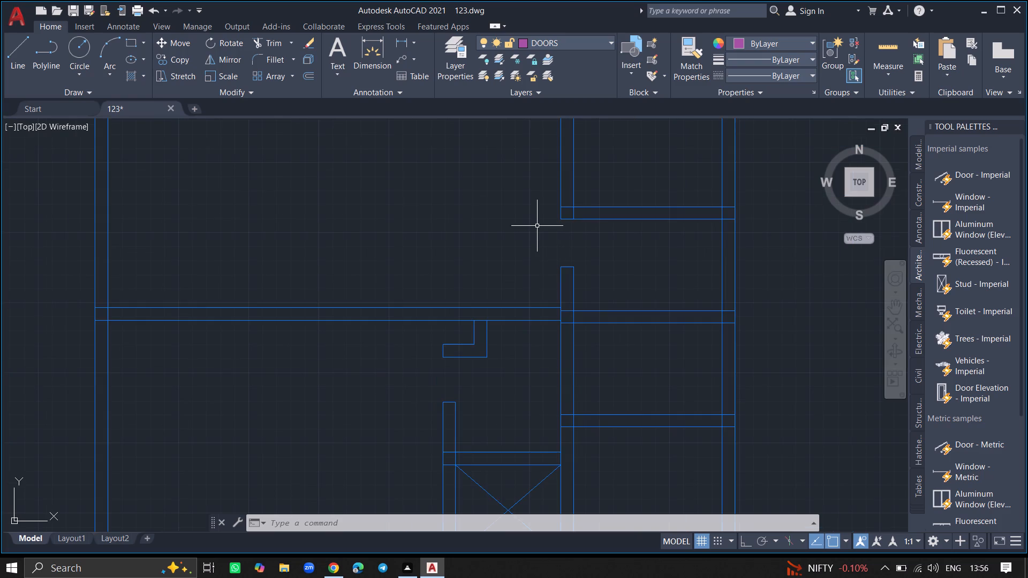
{"action": "scroll", "coordinate": [537, 226], "scroll_direction": "down", "scroll_amount": 2, "text": "ctrl"}
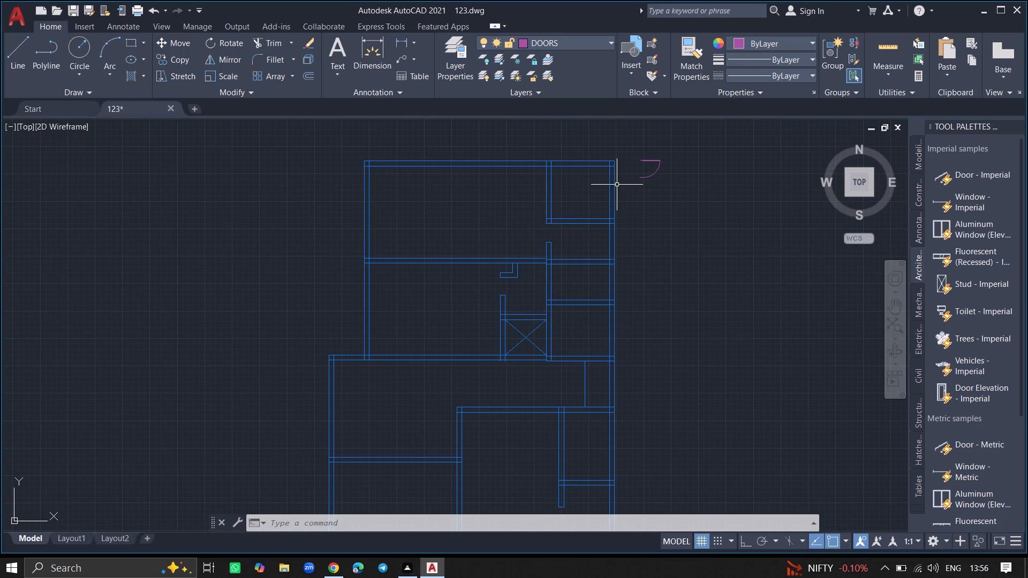
{"action": "left_click", "coordinate": [651, 163]}
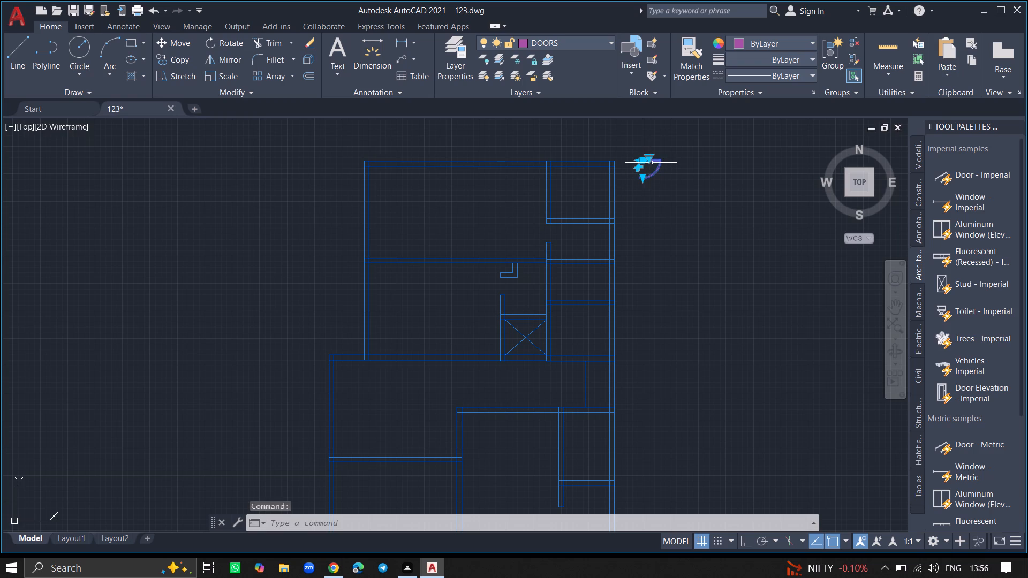
{"action": "scroll", "coordinate": [651, 163], "scroll_direction": "up", "scroll_amount": 4, "text": "ctrl"}
{"action": "scroll", "coordinate": [651, 163], "scroll_direction": "down", "scroll_amount": 2, "text": "ctrl"}
{"action": "scroll", "coordinate": [649, 144], "scroll_direction": "up", "scroll_amount": 5, "text": "ctrl"}
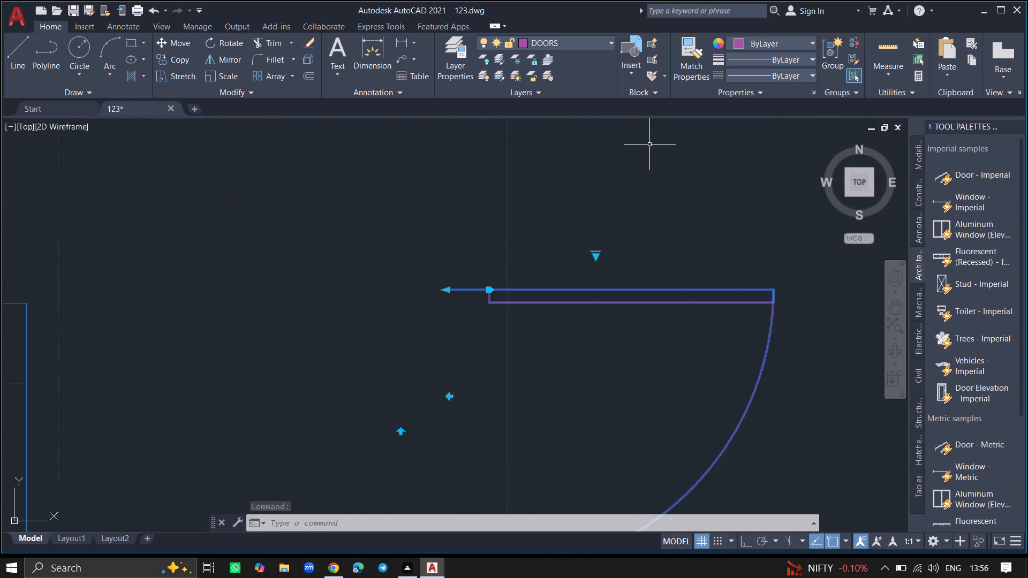
{"action": "type", "text": "MIRR"}
{"action": "left_click", "coordinate": [684, 172]}
{"action": "left_click", "coordinate": [771, 287]}
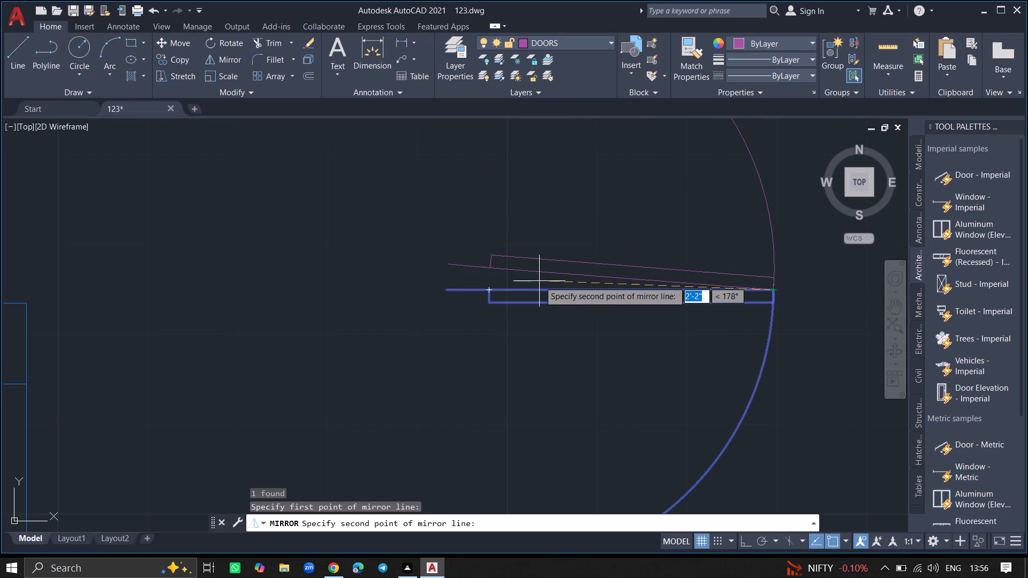
{"action": "left_click", "coordinate": [489, 291]}
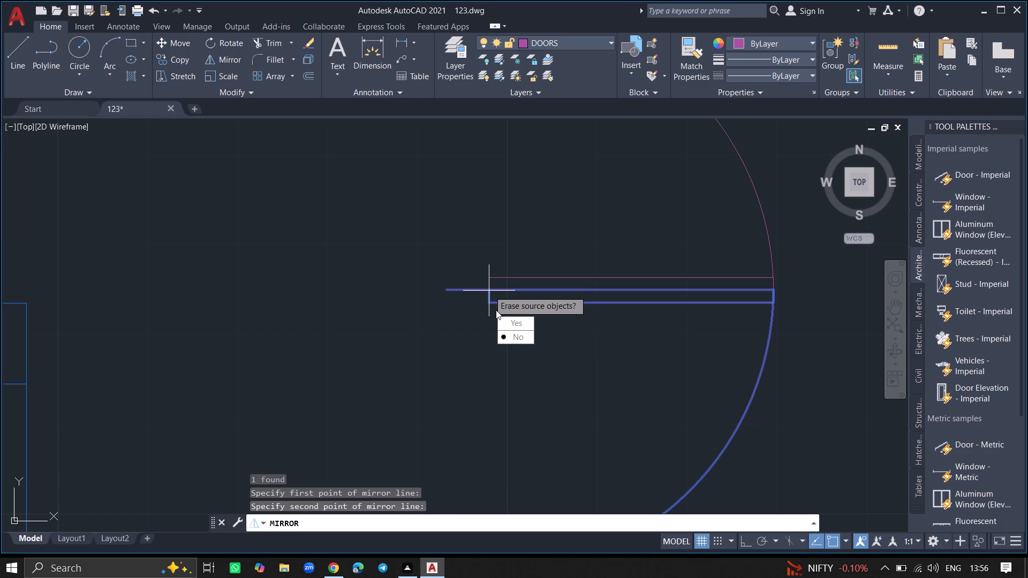
{"action": "left_click_drag", "start_coordinate": [502, 316], "coordinate": [489, 291]}
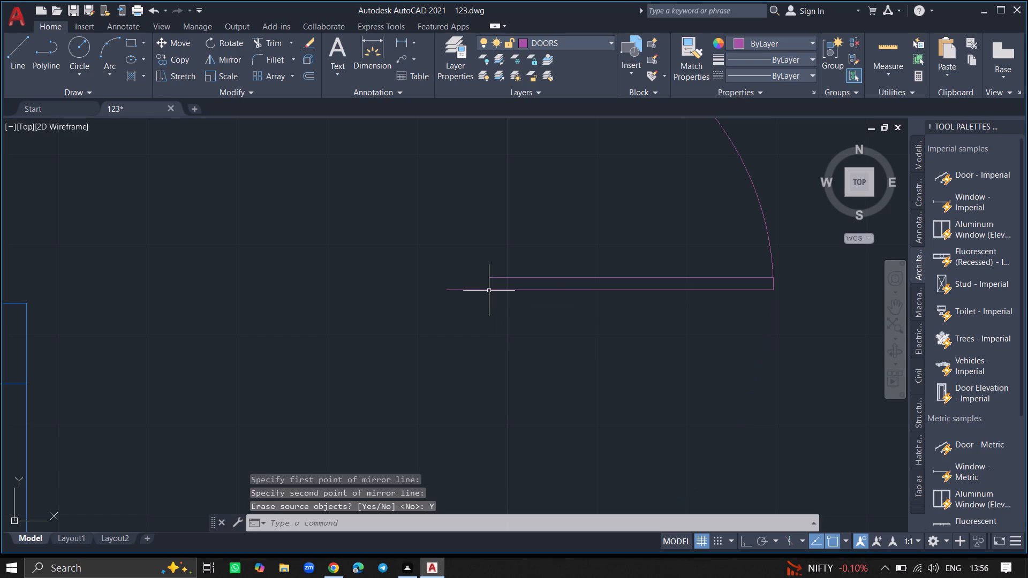
Move the mirrored door into the plan's northeast room, at its southwest corner against the vertical partition wall.
{"action": "scroll", "coordinate": [489, 291], "scroll_direction": "down", "scroll_amount": 1, "text": "ctrl"}
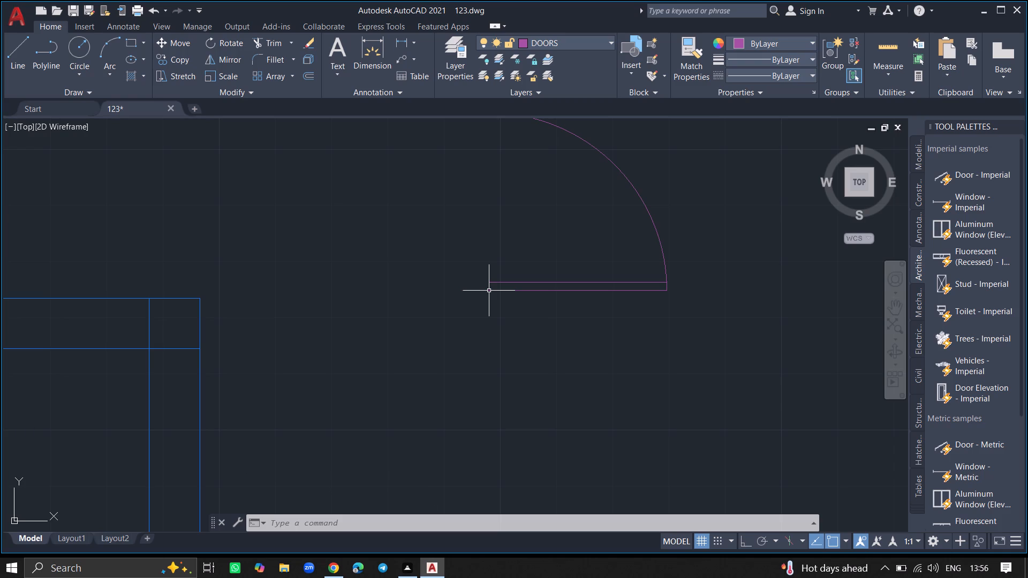
{"action": "scroll", "coordinate": [489, 291], "scroll_direction": "down", "scroll_amount": 2, "text": "ctrl"}
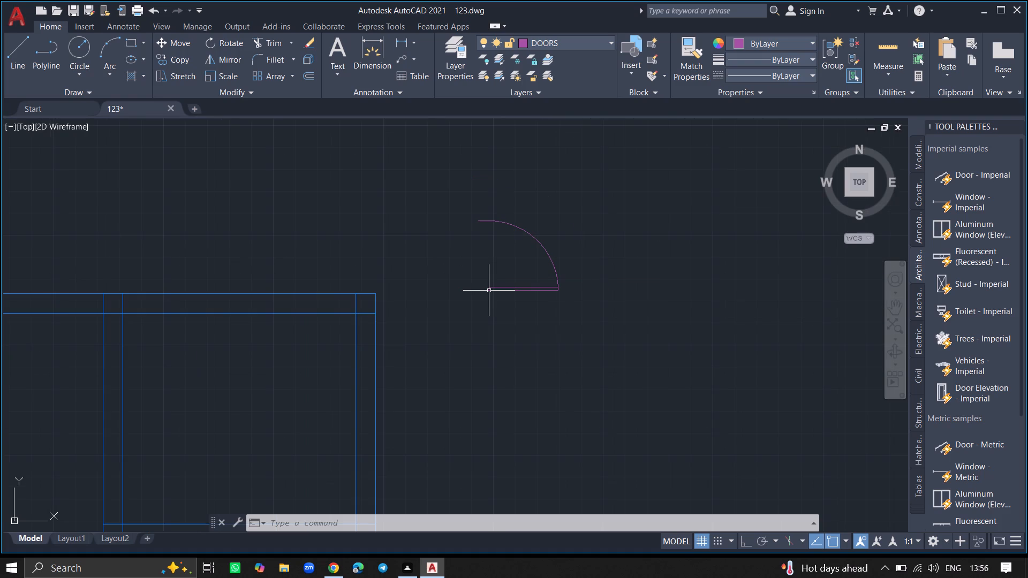
{"action": "left_click", "coordinate": [542, 246]}
{"action": "type", "text": "MOVE"}
{"action": "key", "text": "Return"}
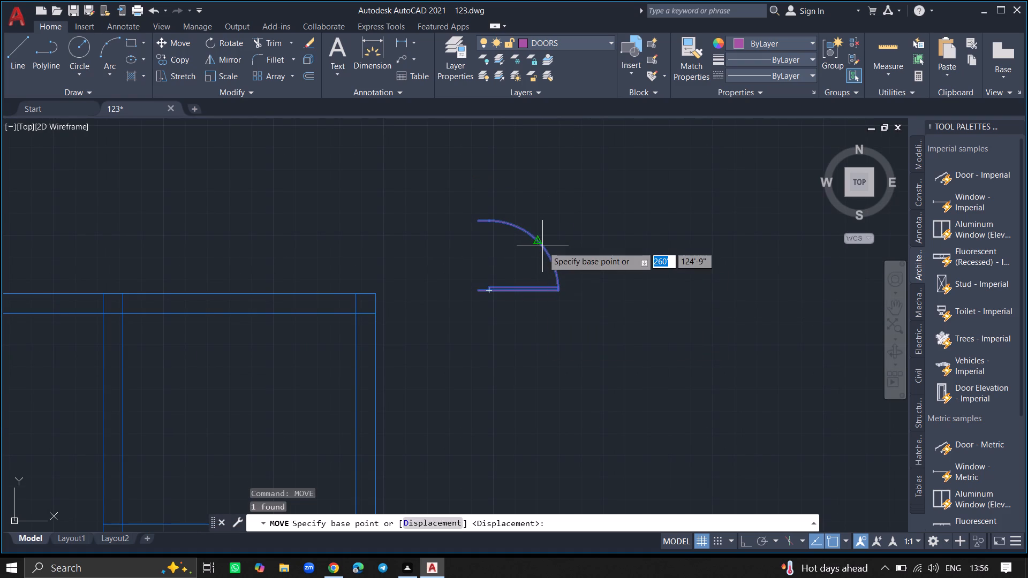
{"action": "left_click", "coordinate": [542, 246]}
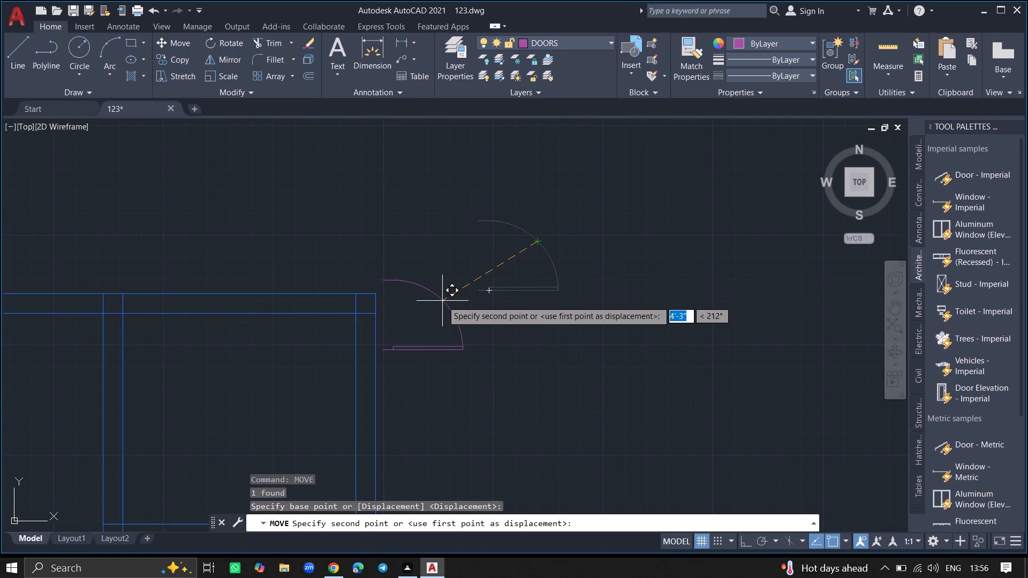
{"action": "scroll", "coordinate": [442, 302], "scroll_direction": "down", "scroll_amount": 3, "text": "ctrl"}
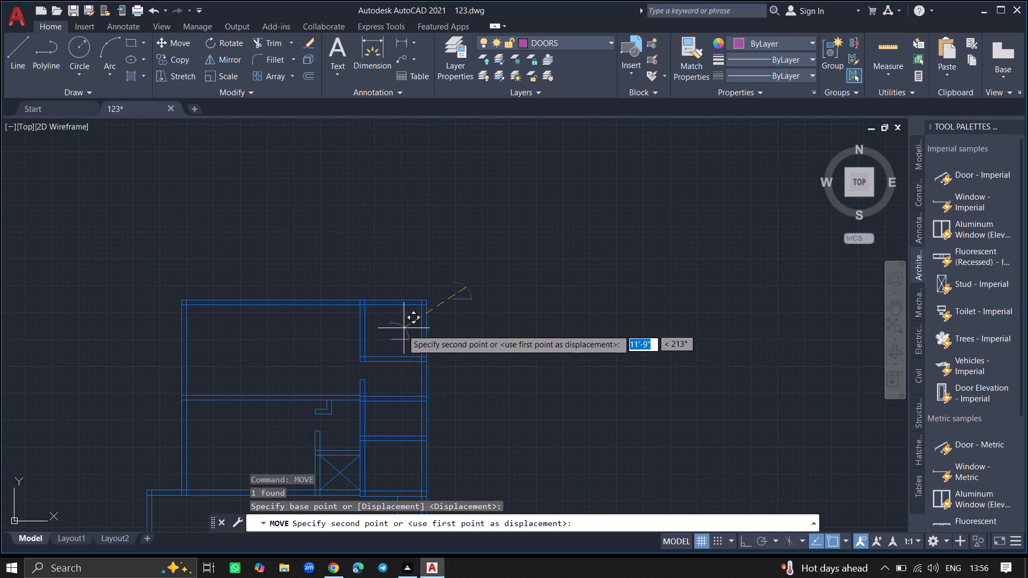
{"action": "scroll", "coordinate": [376, 345], "scroll_direction": "up", "scroll_amount": 4, "text": "ctrl"}
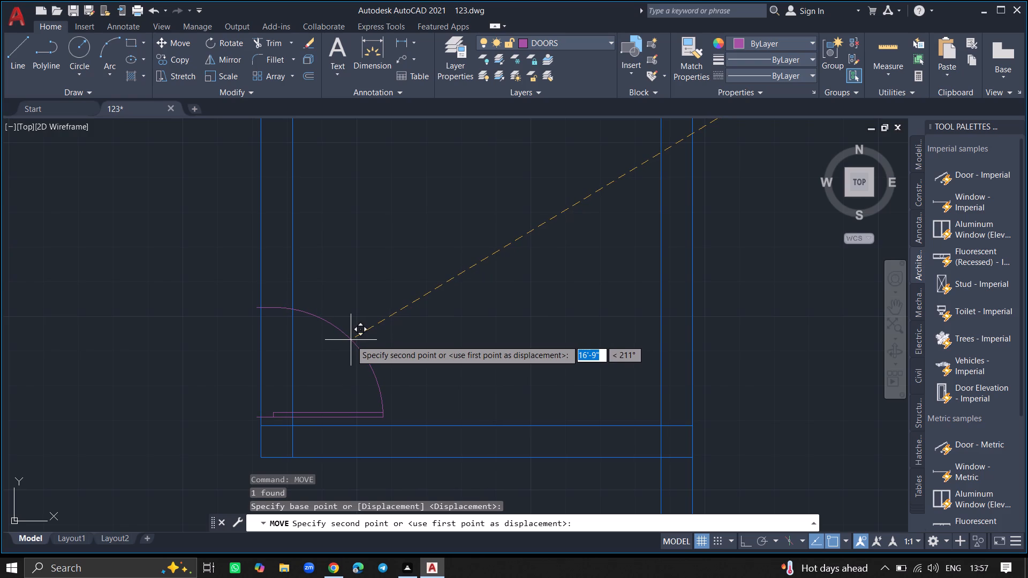
{"action": "left_click", "coordinate": [351, 340]}
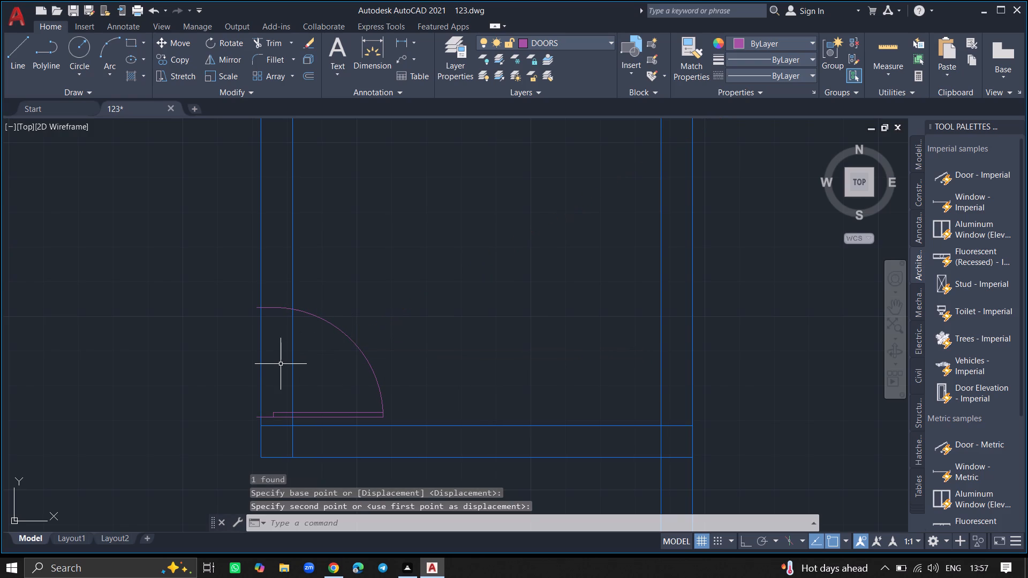
Trim both vertical partition wall lines inside the door symbol's opening at the northeast room's southwest corner.
{"action": "type", "text": "TRIM"}
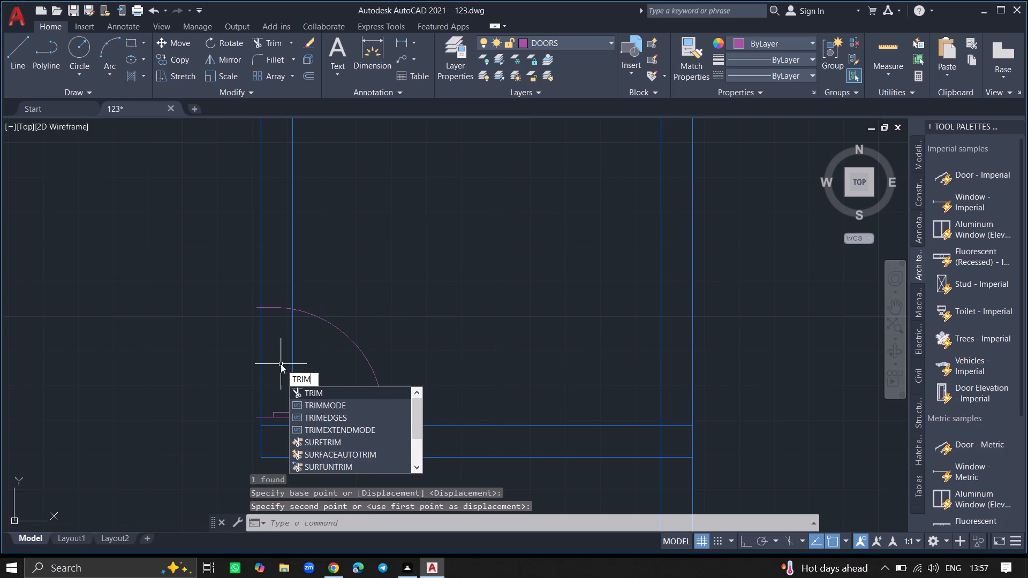
{"action": "key", "text": "Return"}
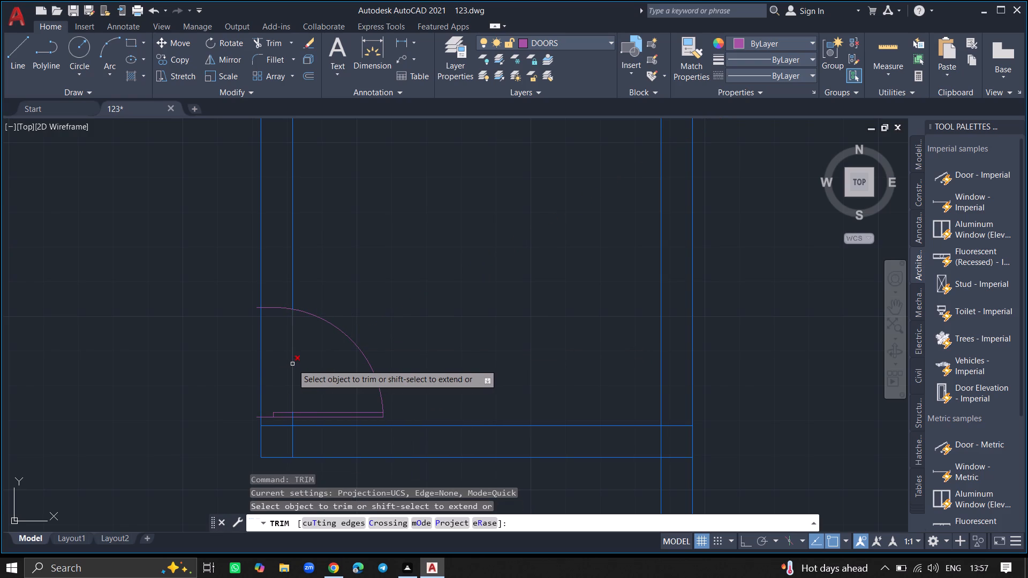
{"action": "left_click", "coordinate": [292, 364]}
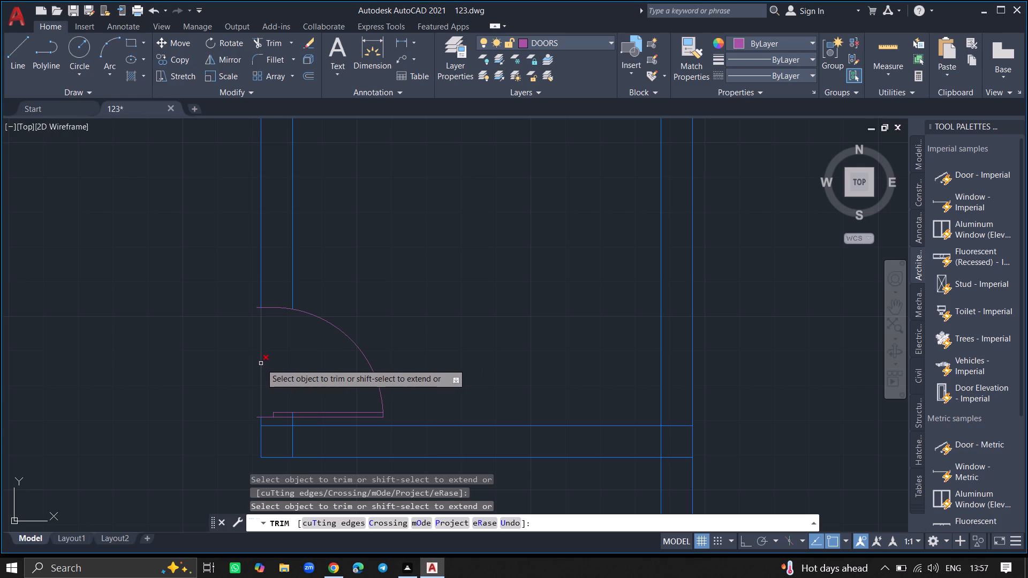
{"action": "left_click", "coordinate": [261, 363]}
{"action": "key", "text": "Return"}
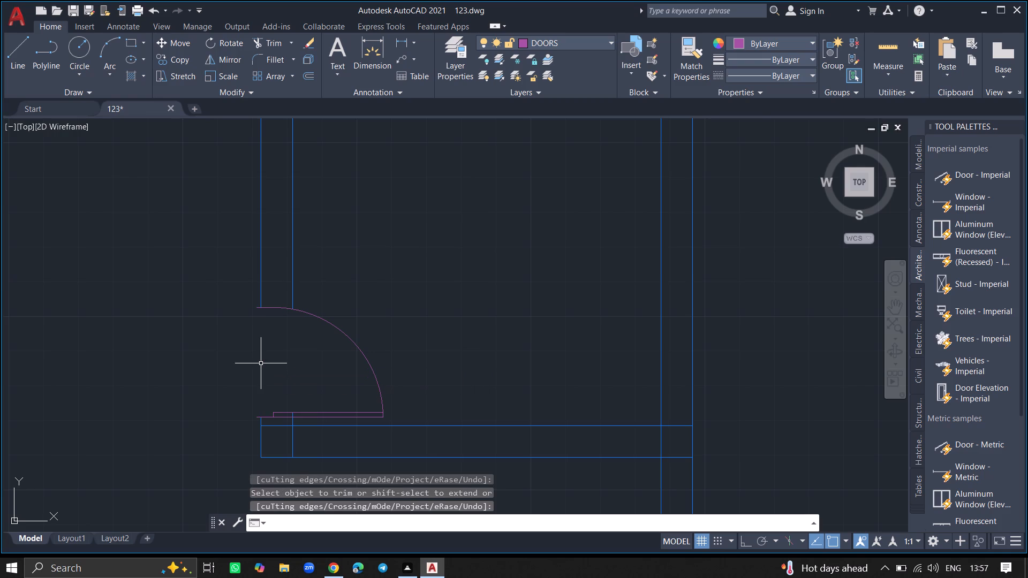
Draw a 9" vertical line across the long horizontal wall south of the large northwest room, near its west end.
{"action": "scroll", "coordinate": [261, 363], "scroll_direction": "down", "scroll_amount": 2, "text": "ctrl"}
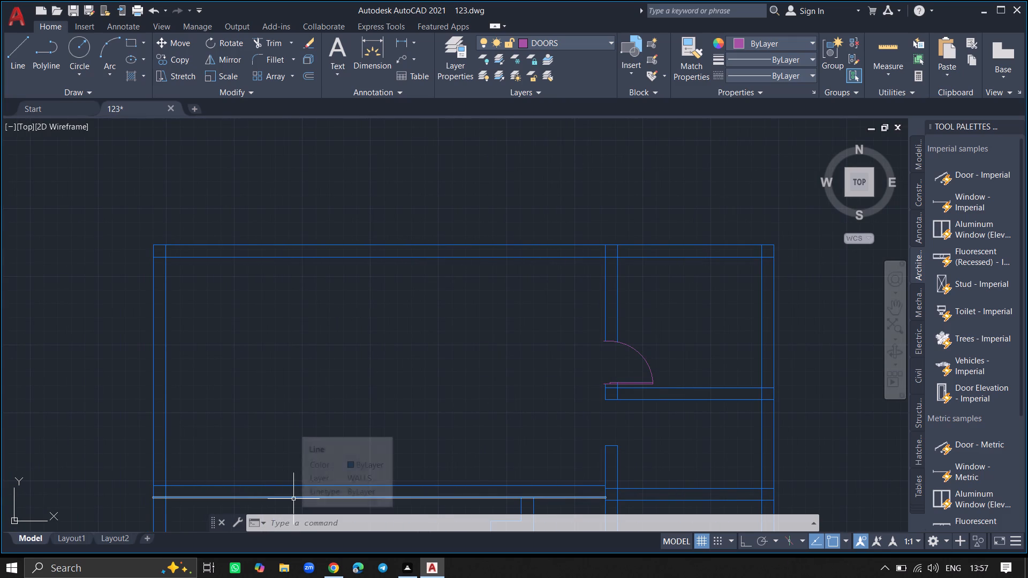
{"action": "key", "text": "l"}
{"action": "key", "text": "Return"}
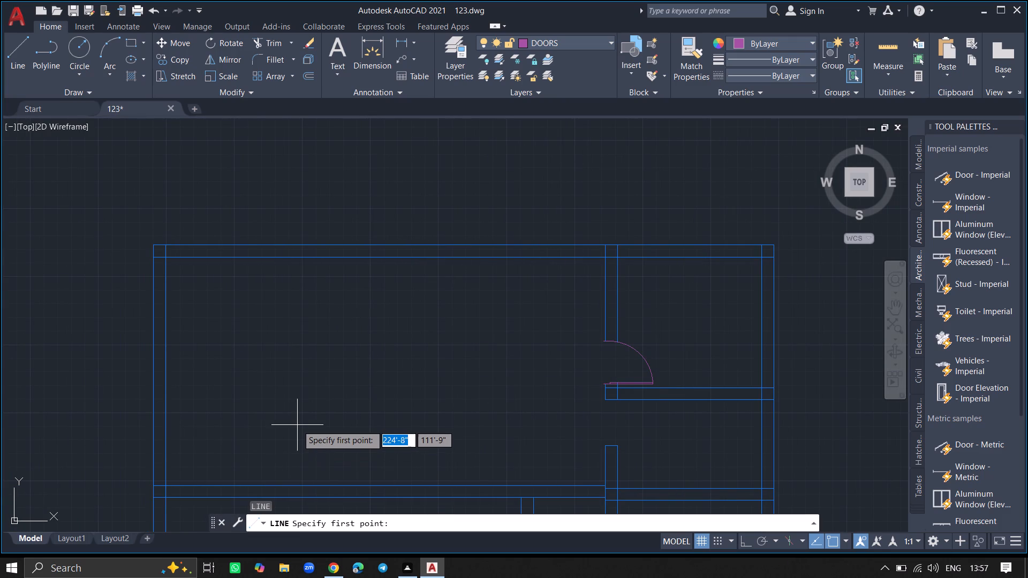
{"action": "scroll", "coordinate": [297, 425], "scroll_direction": "down", "scroll_amount": 4, "text": "ctrl"}
{"action": "scroll", "coordinate": [294, 445], "scroll_direction": "up", "scroll_amount": 6, "text": "ctrl"}
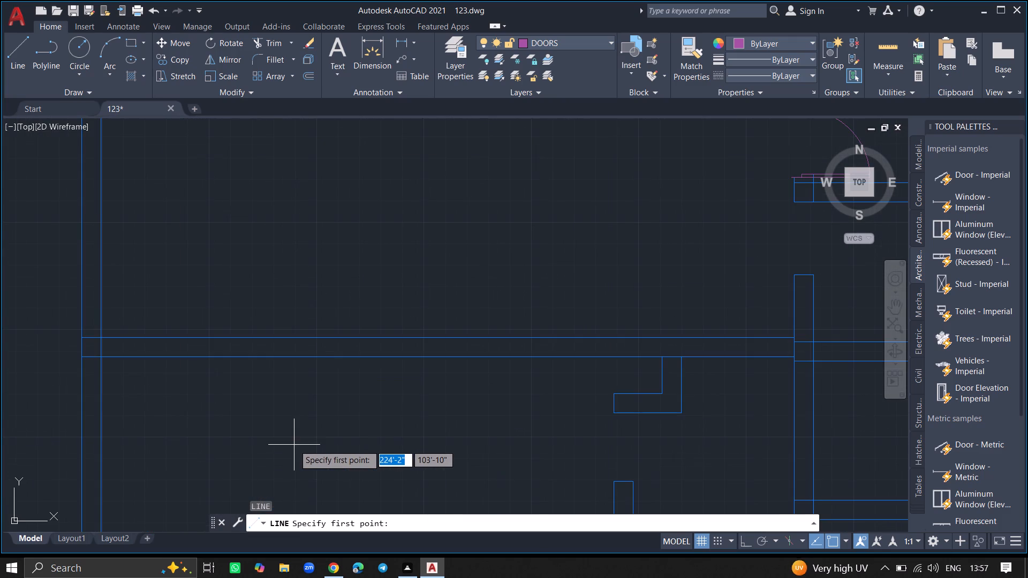
{"action": "left_click", "coordinate": [263, 338]}
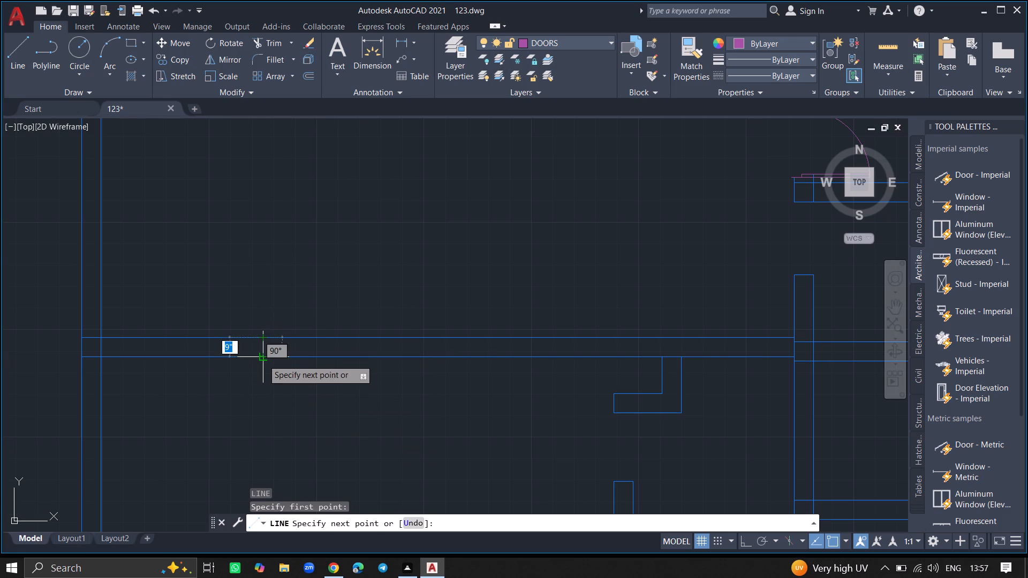
{"action": "left_click", "coordinate": [263, 360]}
{"action": "key", "text": "Return"}
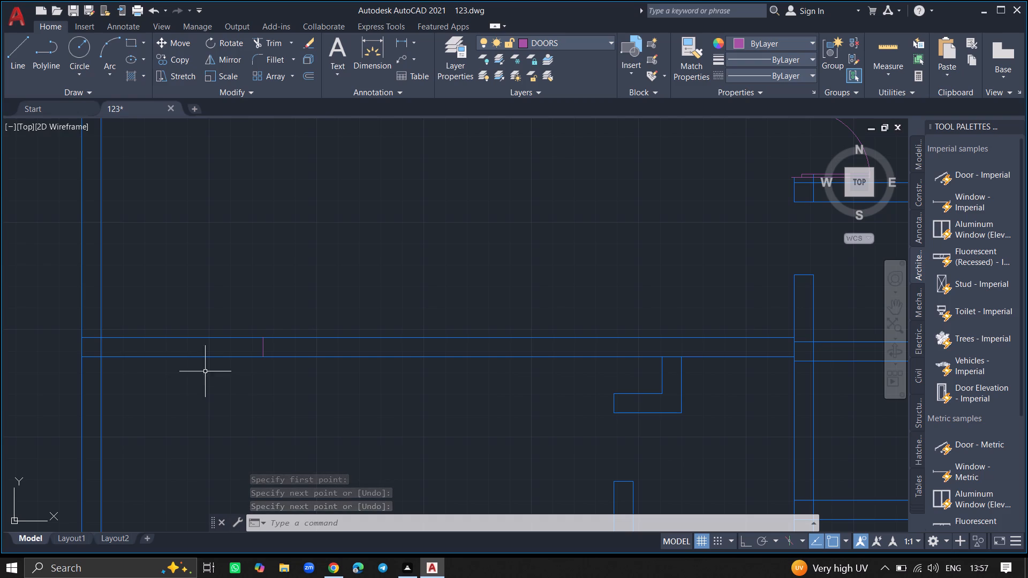
Move the new short cross line to the WALLS layer.
{"action": "left_click", "coordinate": [263, 352]}
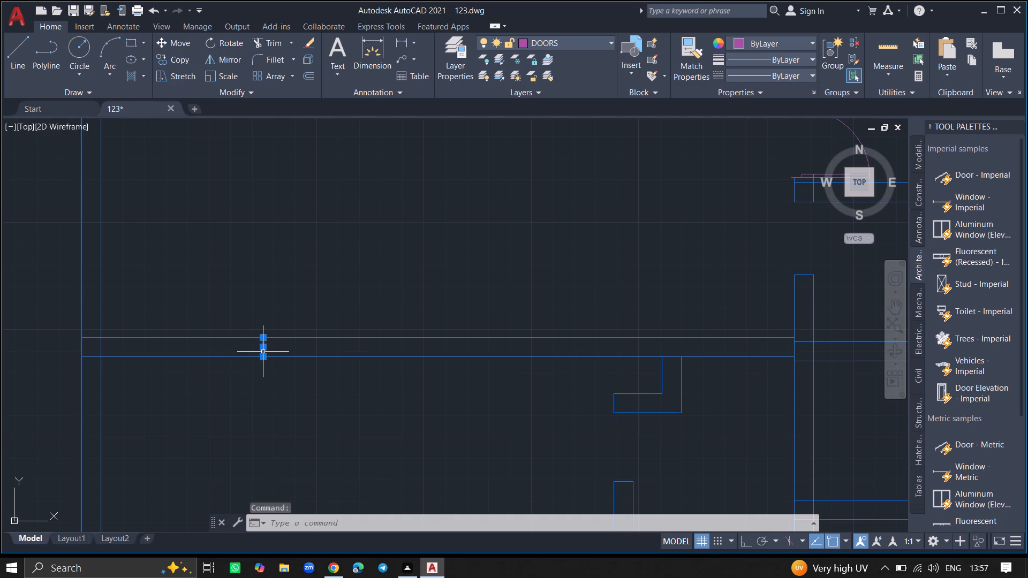
{"action": "left_click", "coordinate": [580, 39]}
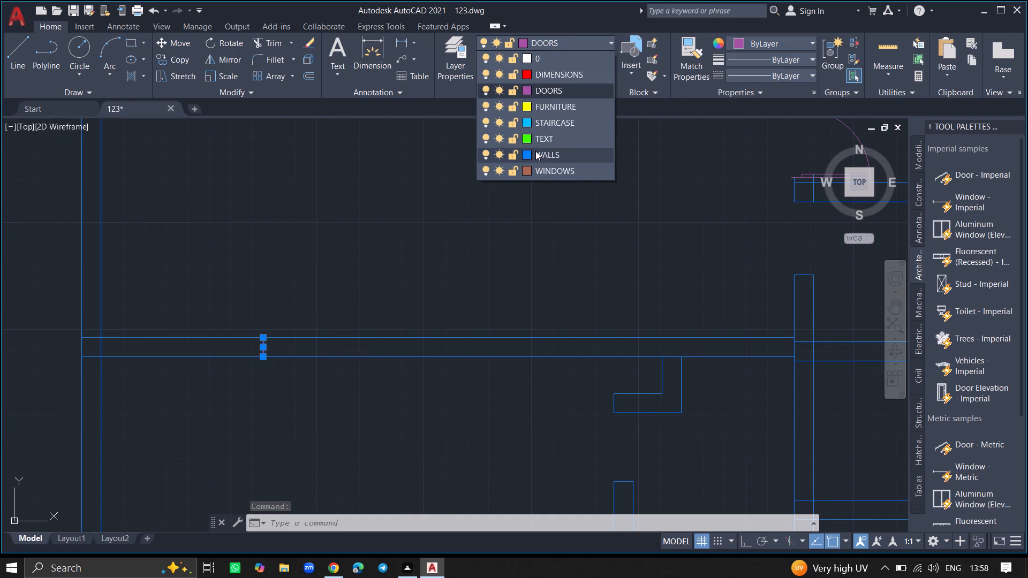
{"action": "left_click", "coordinate": [535, 151]}
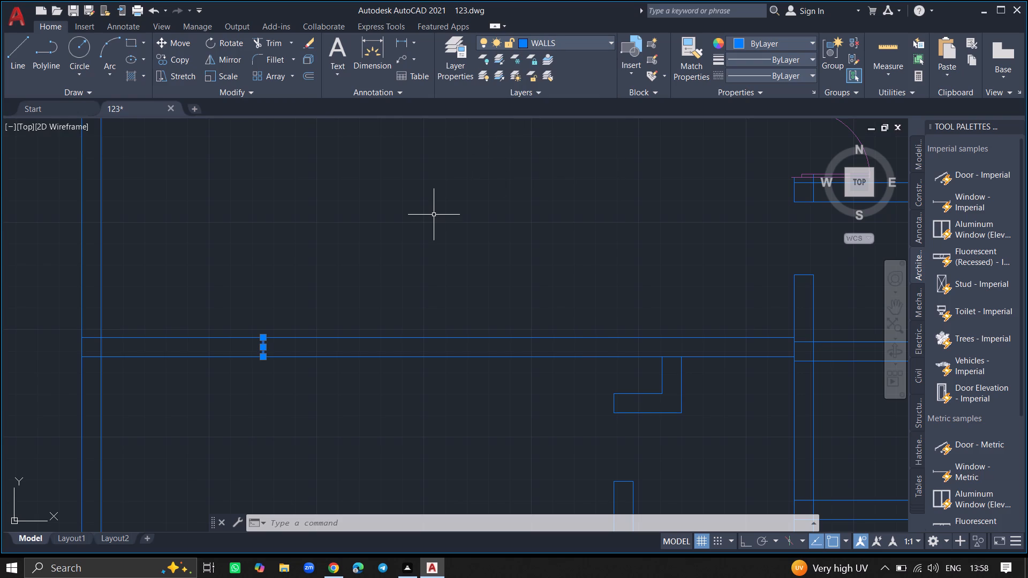
{"action": "key", "text": "Escape"}
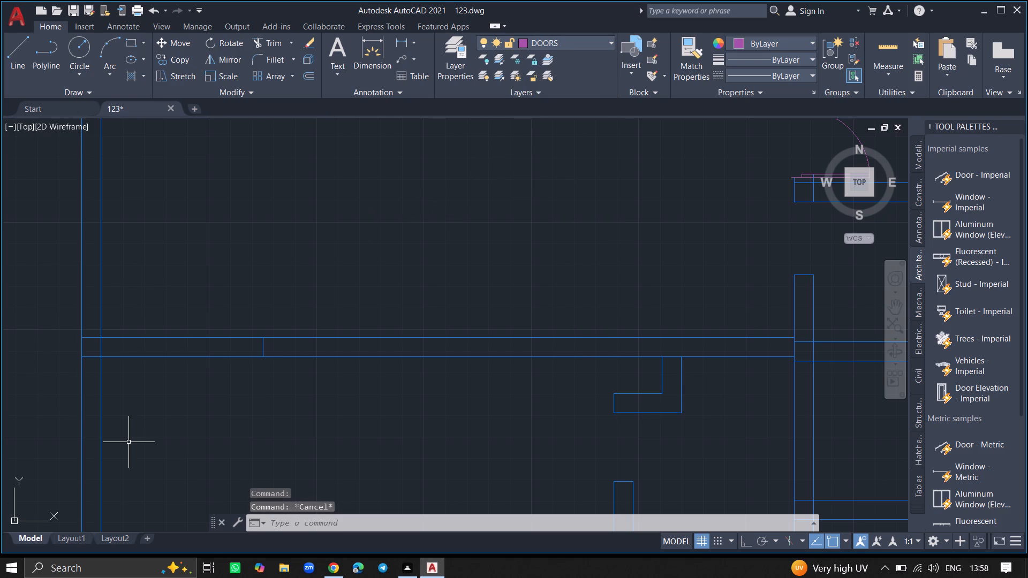
Trim both horizontal wall lines from the cross line to the west exterior wall, including the short pieces inside that wall's thickness.
{"action": "type", "text": "TRIM"}
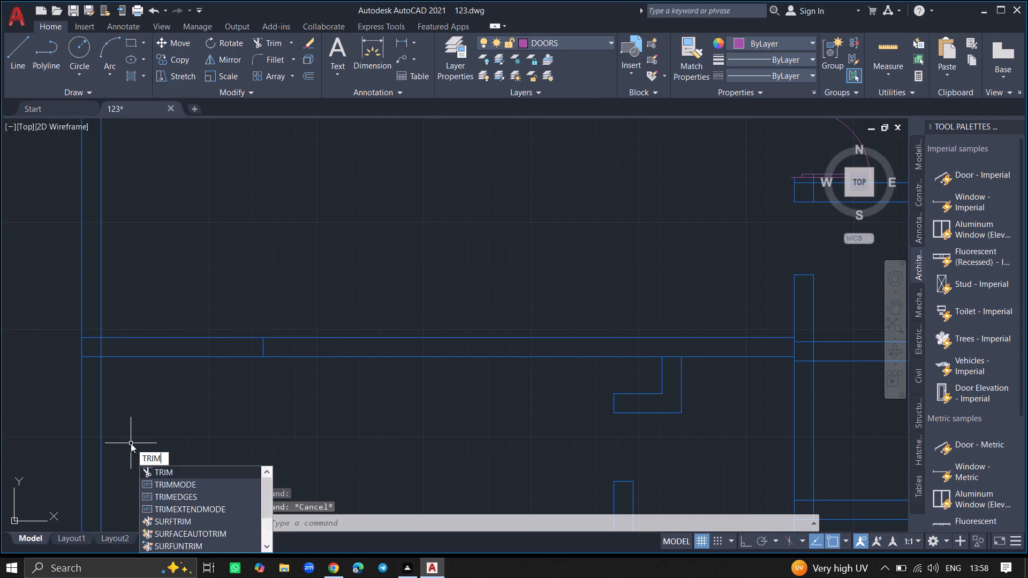
{"action": "key", "text": "Return"}
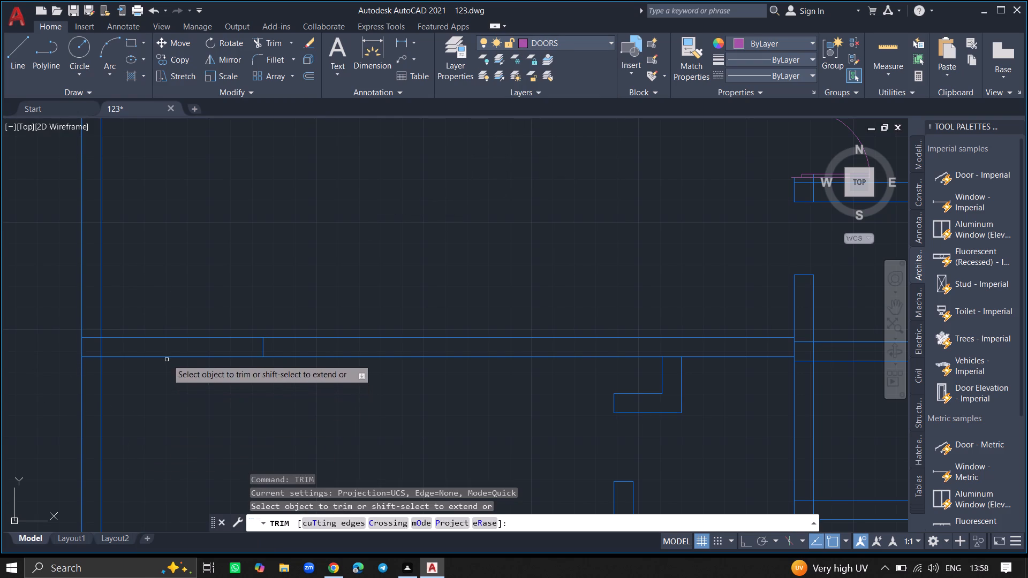
{"action": "left_click", "coordinate": [166, 355]}
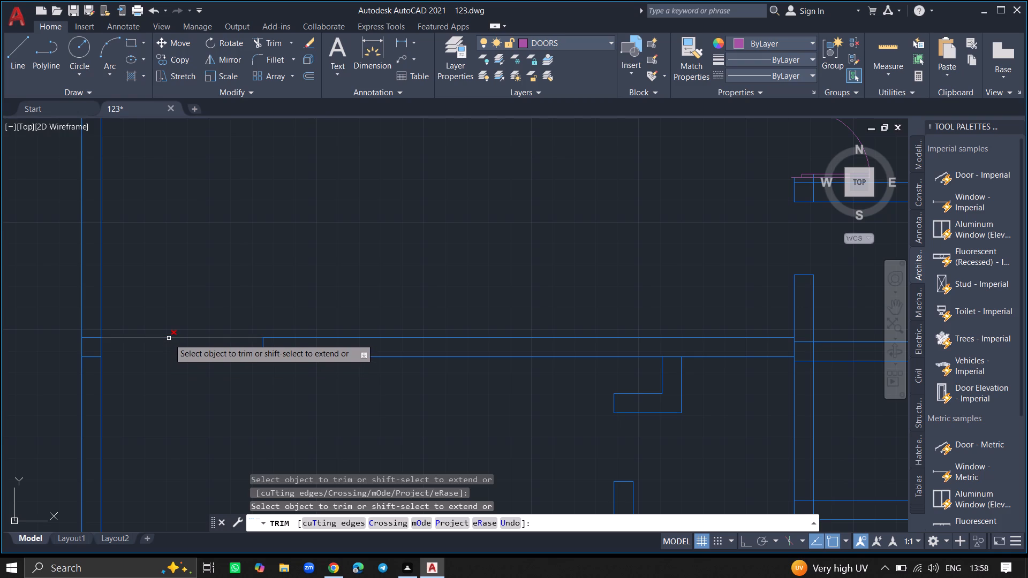
{"action": "left_click", "coordinate": [169, 337]}
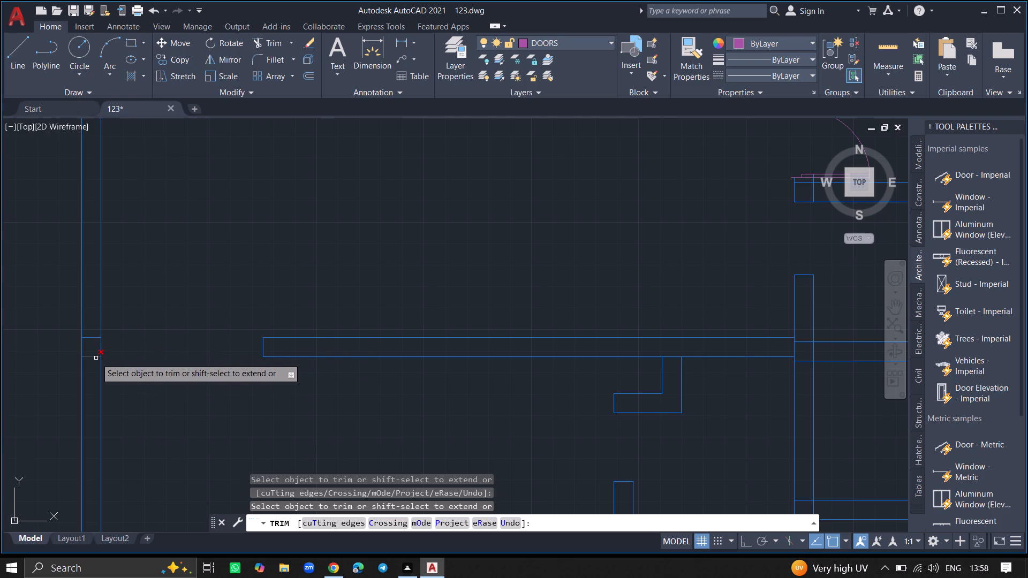
{"action": "left_click", "coordinate": [94, 358]}
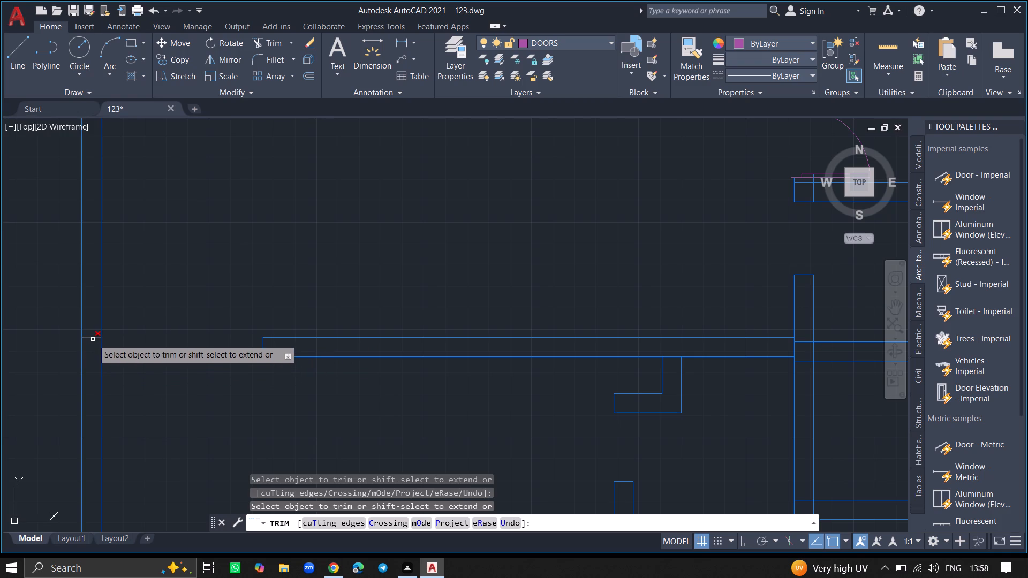
{"action": "left_click", "coordinate": [93, 339]}
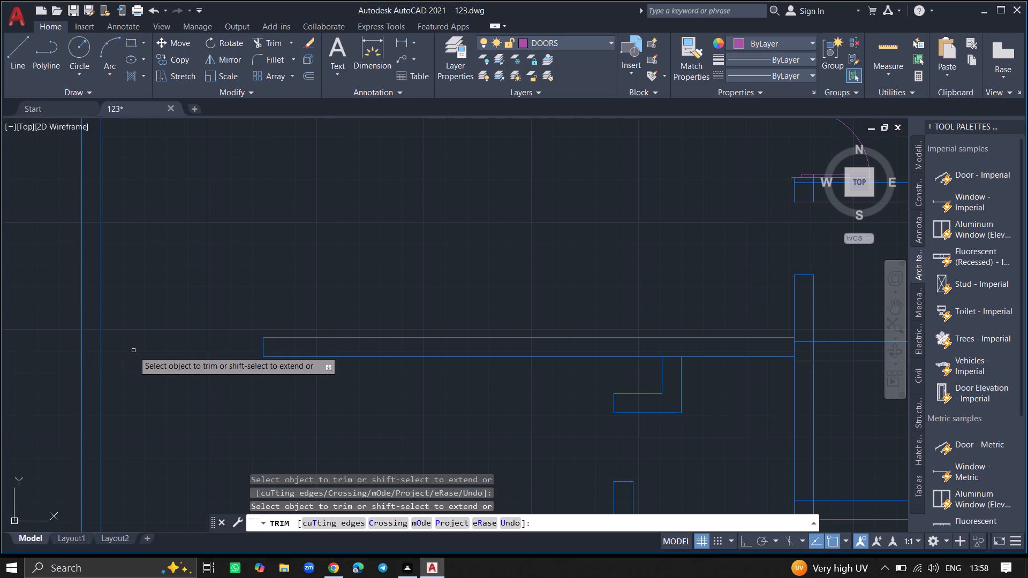
{"action": "key", "text": "Return"}
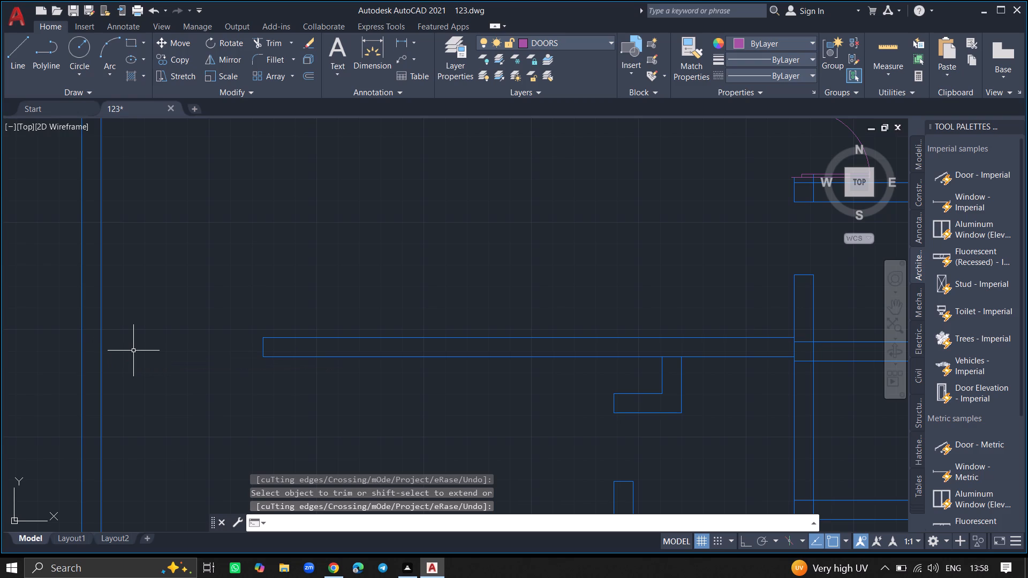
Copy the northeast room's door symbol into the south-central room, near its northwest corner.
{"action": "scroll", "coordinate": [133, 351], "scroll_direction": "down", "scroll_amount": 3, "text": "ctrl"}
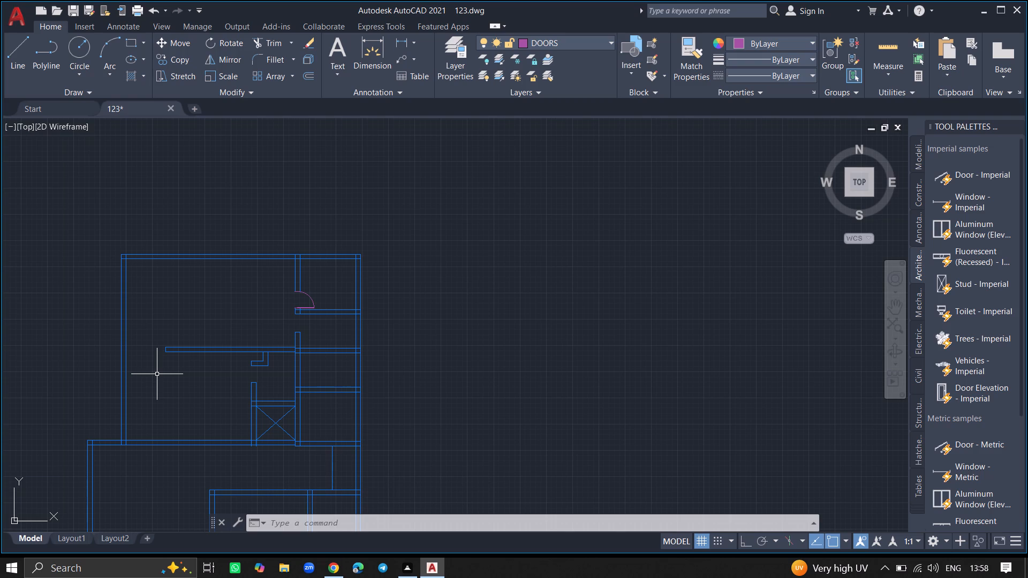
{"action": "scroll", "coordinate": [157, 374], "scroll_direction": "down", "scroll_amount": 4, "text": "ctrl"}
{"action": "scroll", "coordinate": [169, 402], "scroll_direction": "up", "scroll_amount": 3, "text": "ctrl"}
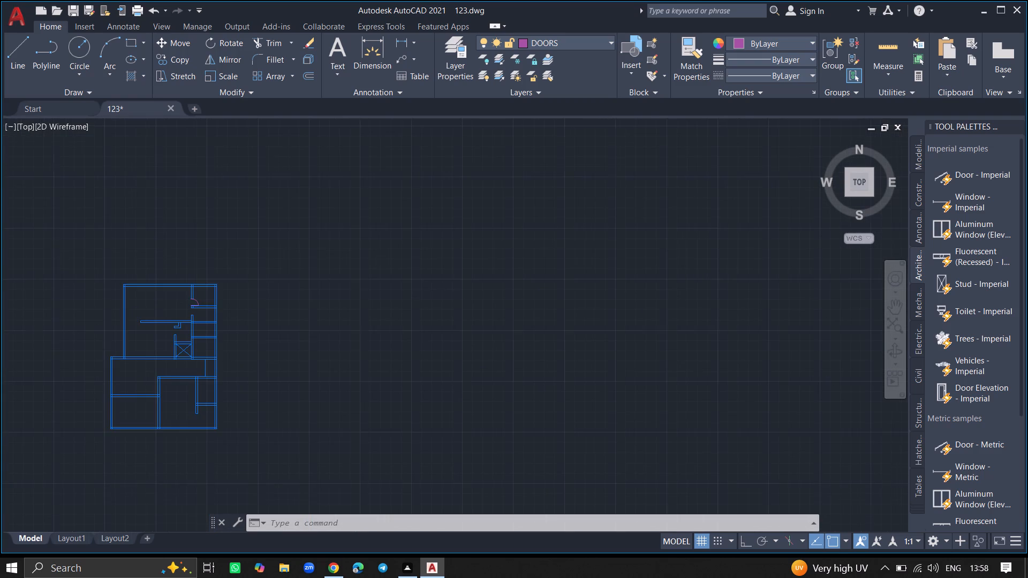
{"action": "scroll", "coordinate": [166, 355], "scroll_direction": "up", "scroll_amount": 3, "text": "ctrl"}
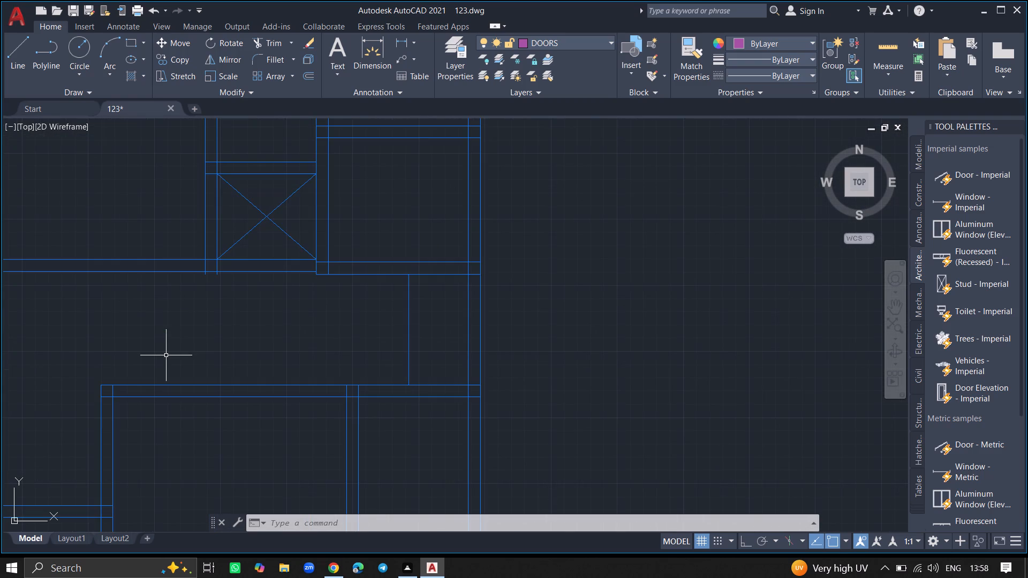
{"action": "scroll", "coordinate": [166, 355], "scroll_direction": "down", "scroll_amount": 1, "text": "ctrl"}
{"action": "scroll", "coordinate": [186, 272], "scroll_direction": "down", "scroll_amount": 2, "text": "ctrl"}
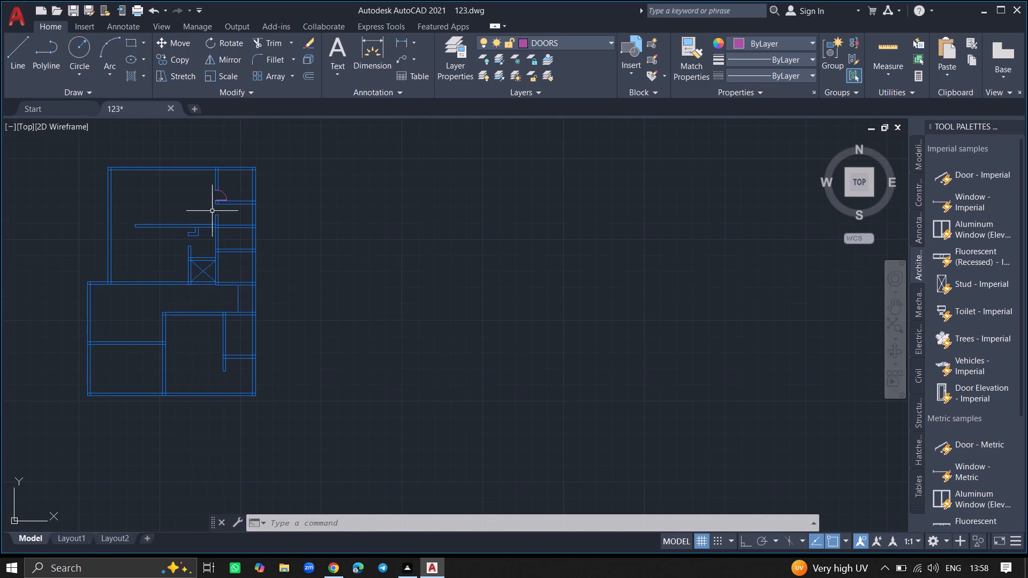
{"action": "left_click", "coordinate": [225, 199]}
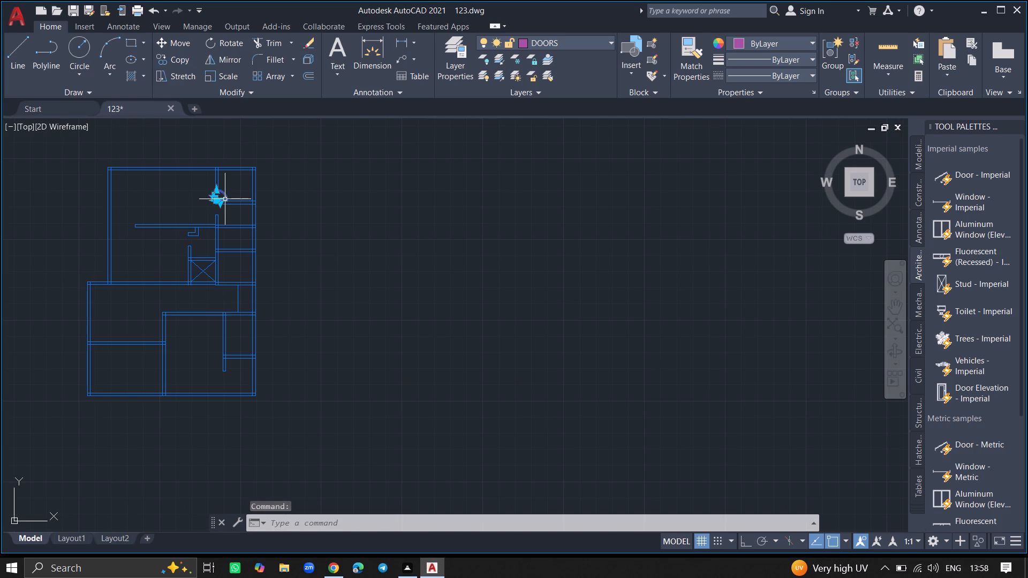
{"action": "type", "text": "COPY"}
{"action": "key", "text": "Return"}
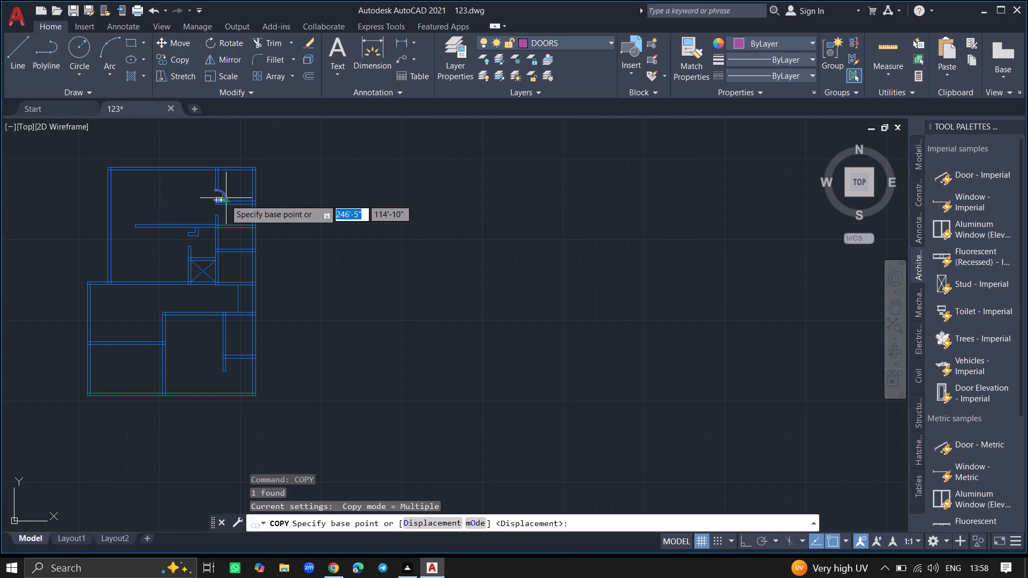
{"action": "left_click", "coordinate": [225, 199]}
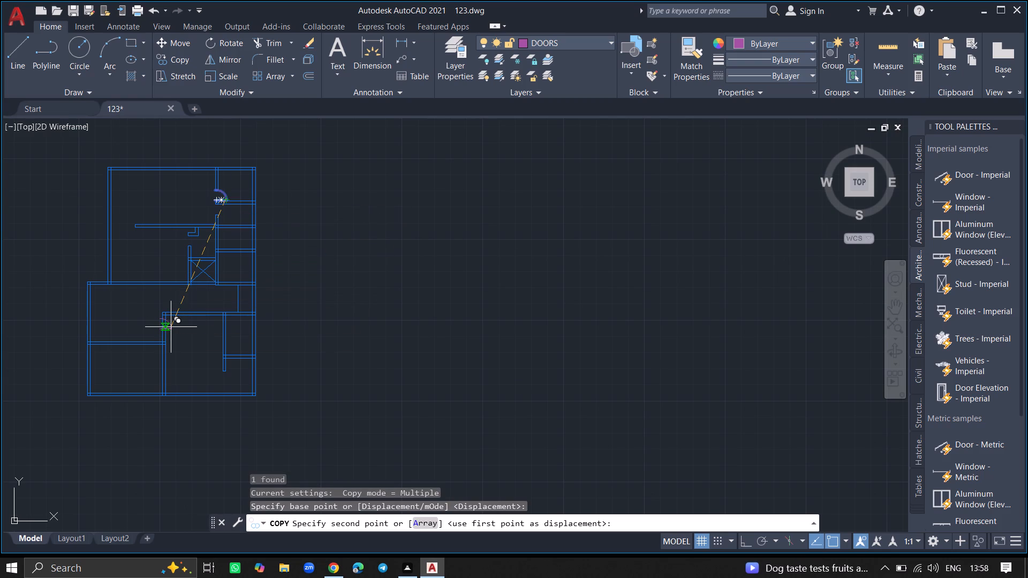
{"action": "scroll", "coordinate": [178, 336], "scroll_direction": "up", "scroll_amount": 5, "text": "ctrl"}
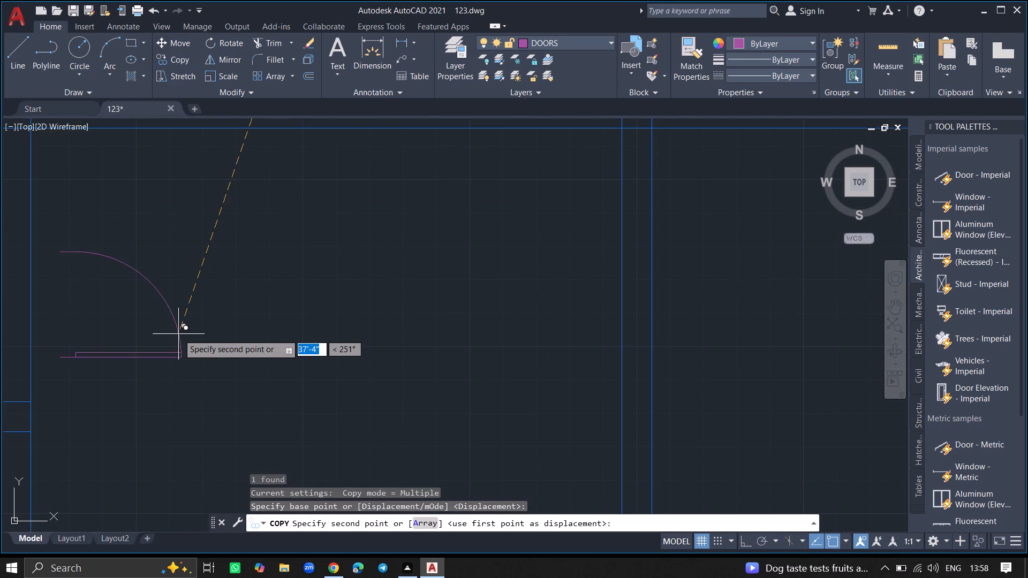
{"action": "left_click", "coordinate": [190, 298]}
{"action": "key", "text": "Return"}
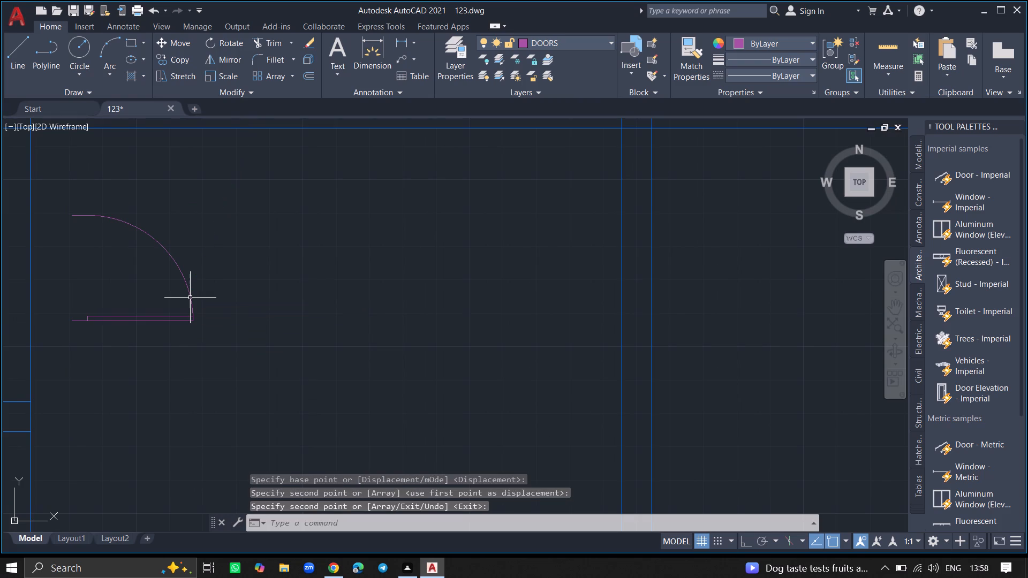
Rotate the copied door to 270° about a point on its swing arc, with Ortho on.
{"action": "left_click", "coordinate": [190, 298]}
{"action": "type", "text": "ROTATE"}
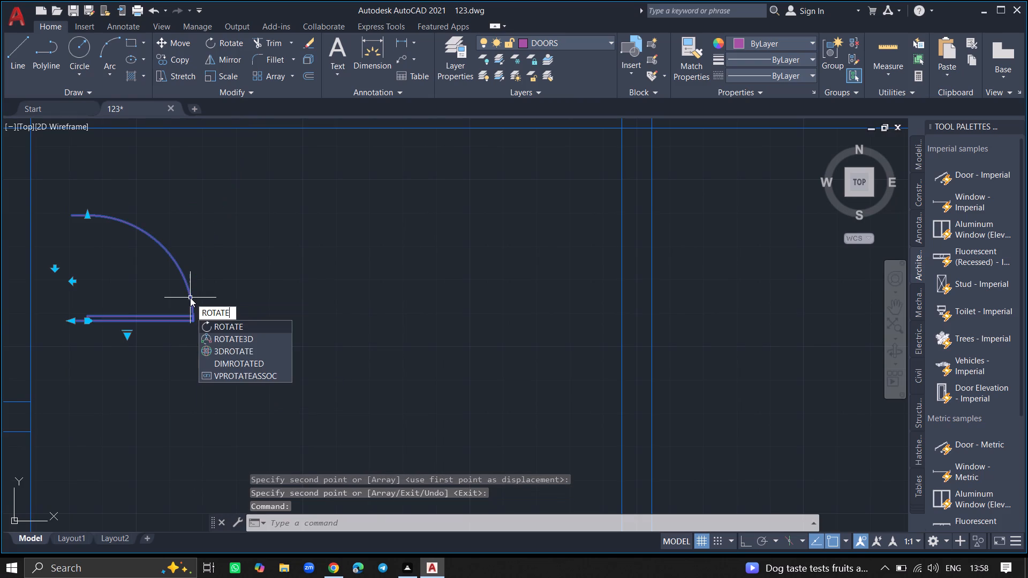
{"action": "key", "text": "Return"}
{"action": "left_click", "coordinate": [190, 298]}
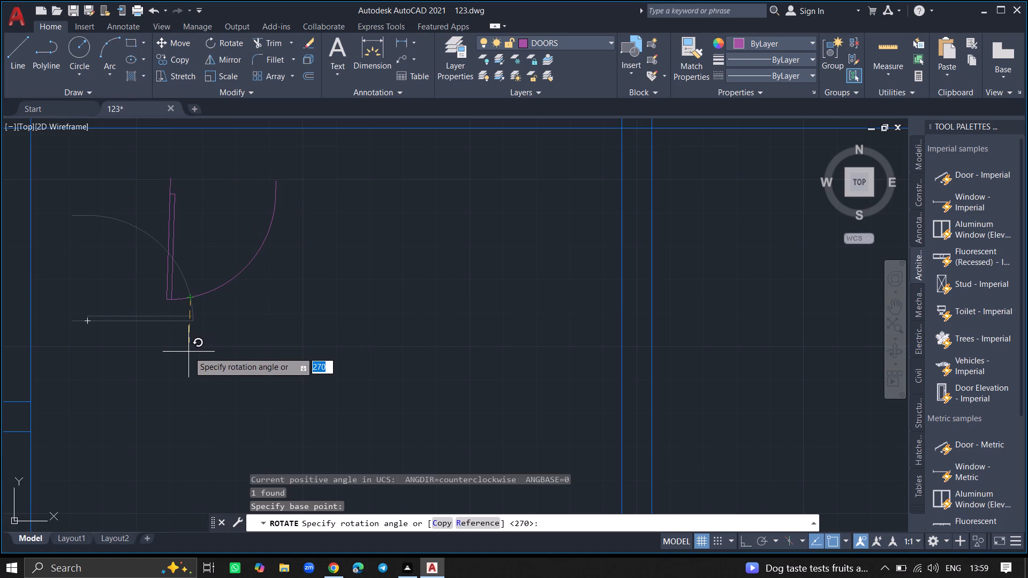
{"action": "key", "text": "F8"}
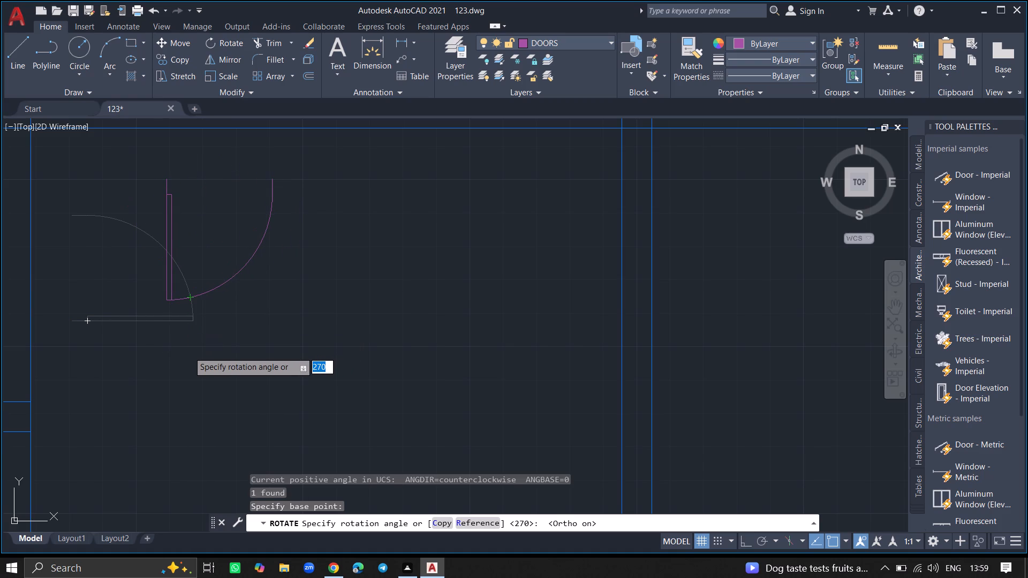
{"action": "left_click", "coordinate": [188, 352]}
Move the rotated door, with Ortho off, onto the south-central room's north wall, just east of its northwest corner.
{"action": "scroll", "coordinate": [169, 323], "scroll_direction": "down", "scroll_amount": 4, "text": "ctrl"}
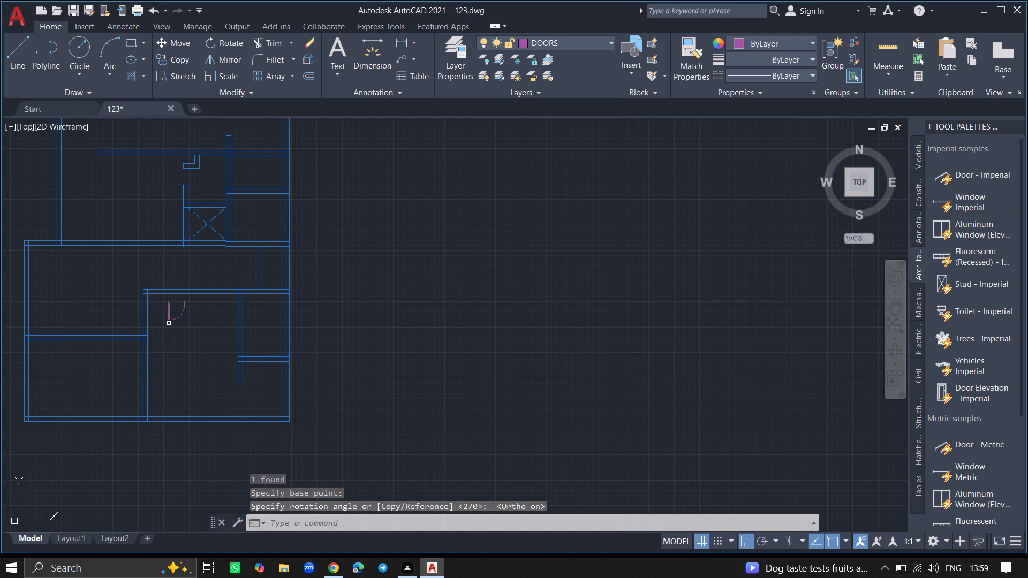
{"action": "left_click", "coordinate": [168, 318]}
{"action": "type", "text": "MOV"}
{"action": "key", "text": "e"}
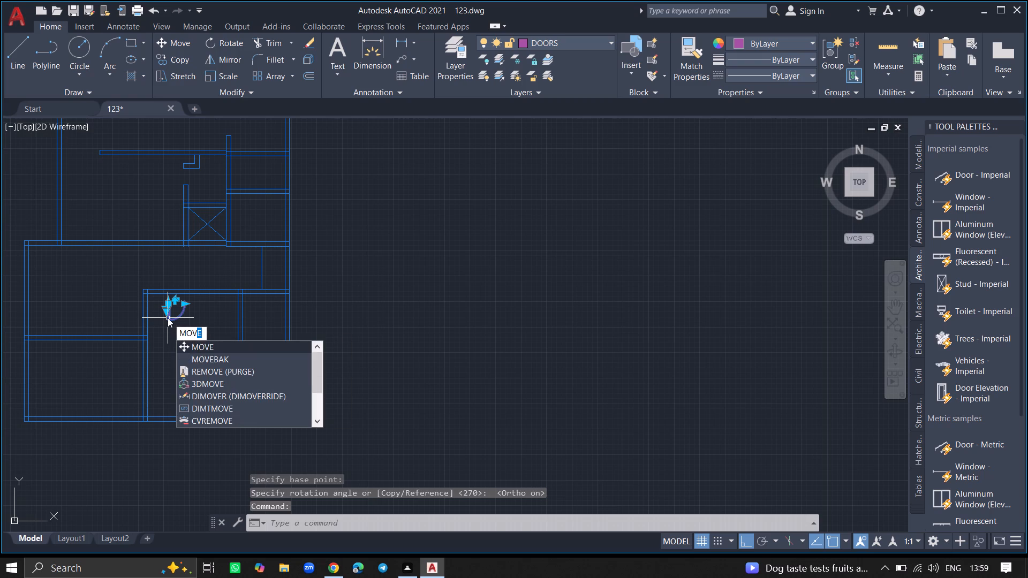
{"action": "key", "text": "Return"}
{"action": "left_click", "coordinate": [168, 318]}
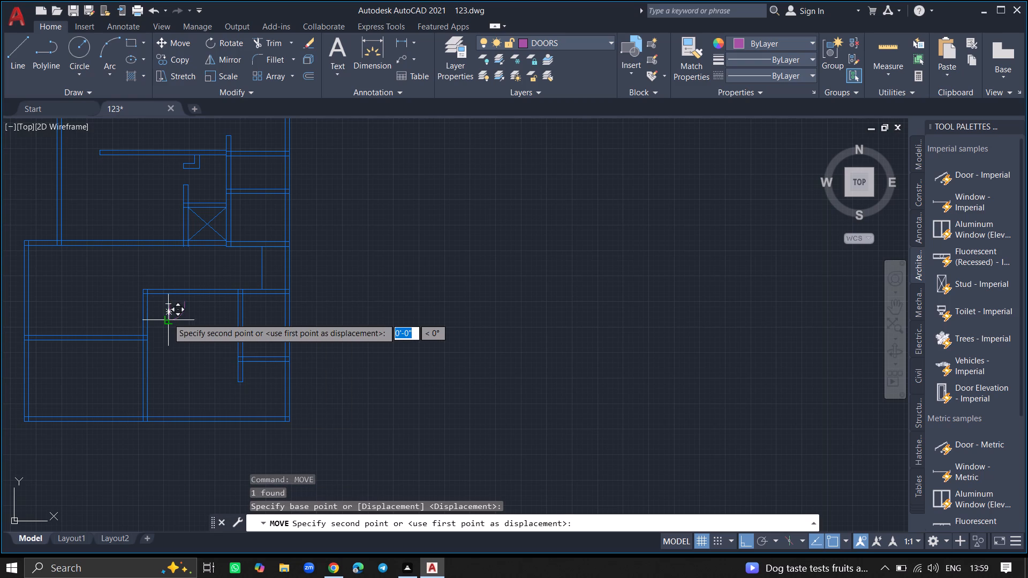
{"action": "scroll", "coordinate": [154, 300], "scroll_direction": "up", "scroll_amount": 3, "text": "ctrl"}
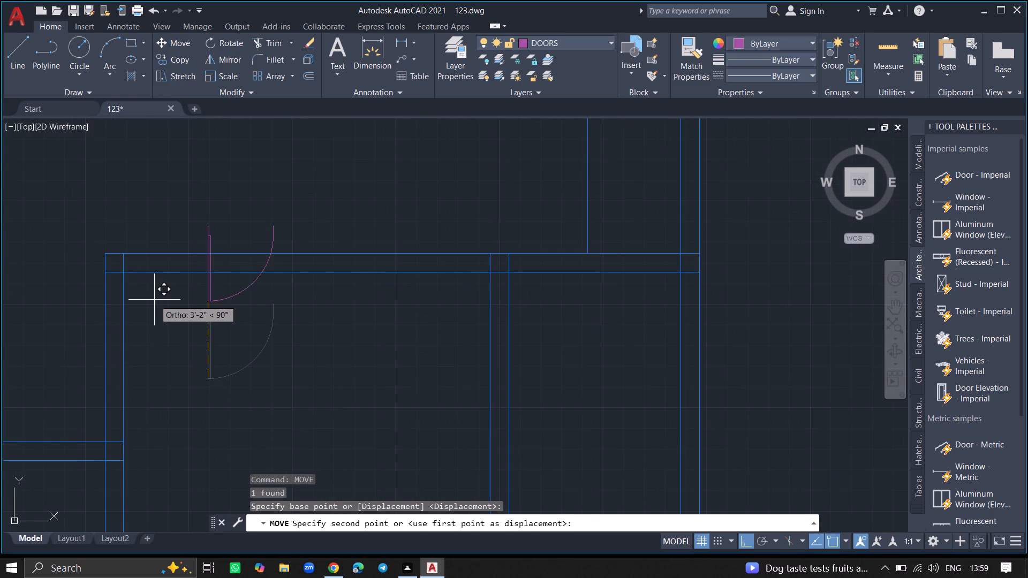
{"action": "key", "text": "F8"}
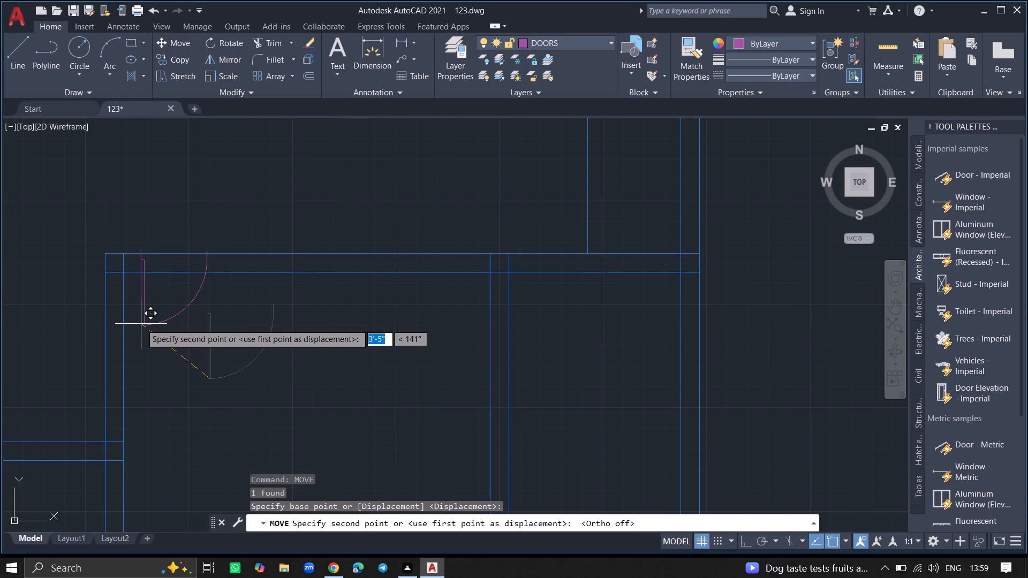
{"action": "left_click", "coordinate": [141, 322]}
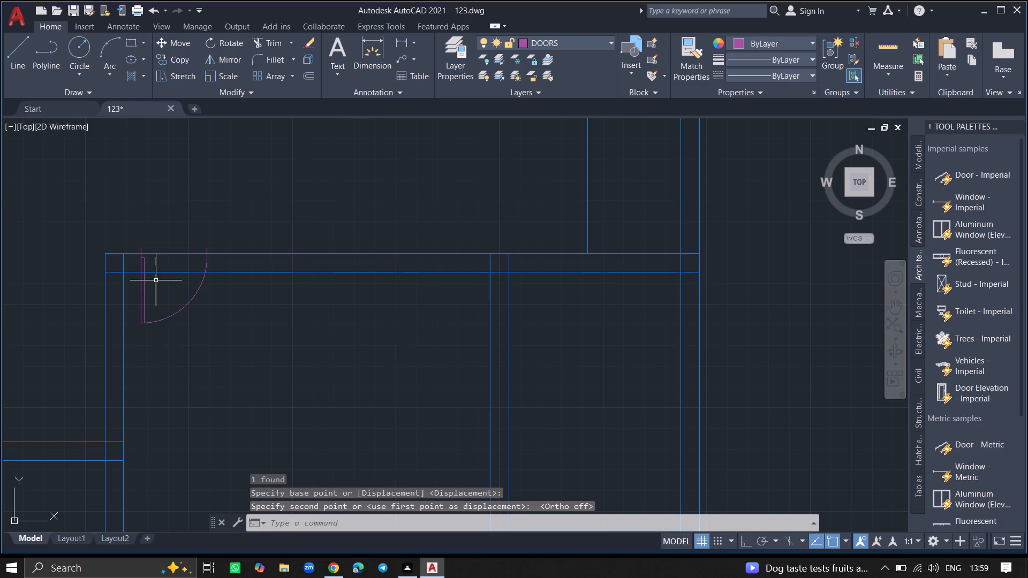
Trim both lines of the south-central room's north wall across the door opening, including the short piece inside the door leaf.
{"action": "scroll", "coordinate": [156, 280], "scroll_direction": "up", "scroll_amount": 3, "text": "ctrl"}
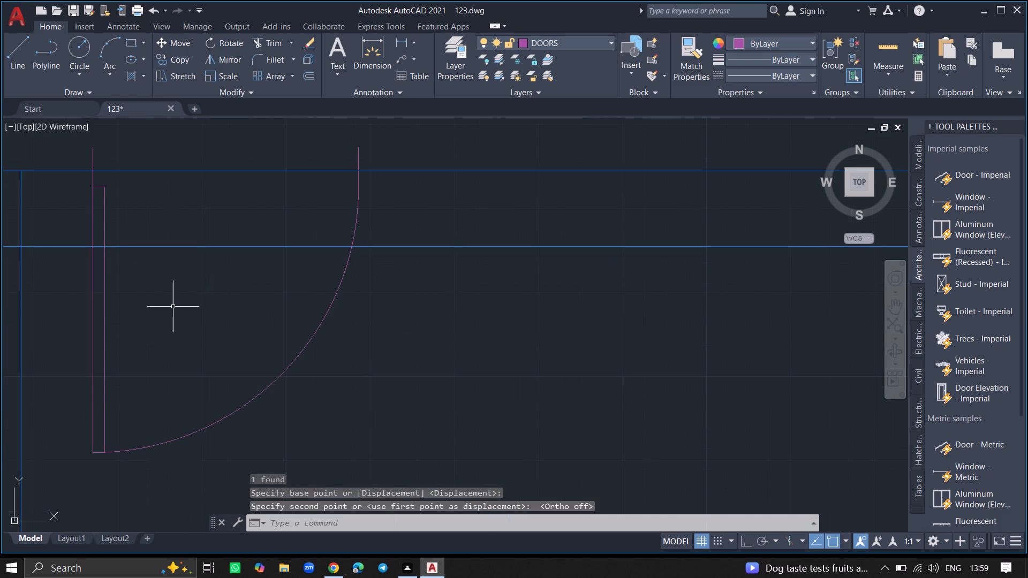
{"action": "type", "text": "TRIM"}
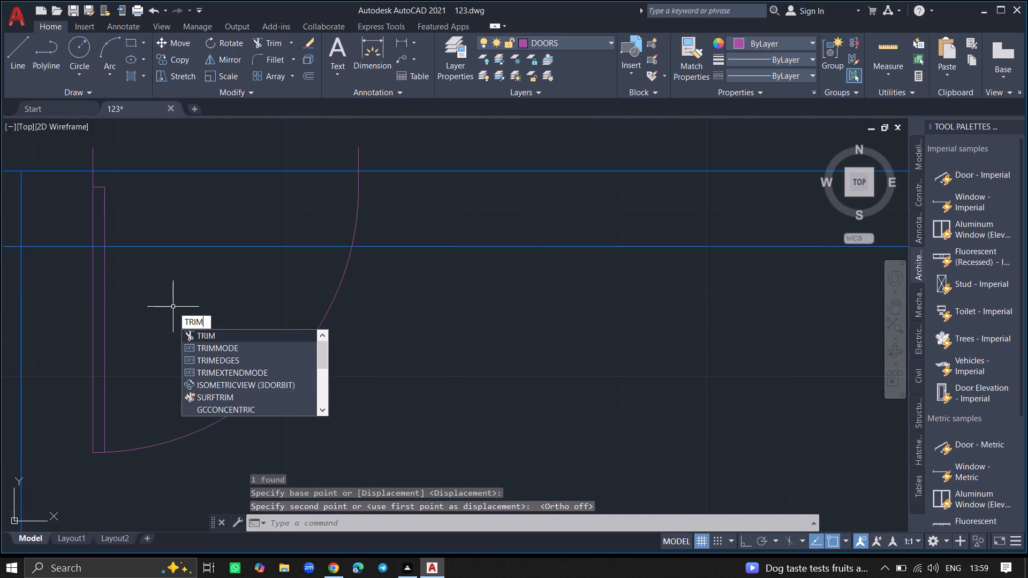
{"action": "key", "text": "Return"}
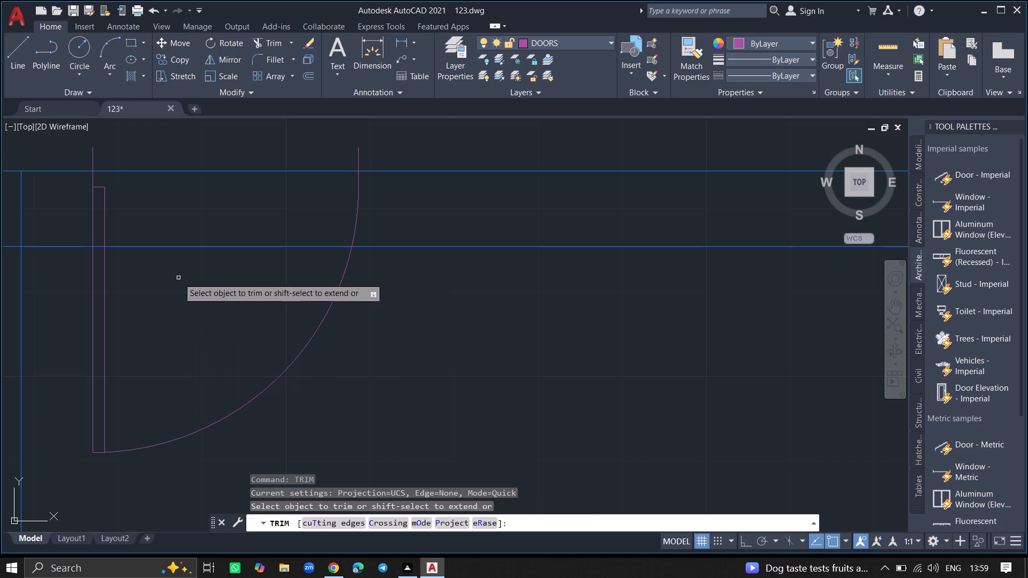
{"action": "left_click", "coordinate": [183, 246]}
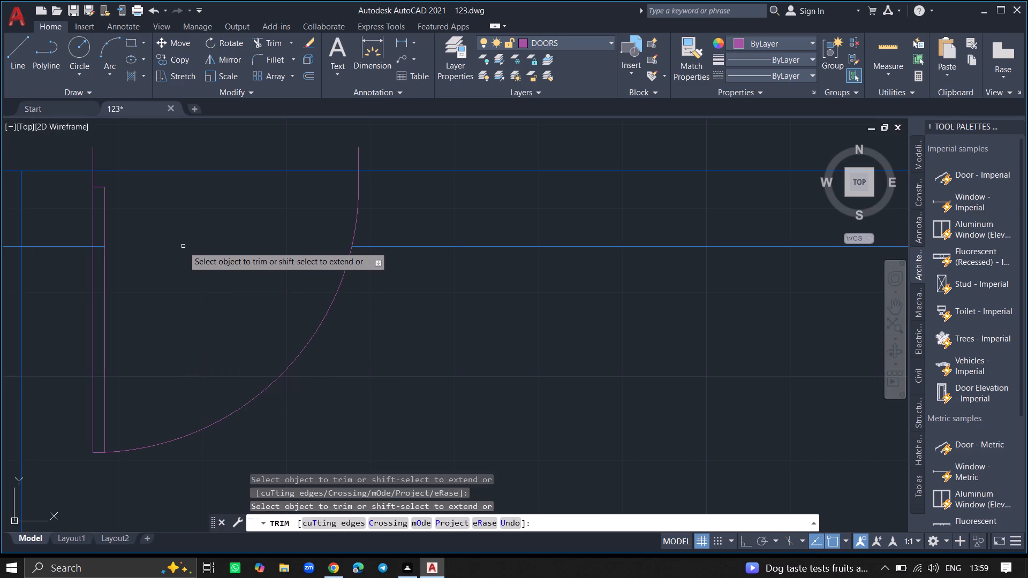
{"action": "left_click", "coordinate": [100, 246]}
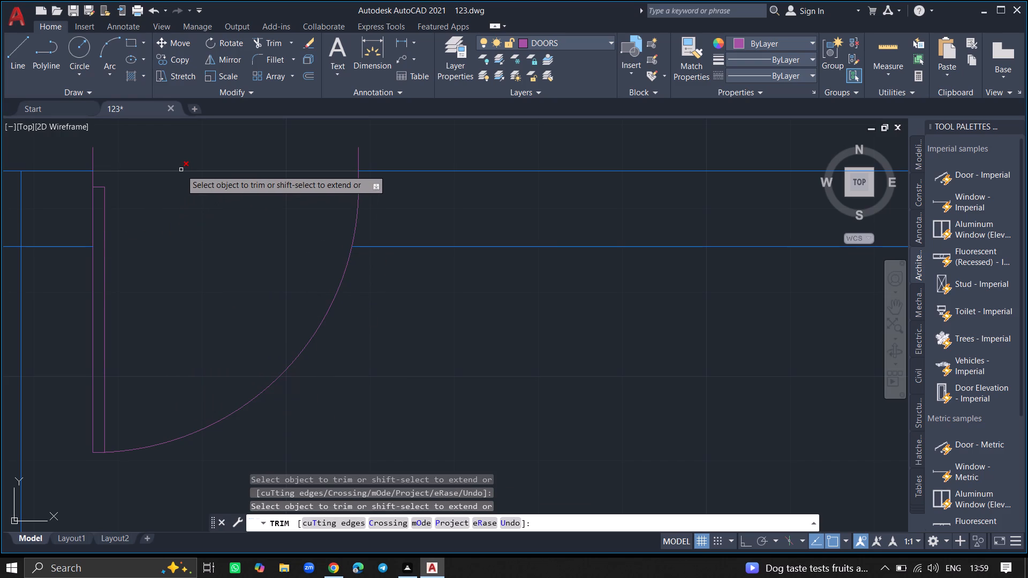
{"action": "left_click", "coordinate": [181, 170]}
{"action": "key", "text": "Return"}
Copy the south-central room's door symbol into the southwest room, below its north wall.
{"action": "scroll", "coordinate": [181, 170], "scroll_direction": "down", "scroll_amount": 5, "text": "ctrl"}
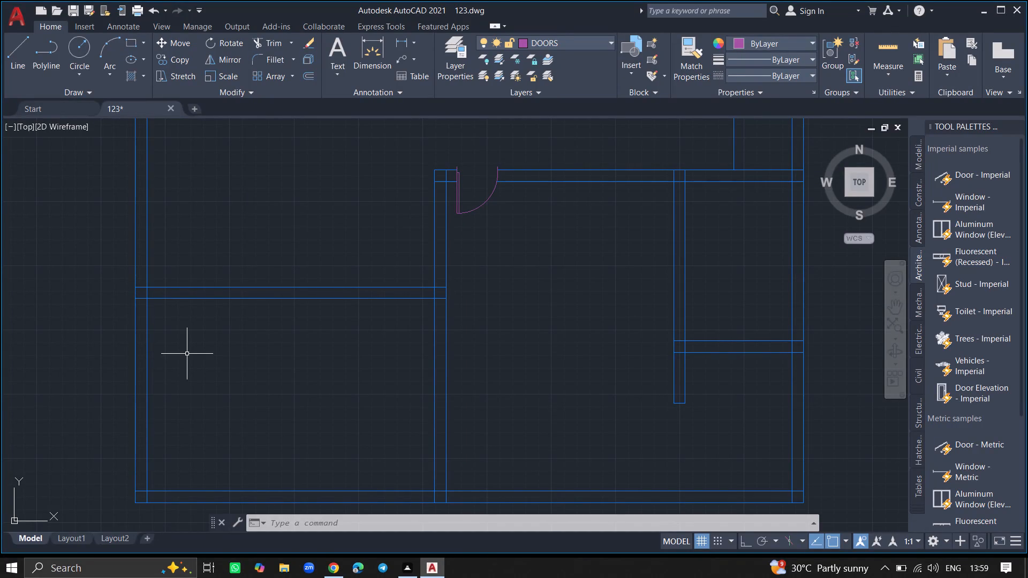
{"action": "scroll", "coordinate": [187, 354], "scroll_direction": "down", "scroll_amount": 3, "text": "ctrl"}
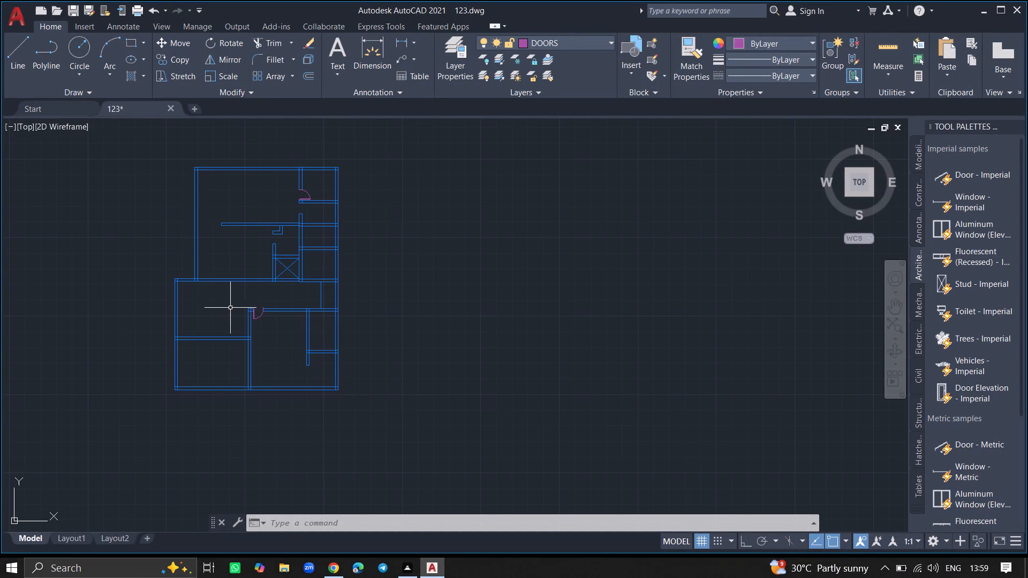
{"action": "left_click", "coordinate": [254, 317]}
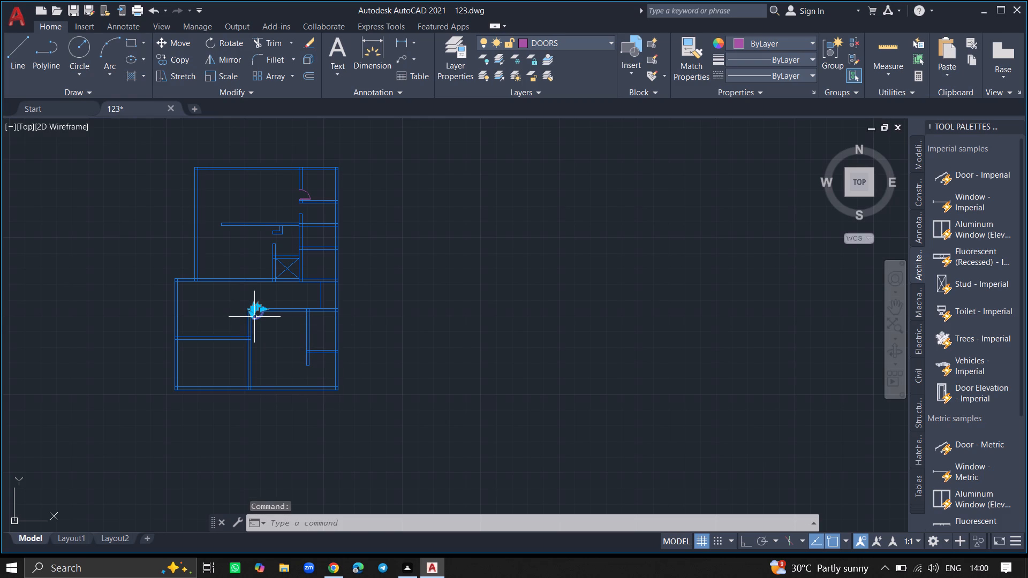
{"action": "type", "text": "COPY"}
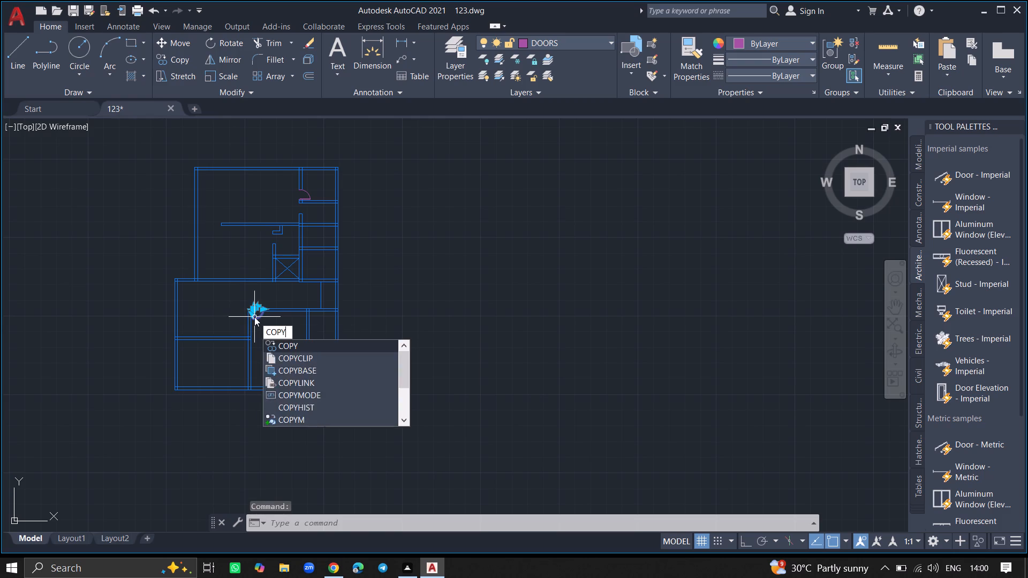
{"action": "key", "text": "Return"}
{"action": "left_click", "coordinate": [254, 317]}
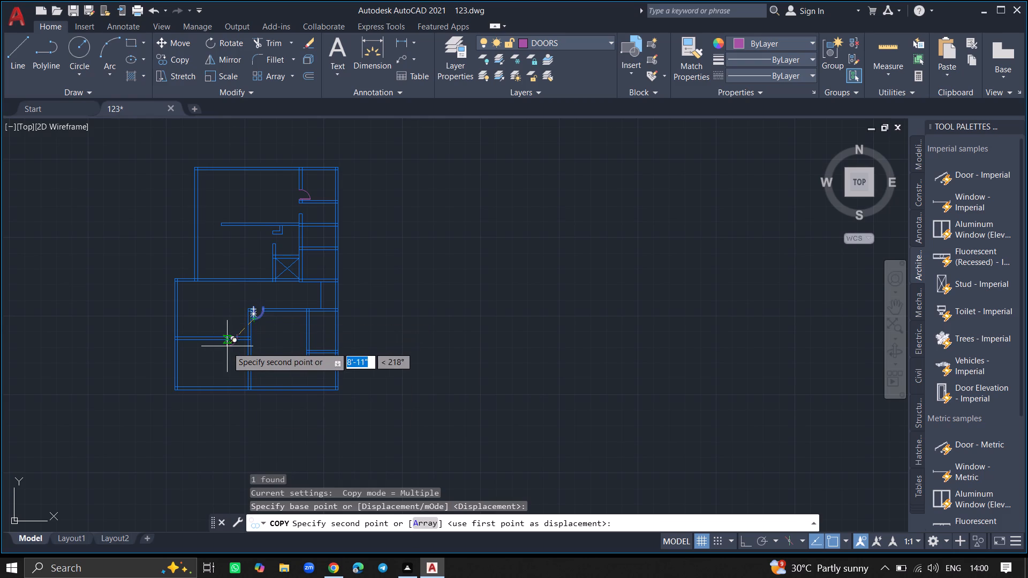
{"action": "scroll", "coordinate": [220, 361], "scroll_direction": "up", "scroll_amount": 8, "text": "ctrl"}
{"action": "left_click", "coordinate": [251, 376]}
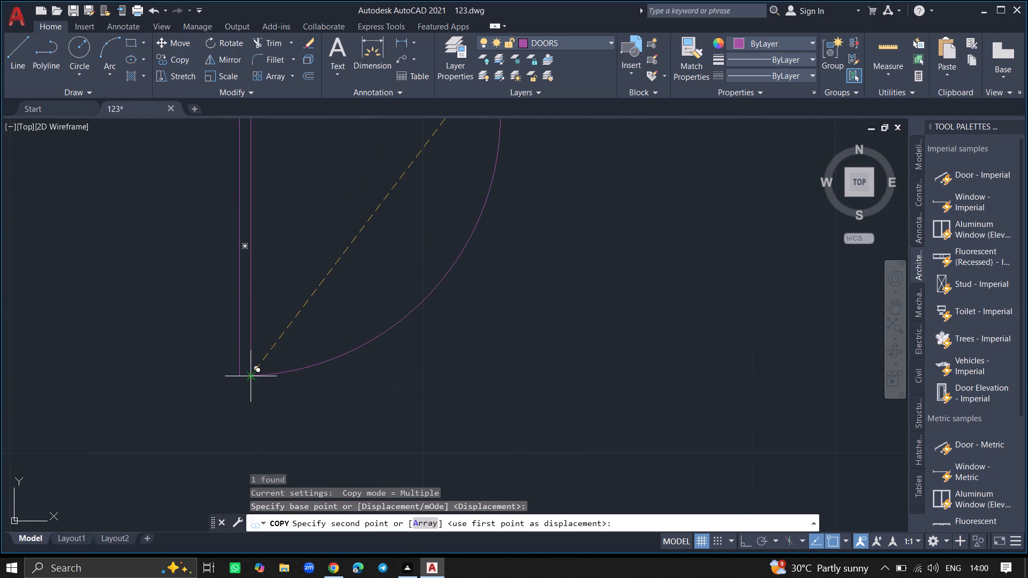
{"action": "key", "text": "Escape"}
Rotate the copied door in the southwest room half a turn about the south end of its leaf.
{"action": "scroll", "coordinate": [251, 376], "scroll_direction": "down", "scroll_amount": 2, "text": "ctrl"}
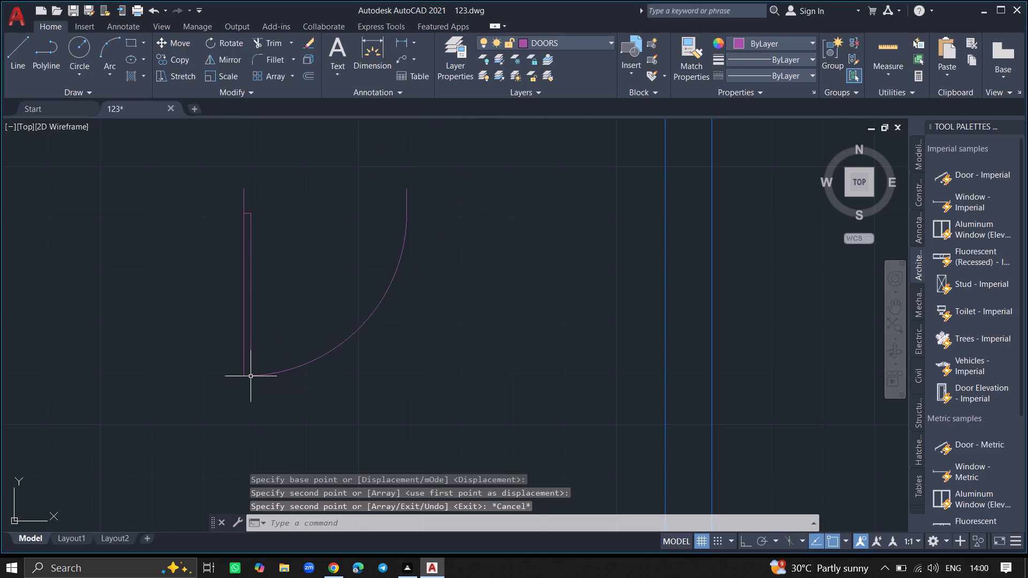
{"action": "left_click", "coordinate": [248, 352]}
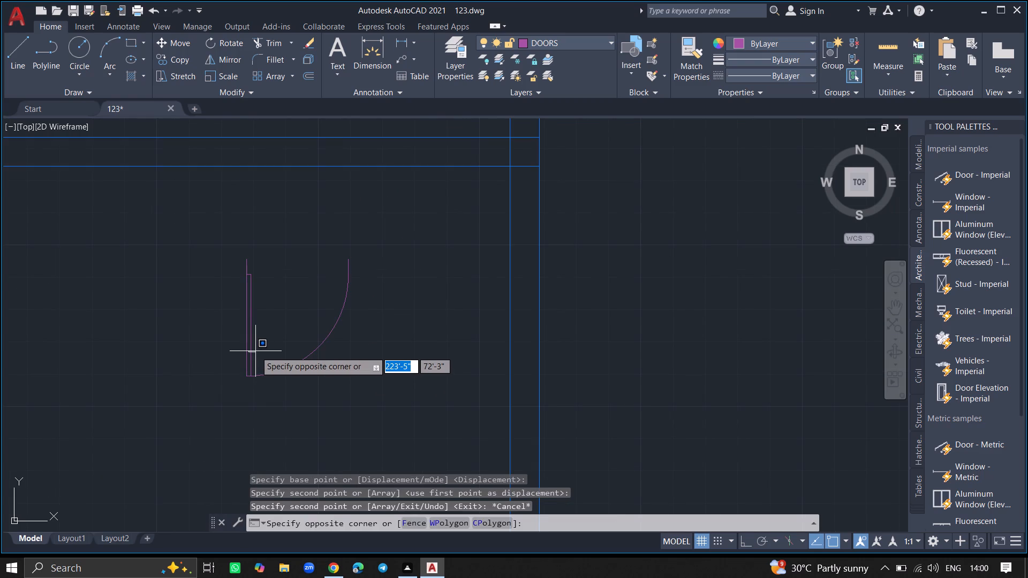
{"action": "left_click", "coordinate": [224, 374]}
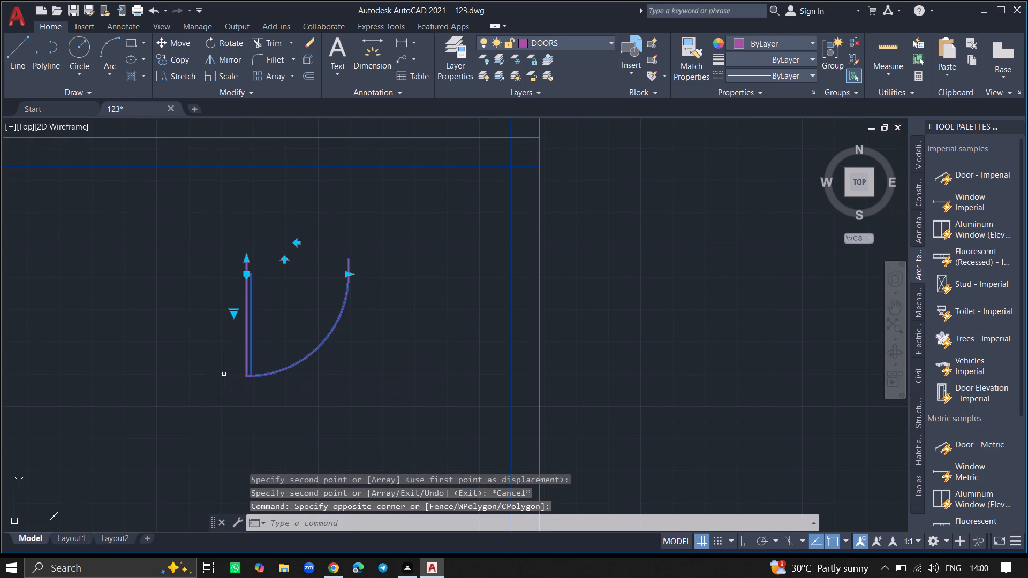
{"action": "type", "text": "ROT"}
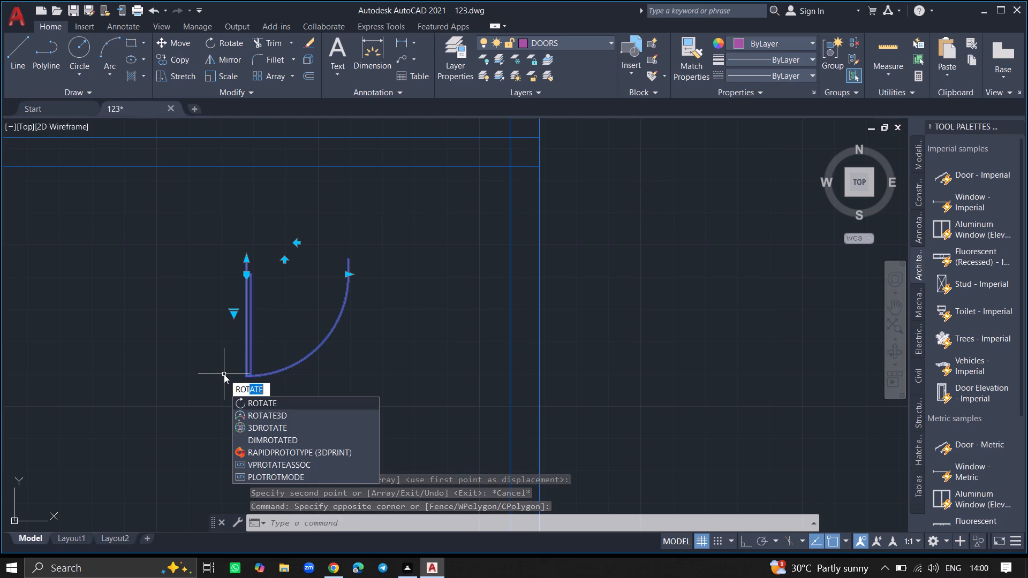
{"action": "left_click", "coordinate": [256, 402]}
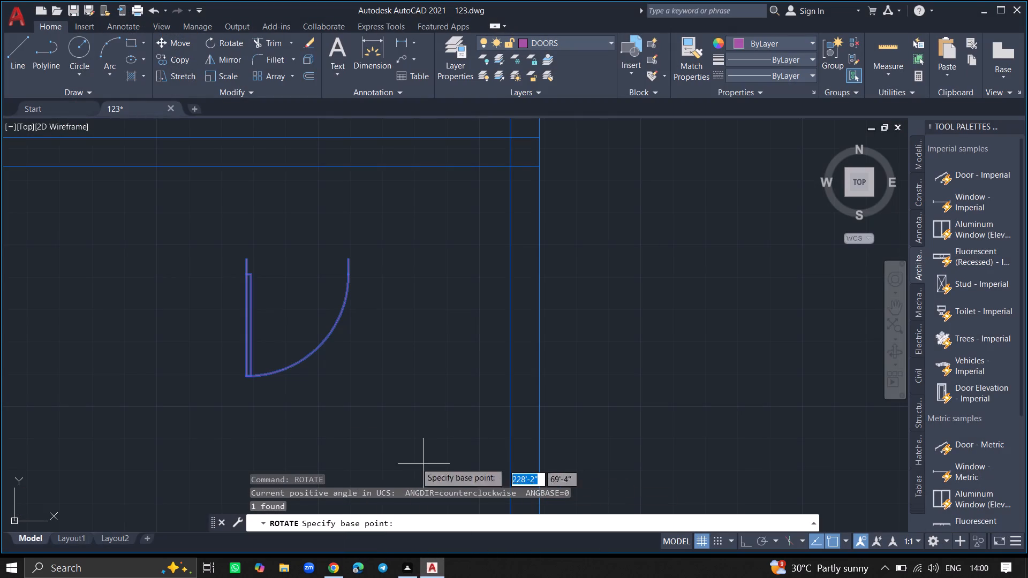
{"action": "left_click", "coordinate": [245, 375]}
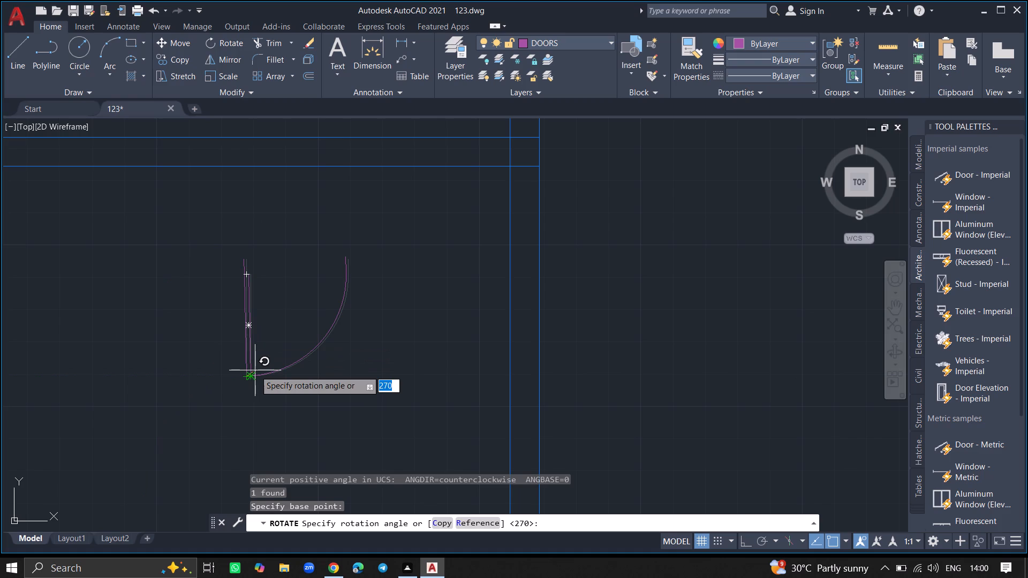
{"action": "left_click", "coordinate": [209, 379]}
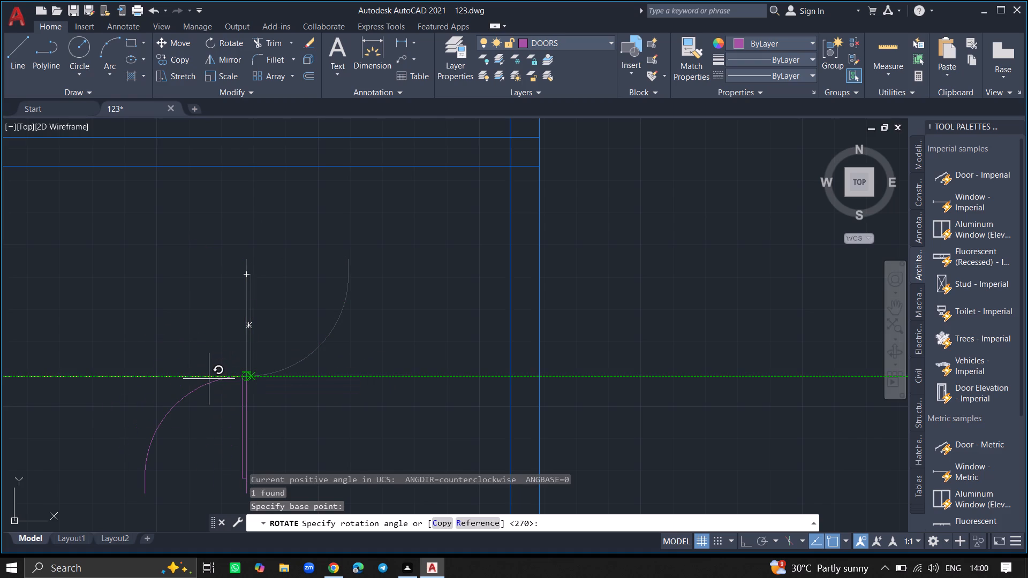
Move the rotated door onto the southwest room's north wall near its northeast corner, so the leaf swings north.
{"action": "left_click", "coordinate": [214, 383]}
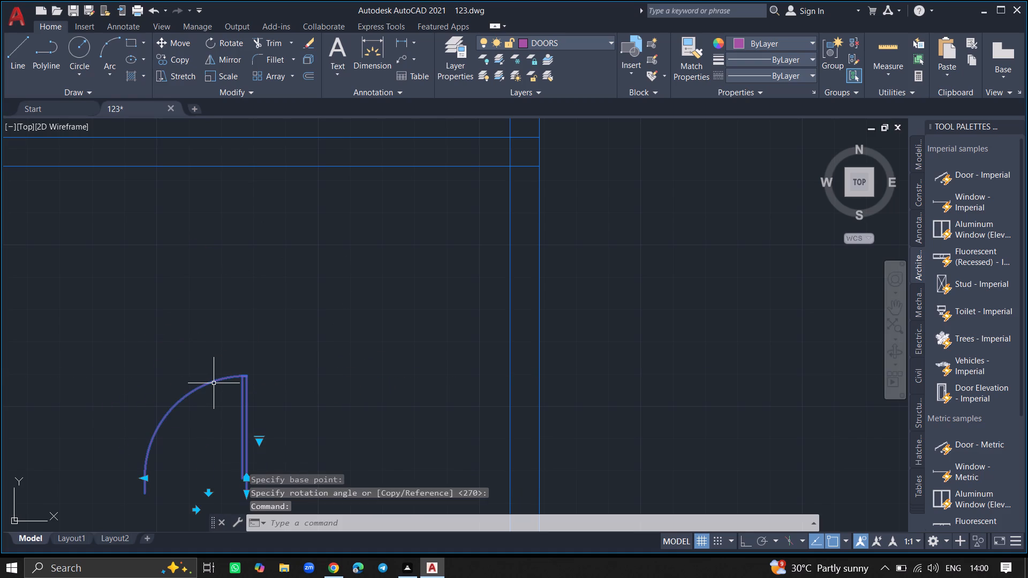
{"action": "type", "text": "MO"}
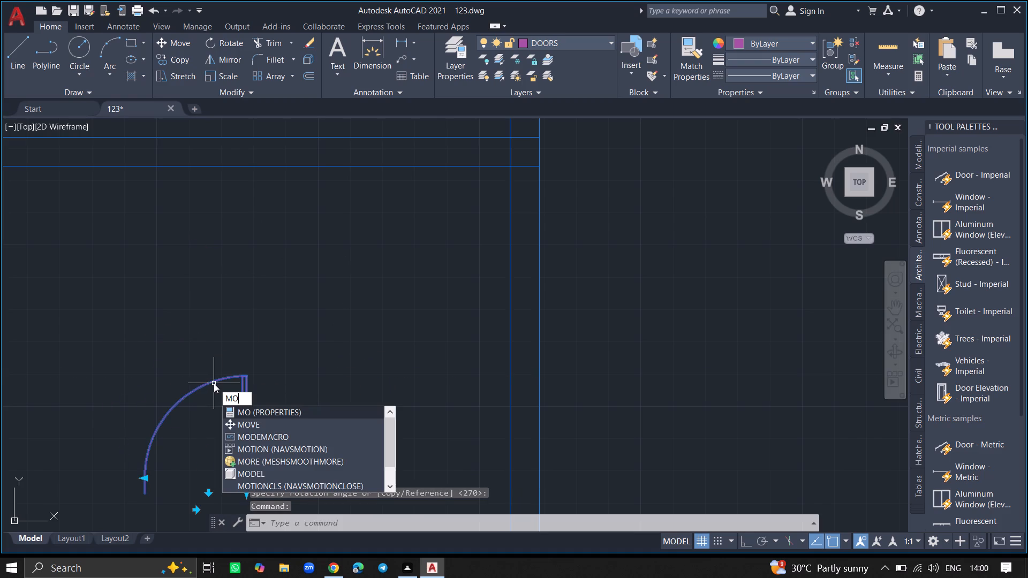
{"action": "type", "text": "VE"}
{"action": "key", "text": "Return"}
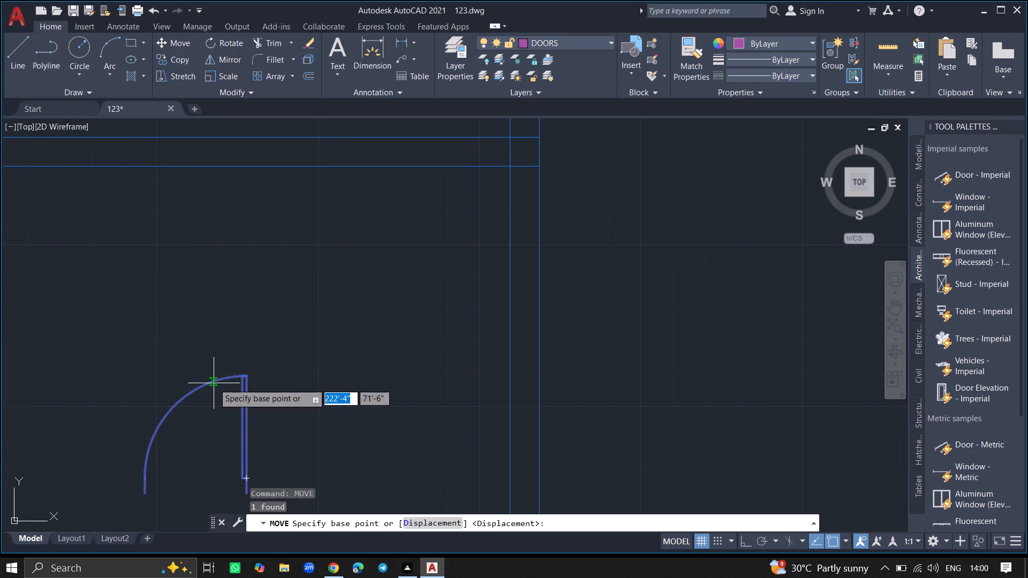
{"action": "left_click", "coordinate": [214, 383]}
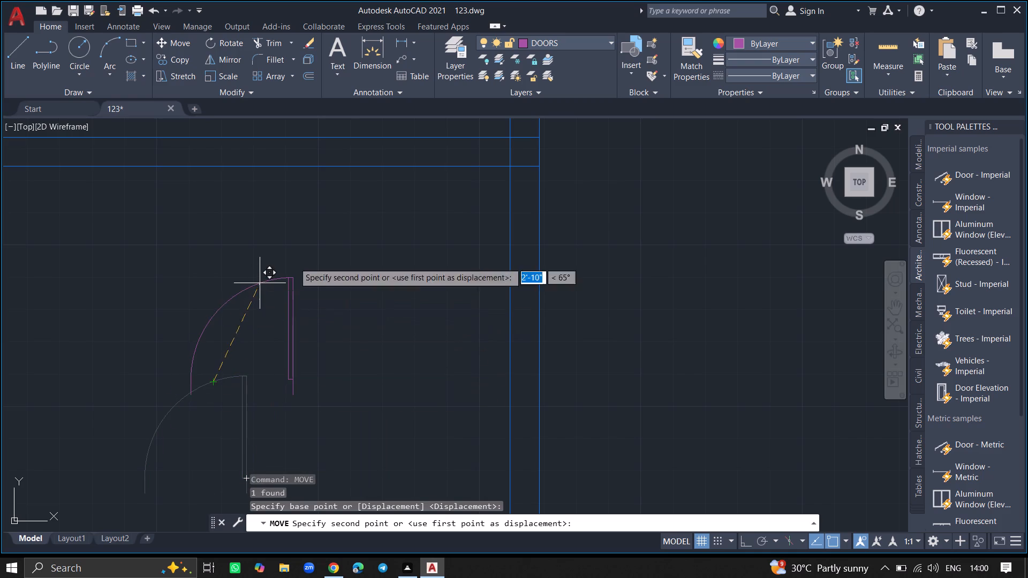
{"action": "scroll", "coordinate": [384, 199], "scroll_direction": "down", "scroll_amount": 3, "text": "ctrl"}
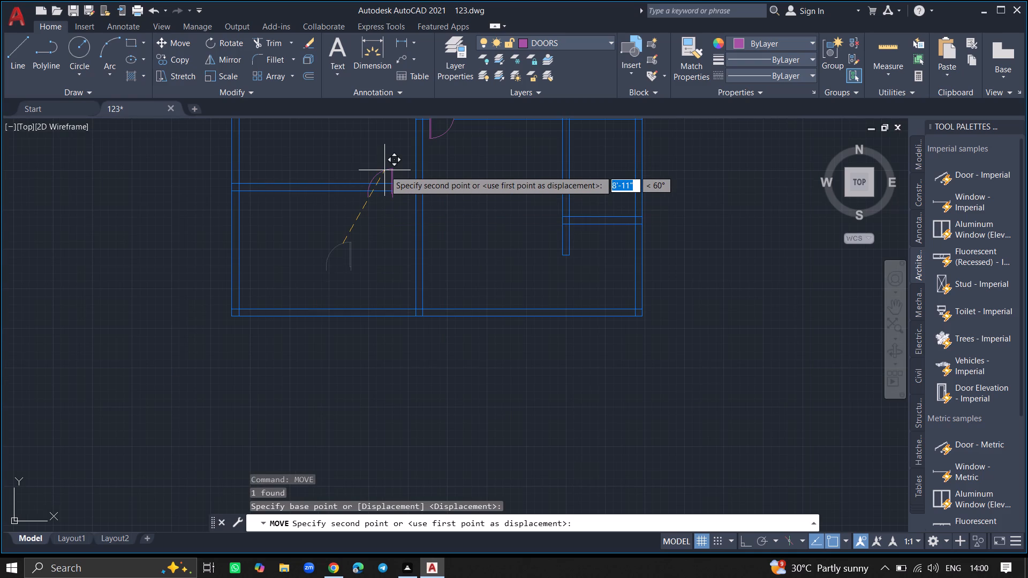
{"action": "scroll", "coordinate": [384, 170], "scroll_direction": "up", "scroll_amount": 3, "text": "ctrl"}
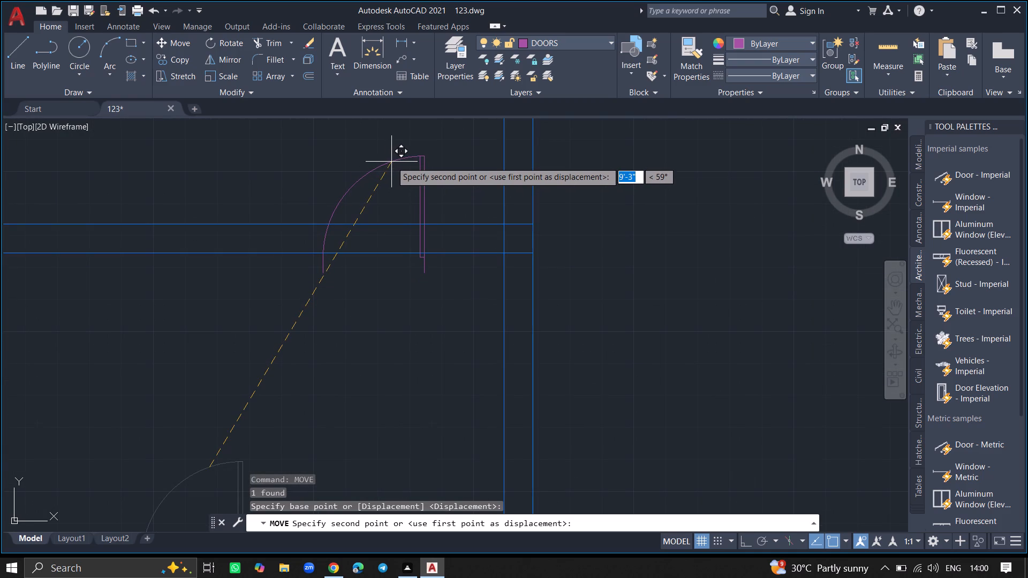
{"action": "left_click", "coordinate": [391, 161]}
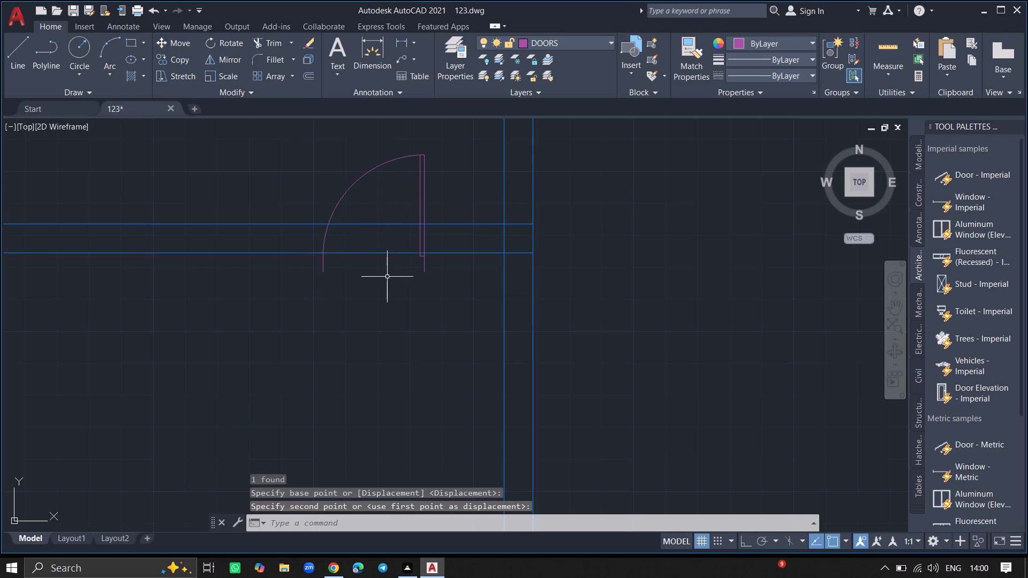
Trim both lines of the southwest room's north wall across the door opening, including the short pieces inside the door leaf.
{"action": "type", "text": "TRIM"}
{"action": "key", "text": "Return"}
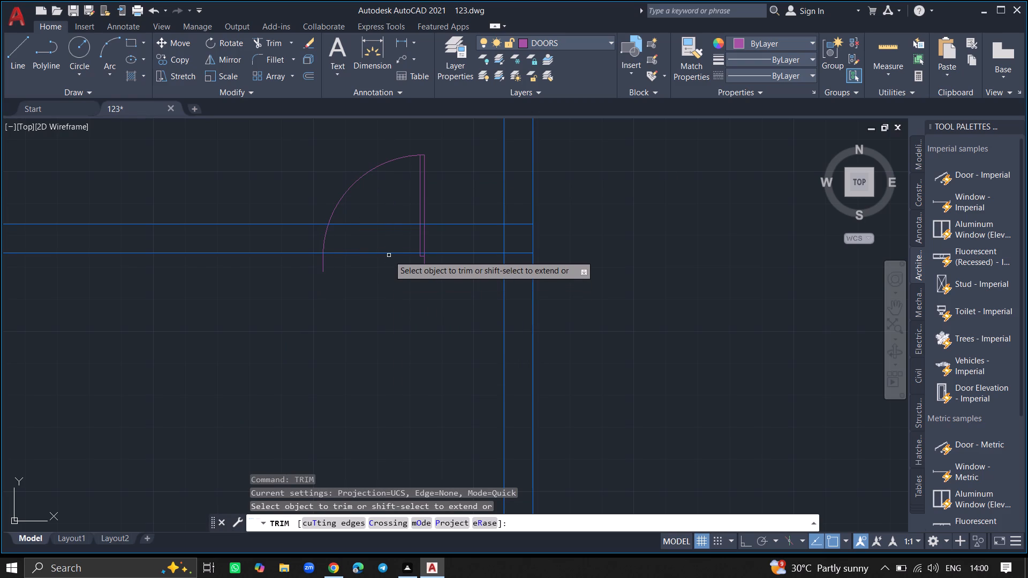
{"action": "left_click", "coordinate": [389, 254]}
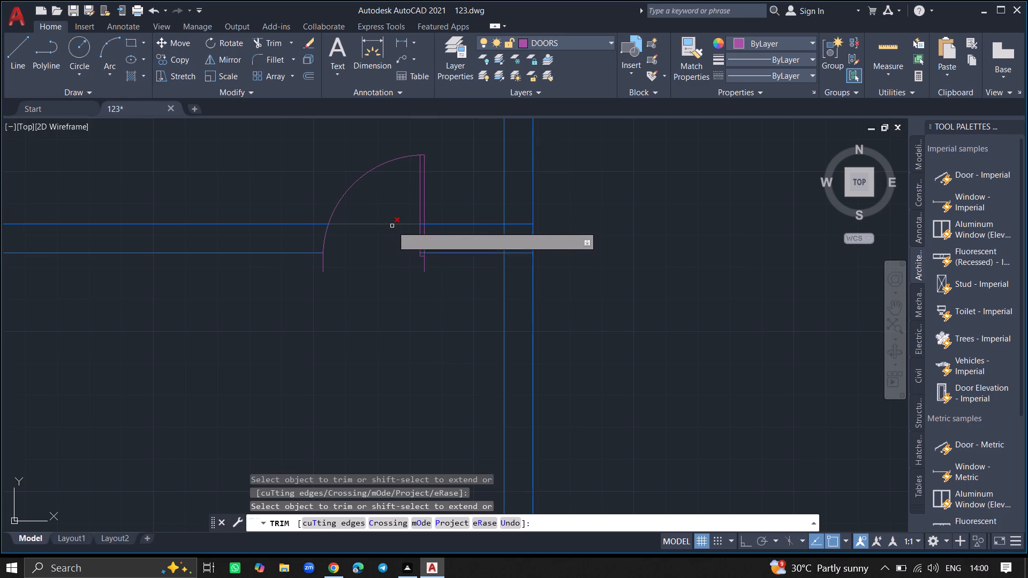
{"action": "left_click", "coordinate": [392, 225]}
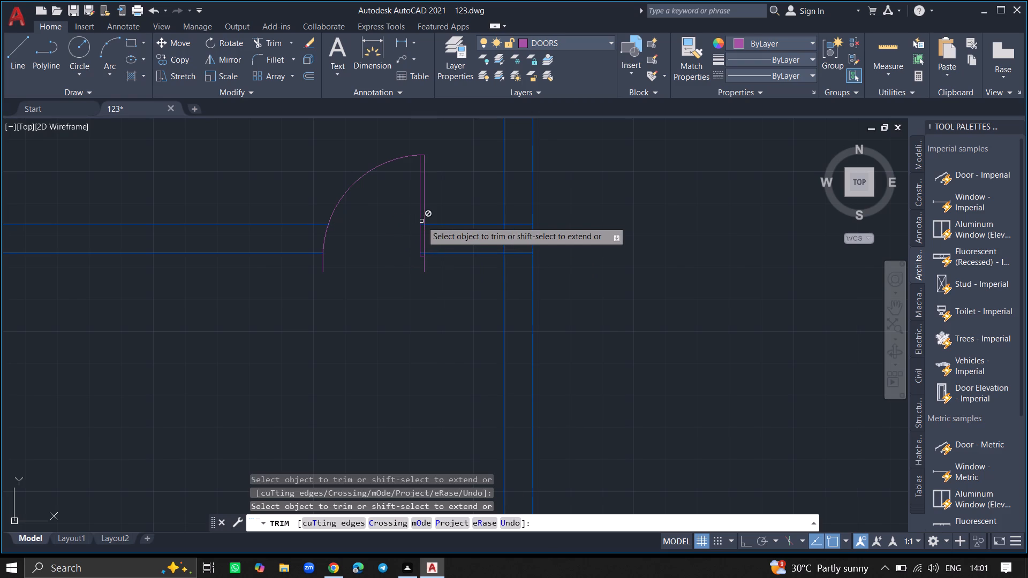
{"action": "scroll", "coordinate": [422, 224], "scroll_direction": "up", "scroll_amount": 4, "text": "ctrl"}
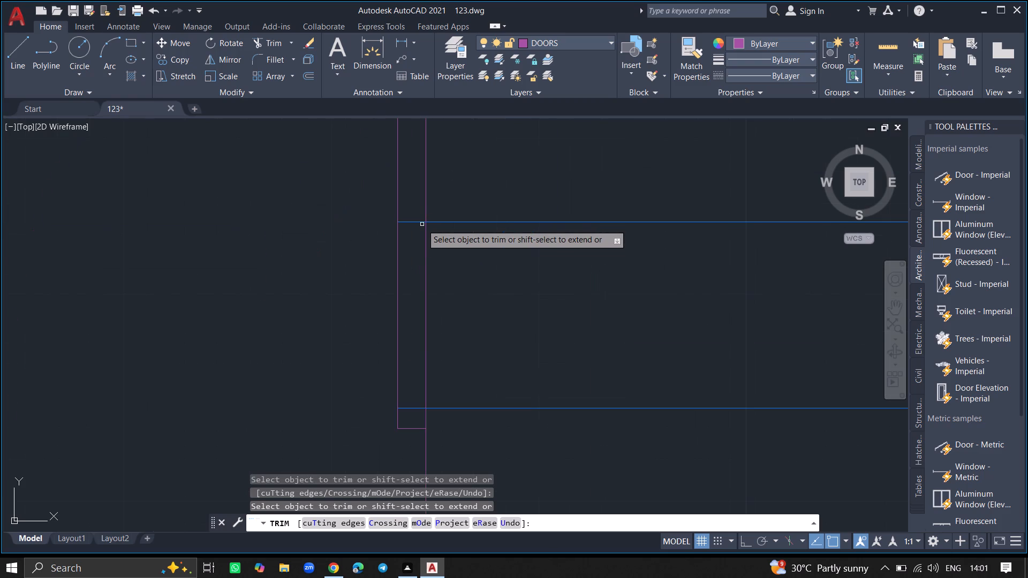
{"action": "left_click", "coordinate": [420, 222]}
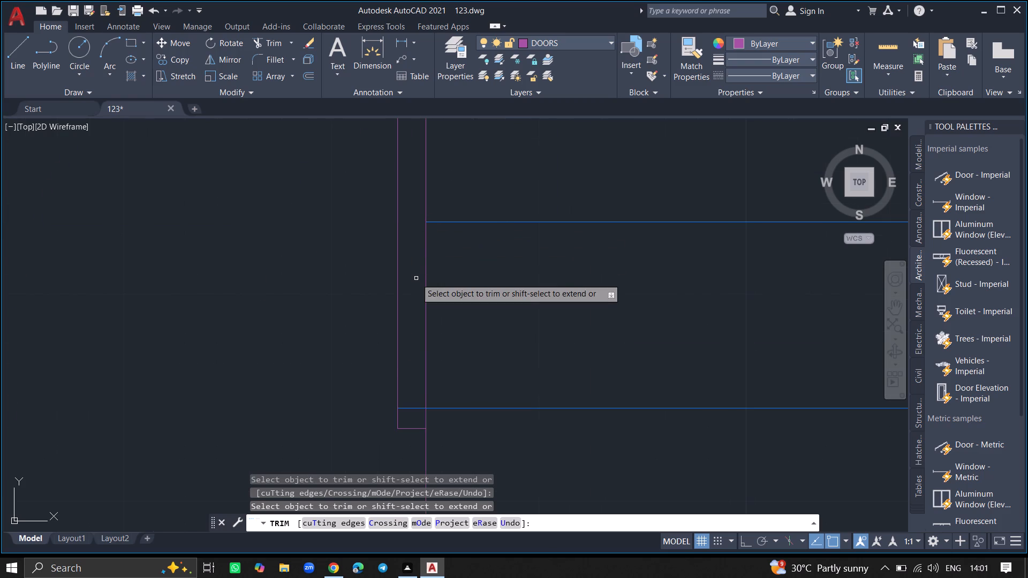
{"action": "left_click", "coordinate": [408, 409]}
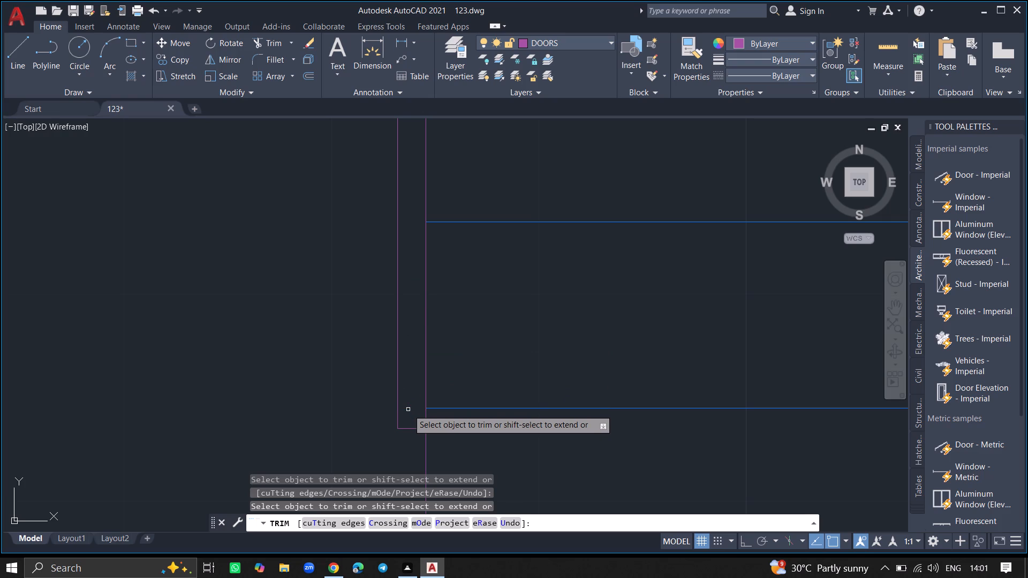
{"action": "key", "text": "Return"}
Draw a short jamb line straight across the east-west wall west of the X-marked shaft, joining its two faces.
{"action": "scroll", "coordinate": [408, 409], "scroll_direction": "down", "scroll_amount": 4, "text": "ctrl"}
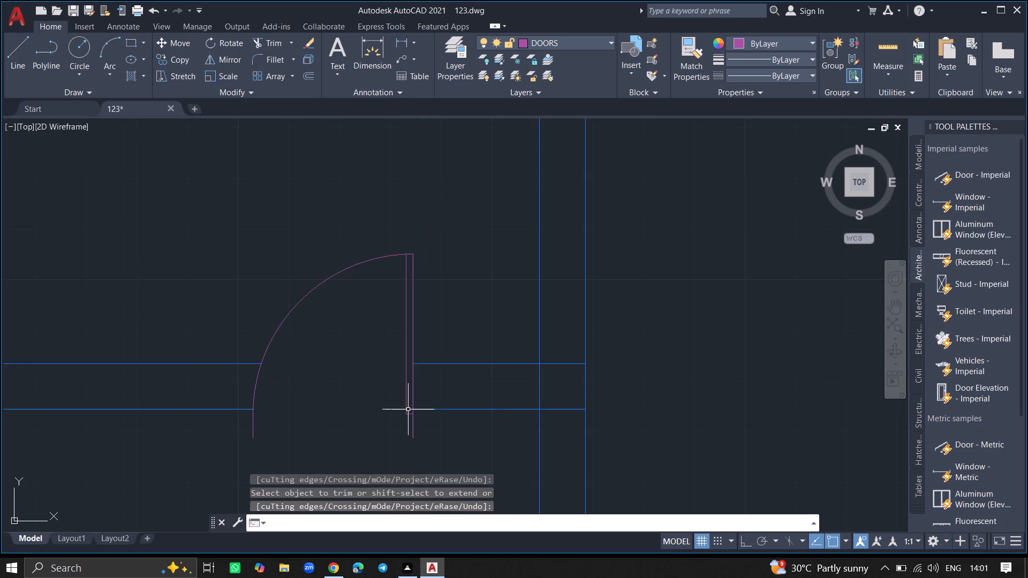
{"action": "scroll", "coordinate": [284, 364], "scroll_direction": "down", "scroll_amount": 3, "text": "ctrl"}
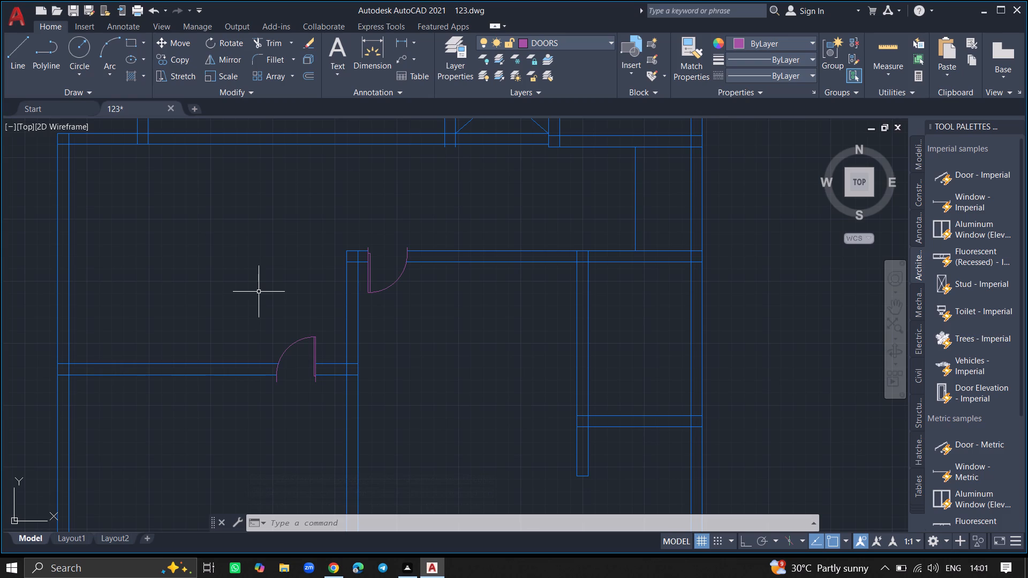
{"action": "scroll", "coordinate": [259, 292], "scroll_direction": "down", "scroll_amount": 2, "text": "ctrl"}
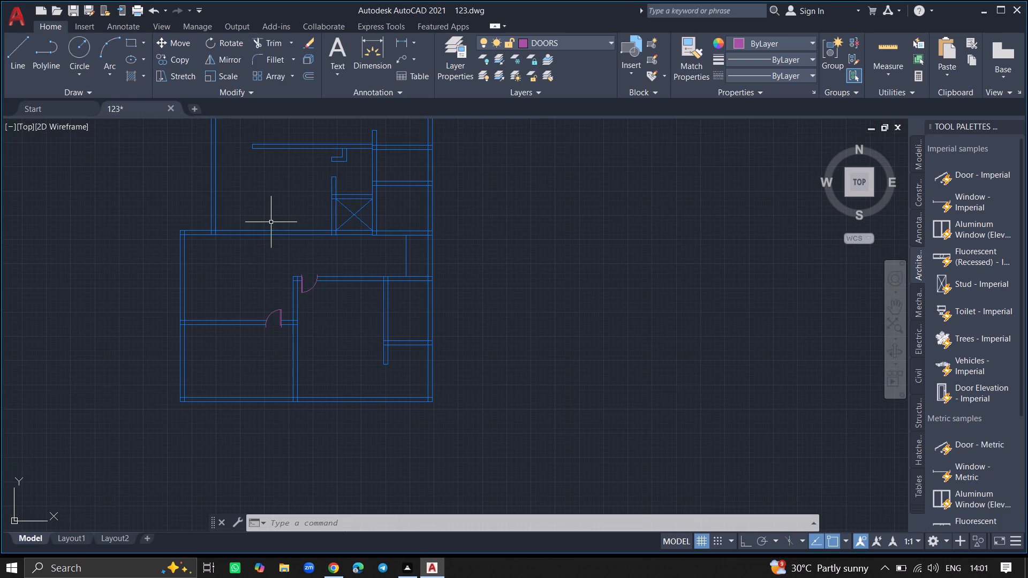
{"action": "scroll", "coordinate": [271, 222], "scroll_direction": "up", "scroll_amount": 7, "text": "ctrl"}
{"action": "scroll", "coordinate": [382, 285], "scroll_direction": "down", "scroll_amount": 5, "text": "ctrl"}
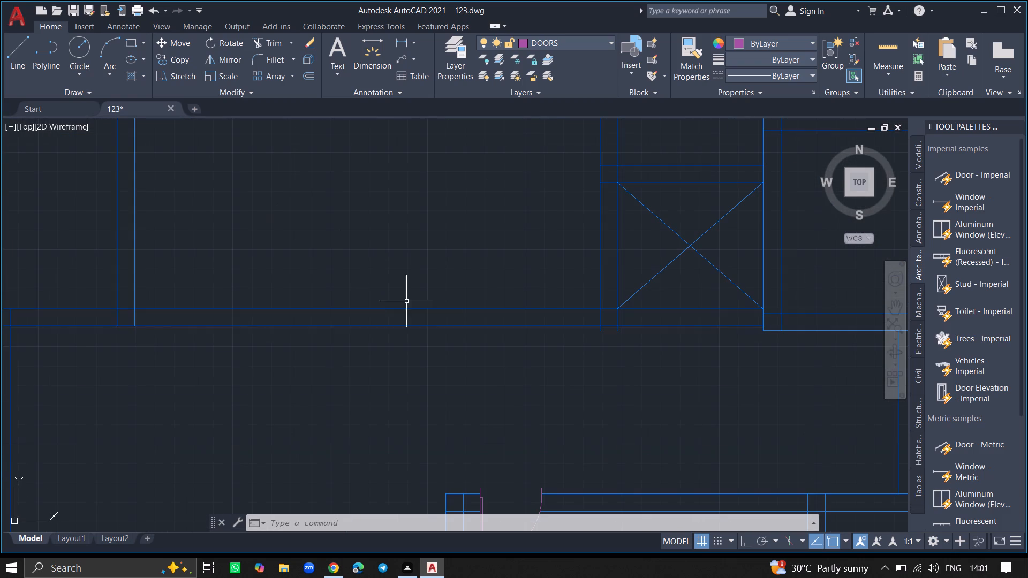
{"action": "key", "text": "l"}
{"action": "key", "text": "Return"}
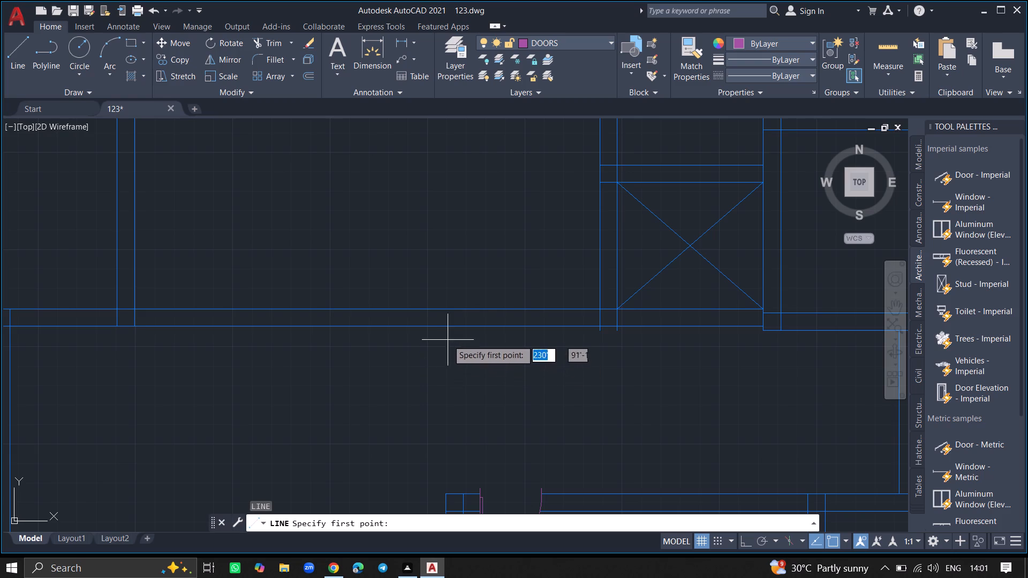
{"action": "left_click", "coordinate": [466, 310]}
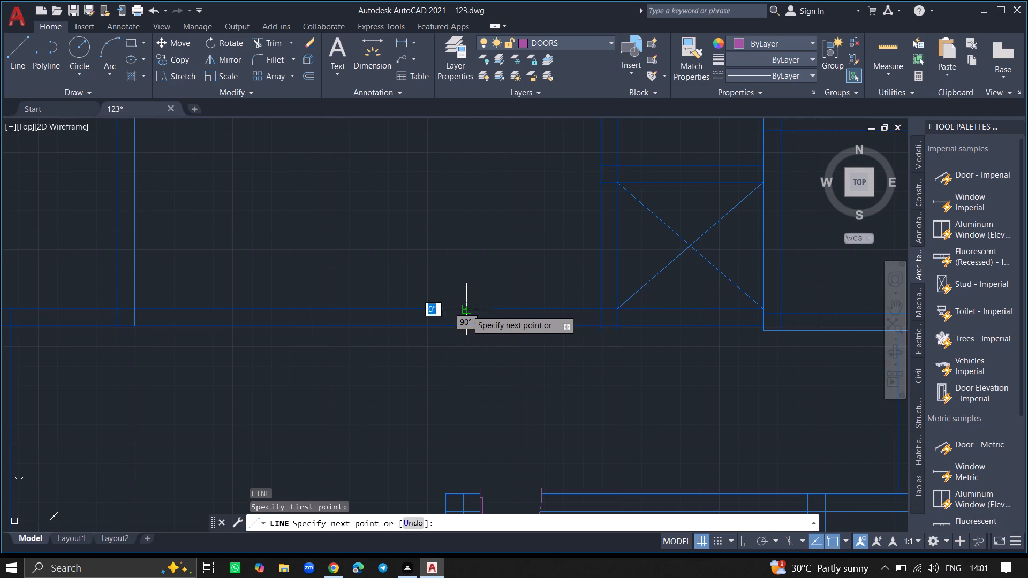
{"action": "left_click", "coordinate": [465, 325]}
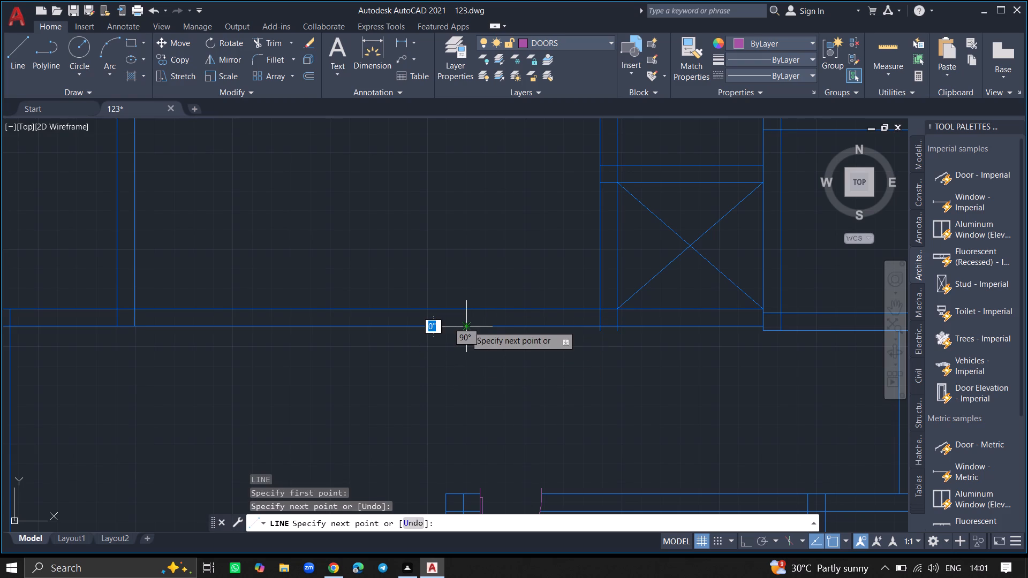
{"action": "key", "text": "Return"}
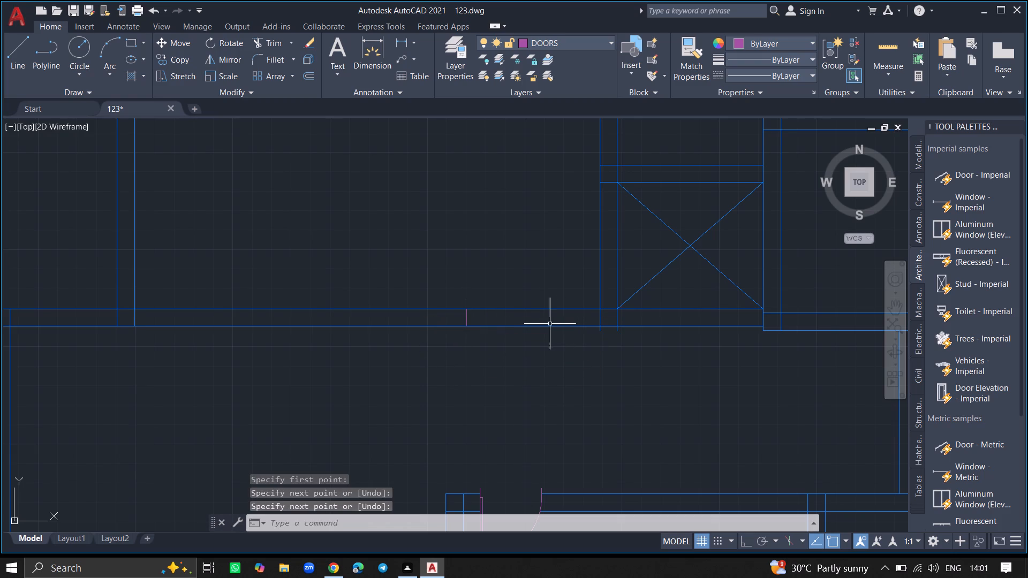
Trim both wall lines between the new jamb line and the X-marked shaft's west wall to form an opening.
{"action": "scroll", "coordinate": [550, 324], "scroll_direction": "up", "scroll_amount": 2, "text": "ctrl"}
{"action": "type", "text": "TRIM"}
{"action": "key", "text": "Return"}
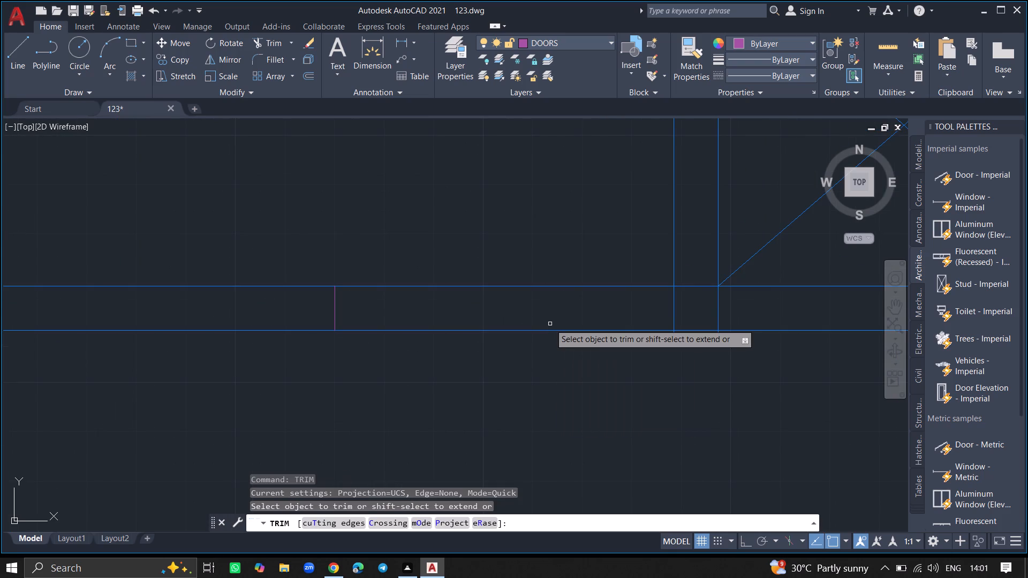
{"action": "left_click", "coordinate": [551, 330]}
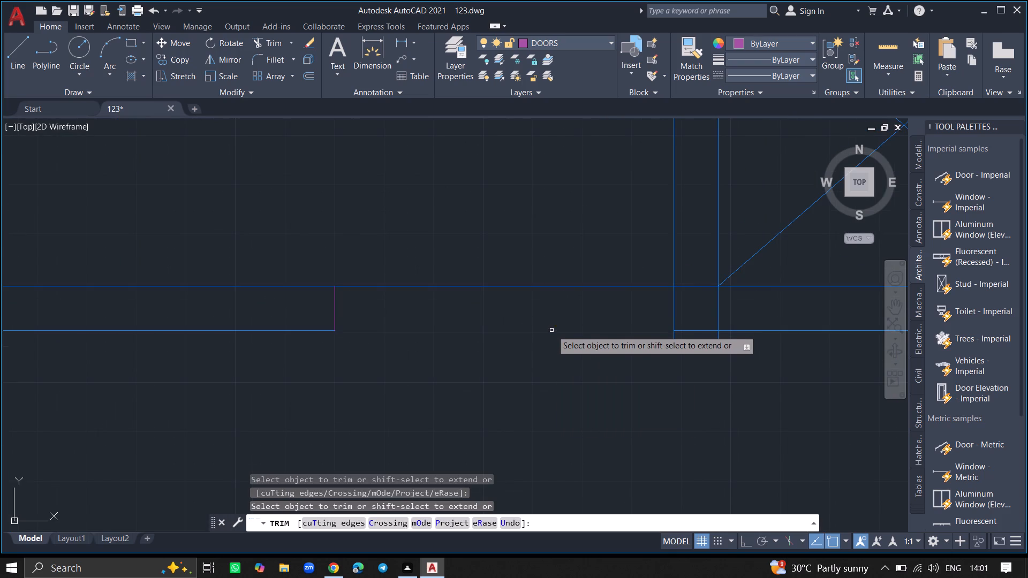
{"action": "left_click", "coordinate": [546, 287]}
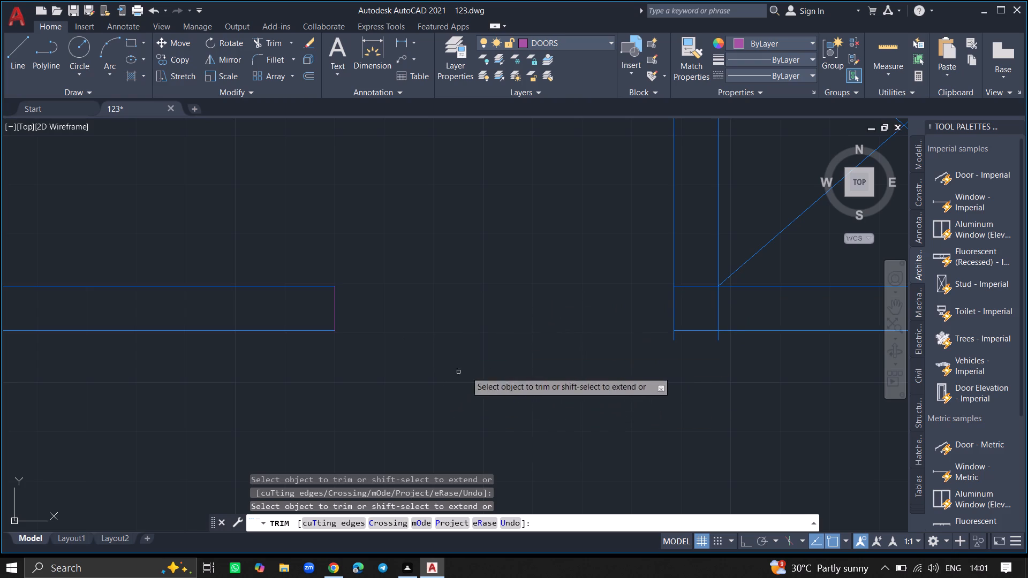
{"action": "key", "text": "Return"}
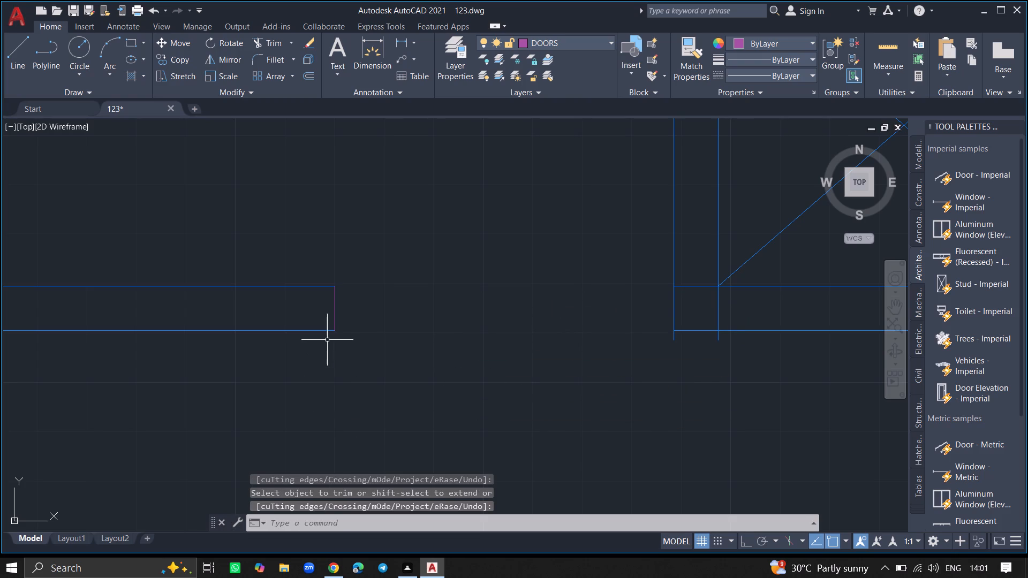
Change the new jamb line at the wall end to the WALLS layer.
{"action": "left_click", "coordinate": [335, 319]}
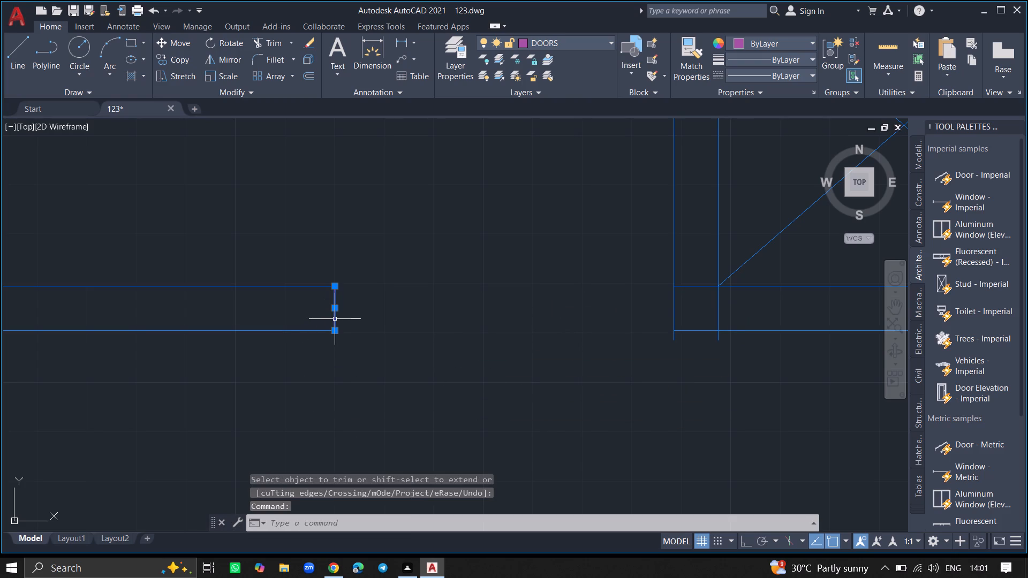
{"action": "left_click", "coordinate": [534, 38]}
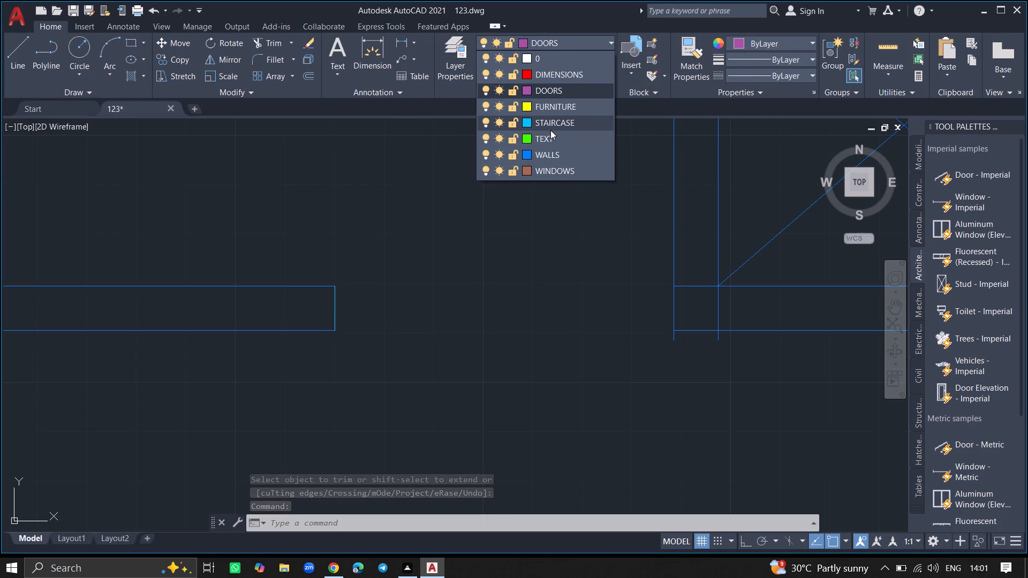
{"action": "left_click", "coordinate": [550, 157]}
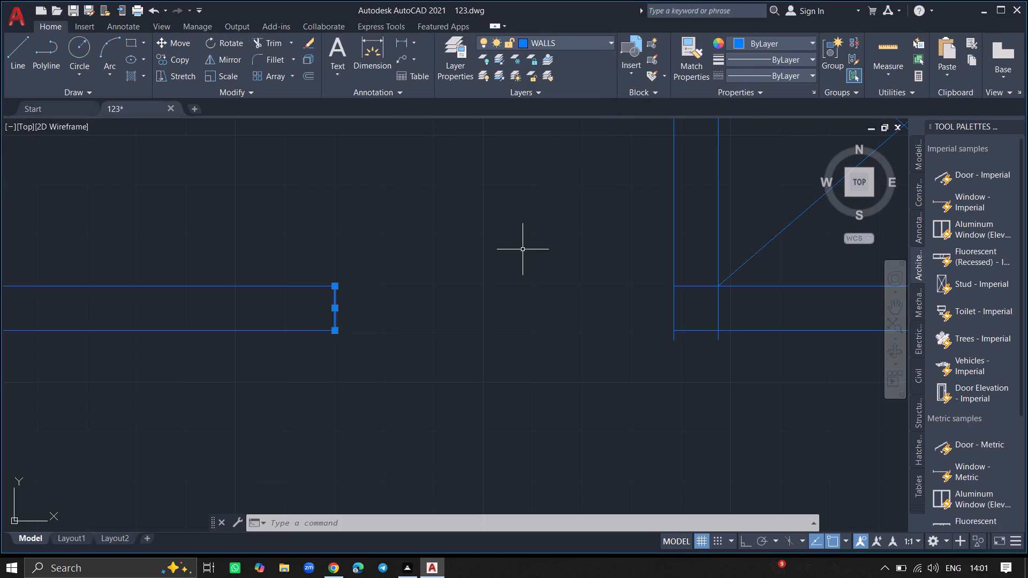
{"action": "key", "text": "Escape"}
Copy the south-central room's door symbol into the room east of the X-marked shaft and the small room directly north of it.
{"action": "scroll", "coordinate": [521, 254], "scroll_direction": "down", "scroll_amount": 1, "text": "ctrl"}
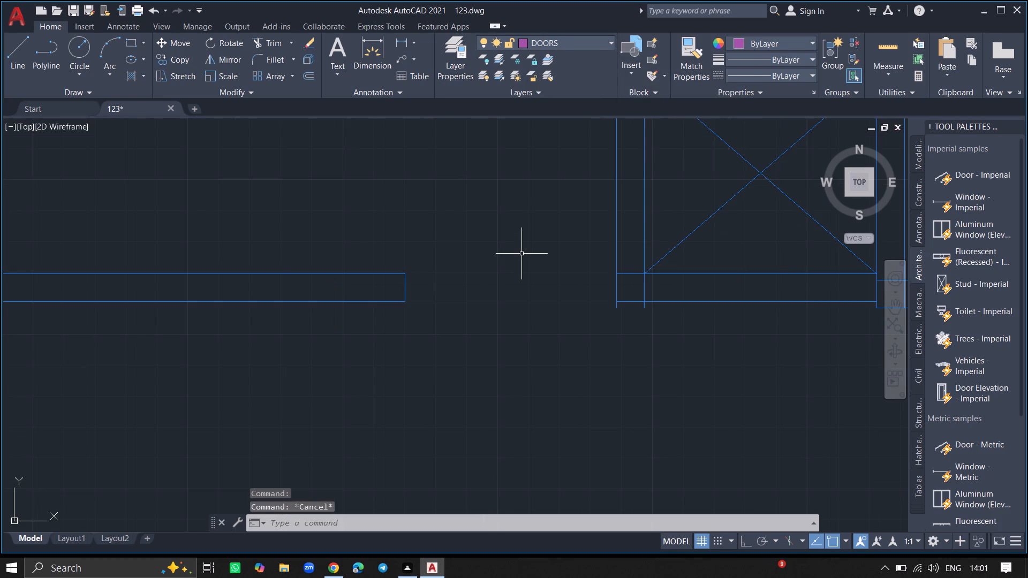
{"action": "scroll", "coordinate": [521, 254], "scroll_direction": "down", "scroll_amount": 3, "text": "ctrl"}
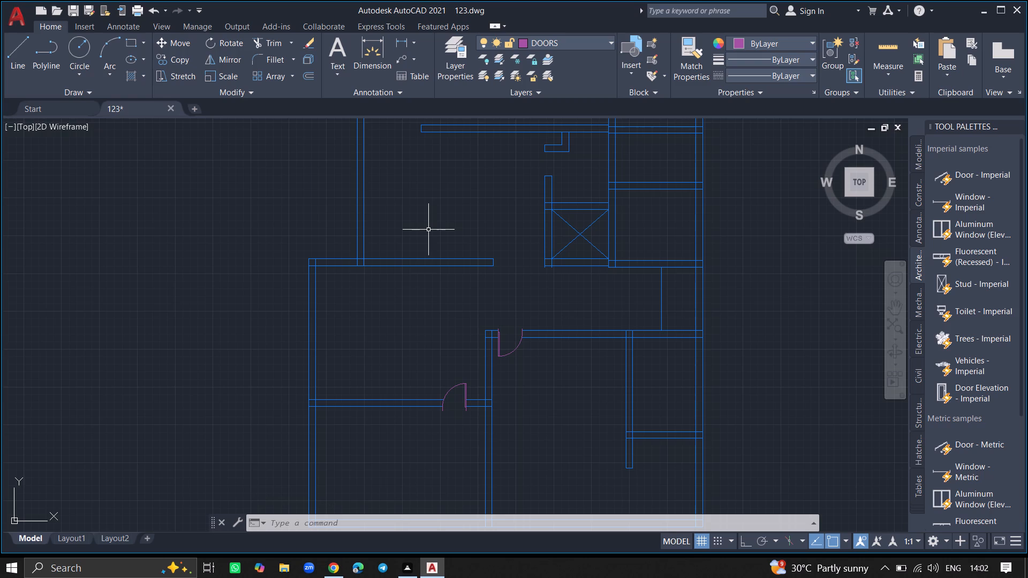
{"action": "scroll", "coordinate": [428, 230], "scroll_direction": "down", "scroll_amount": 3, "text": "ctrl"}
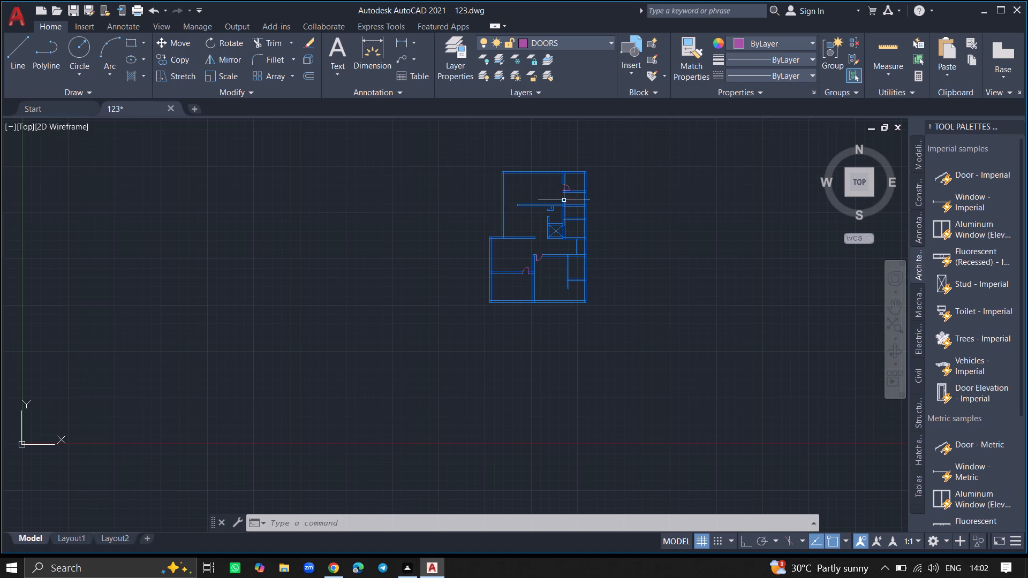
{"action": "scroll", "coordinate": [571, 208], "scroll_direction": "up", "scroll_amount": 4, "text": "ctrl"}
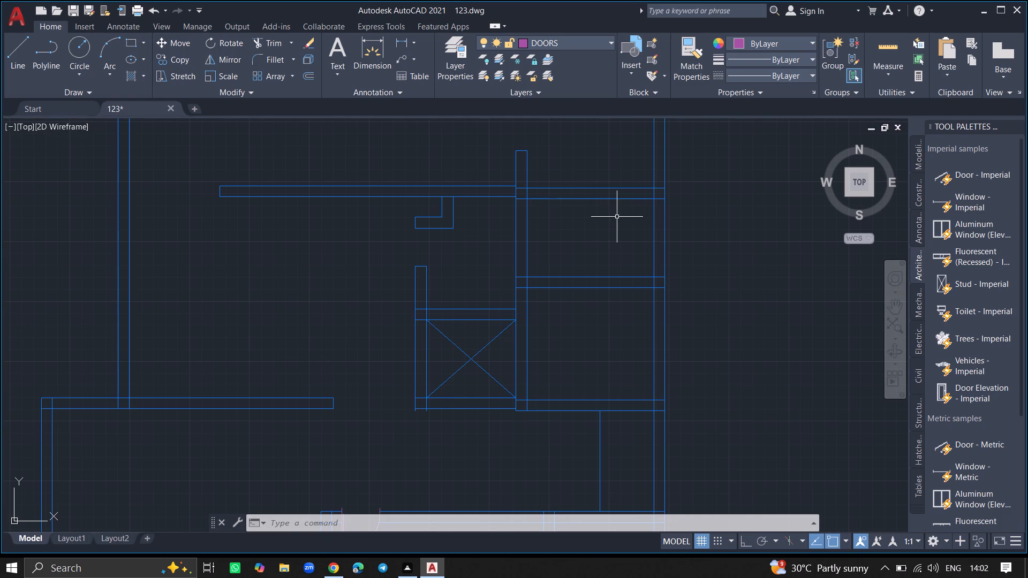
{"action": "scroll", "coordinate": [575, 238], "scroll_direction": "down", "scroll_amount": 1, "text": "ctrl"}
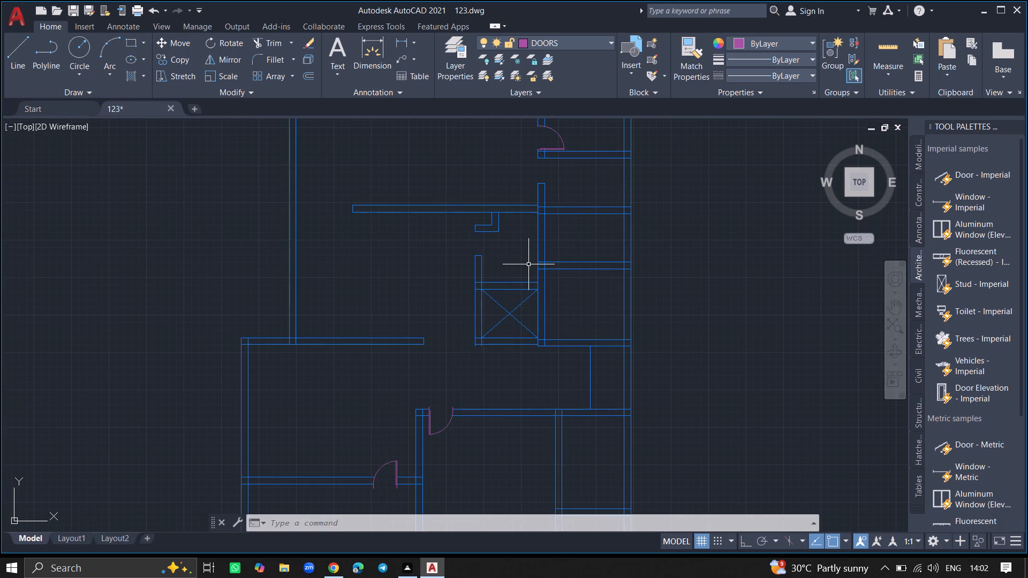
{"action": "left_click", "coordinate": [430, 426]}
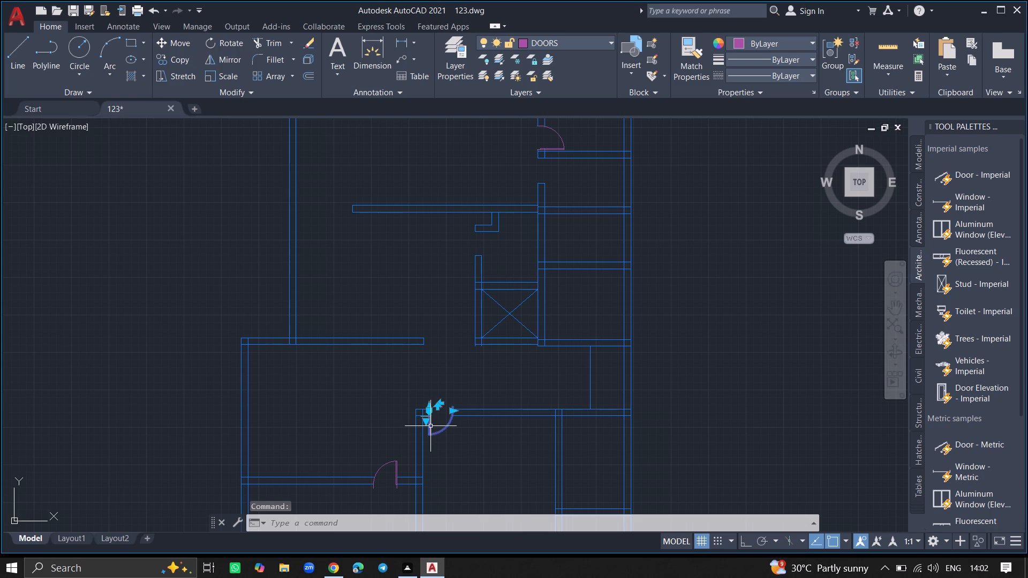
{"action": "type", "text": "COPY"}
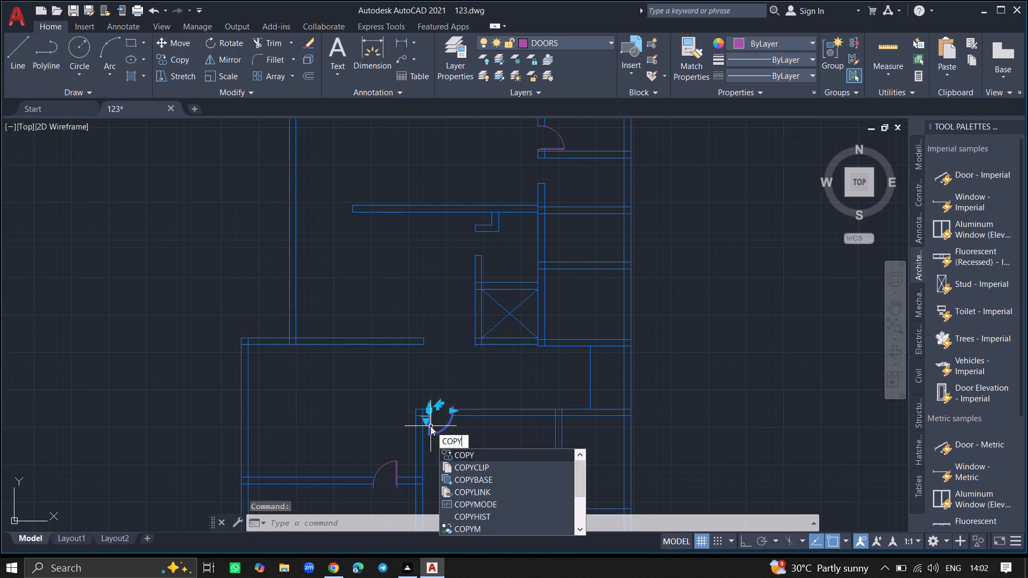
{"action": "key", "text": "Return"}
{"action": "left_click", "coordinate": [430, 426]}
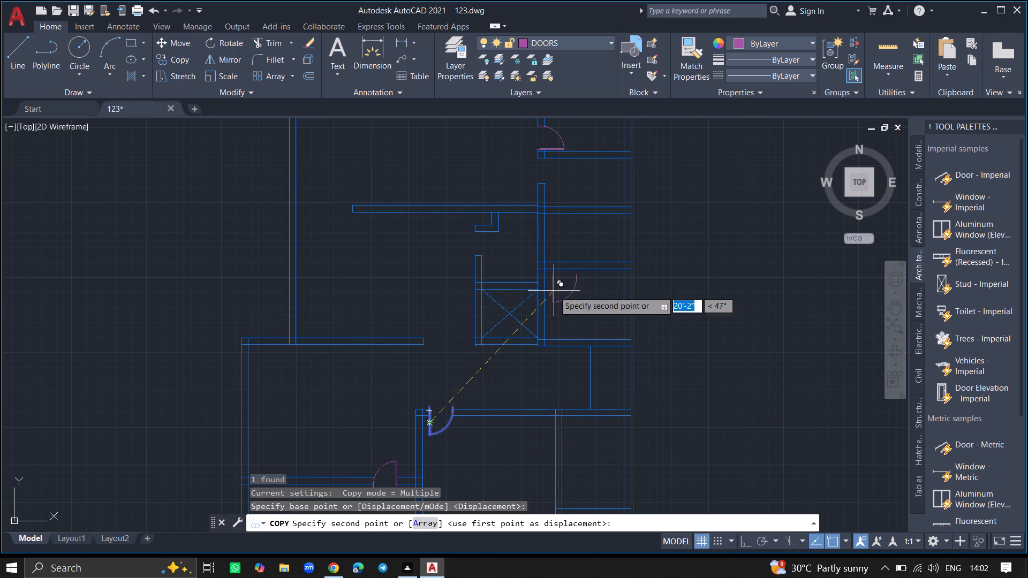
{"action": "left_click", "coordinate": [566, 237]}
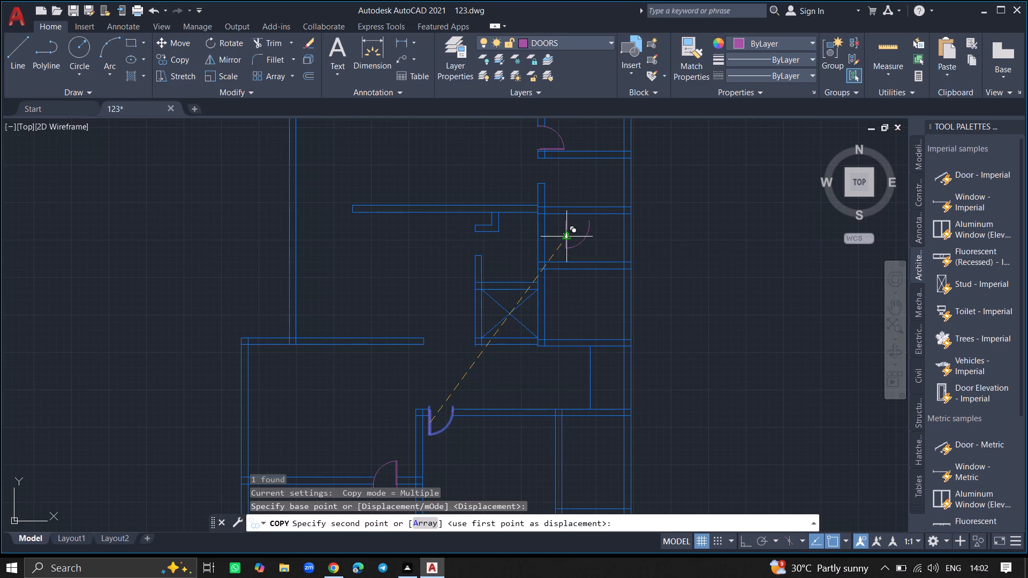
{"action": "left_click", "coordinate": [572, 299]}
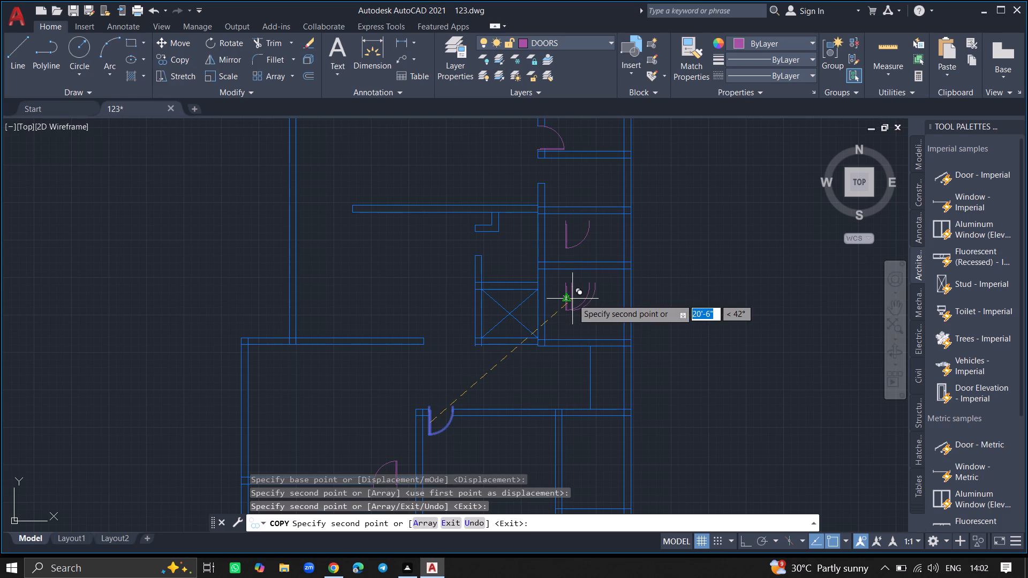
{"action": "key", "text": "Escape"}
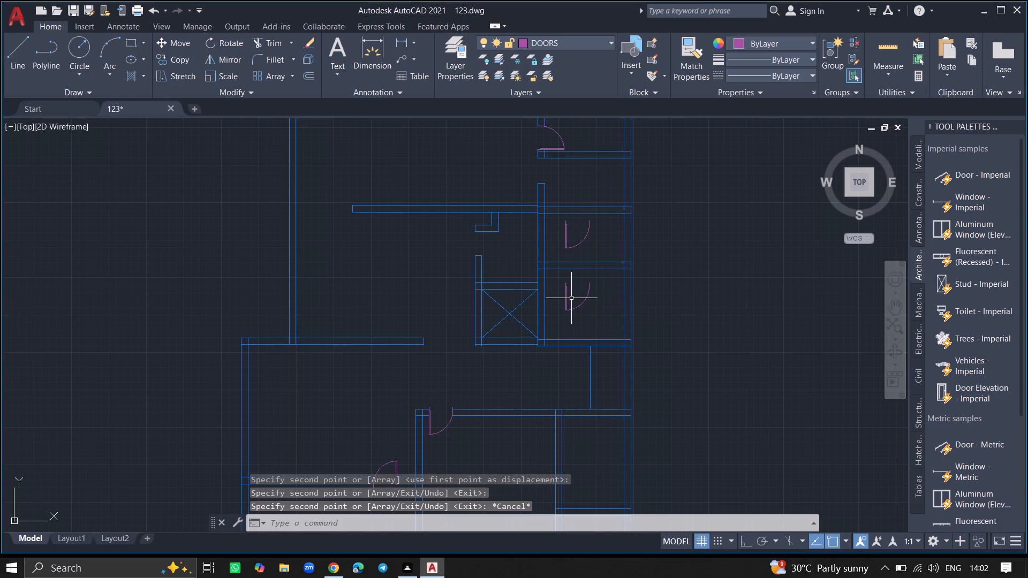
Rotate the door symbol in the room east of the X-marked shaft by 270°, with its leaf running east-west and its swing south.
{"action": "scroll", "coordinate": [565, 296], "scroll_direction": "up", "scroll_amount": 1, "text": "ctrl"}
{"action": "left_click", "coordinate": [565, 296]}
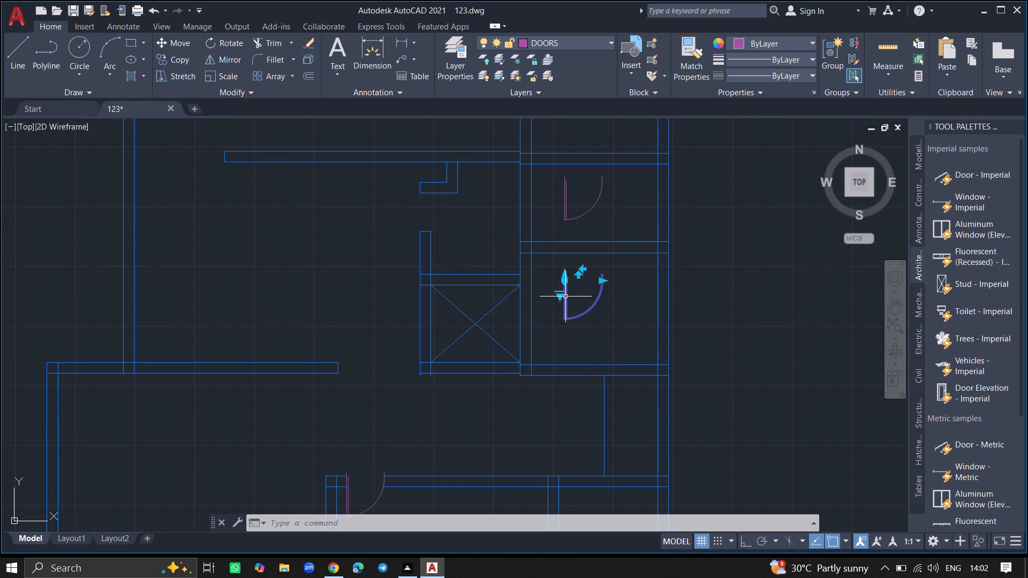
{"action": "type", "text": "ROTATE"}
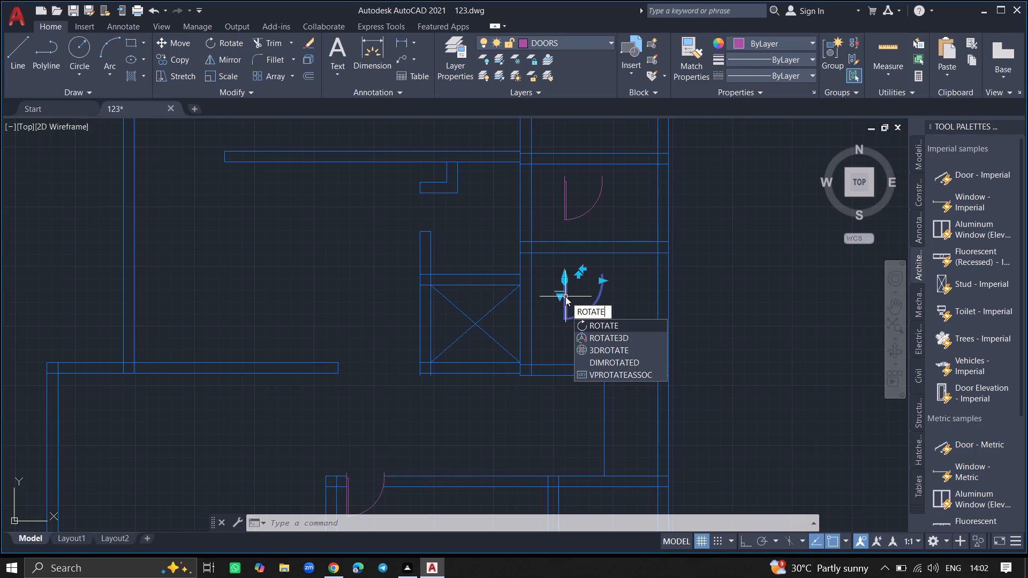
{"action": "key", "text": "Return"}
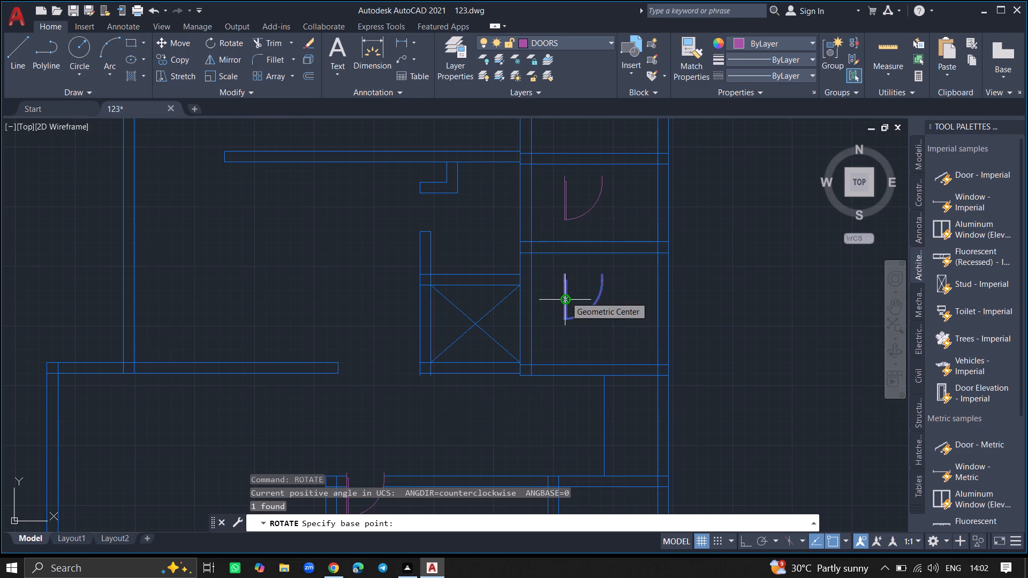
{"action": "left_click", "coordinate": [565, 296]}
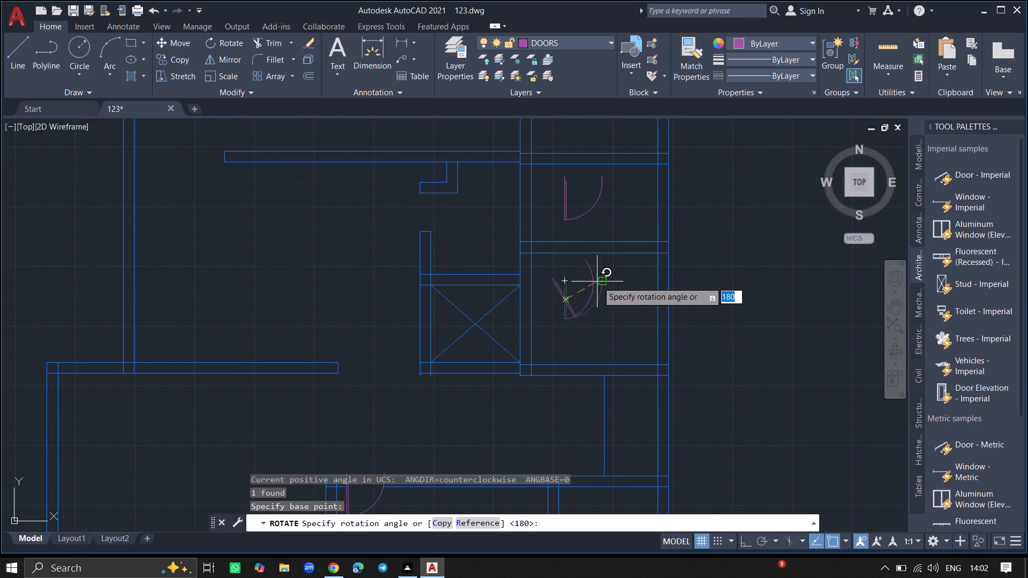
{"action": "left_click", "coordinate": [562, 333]}
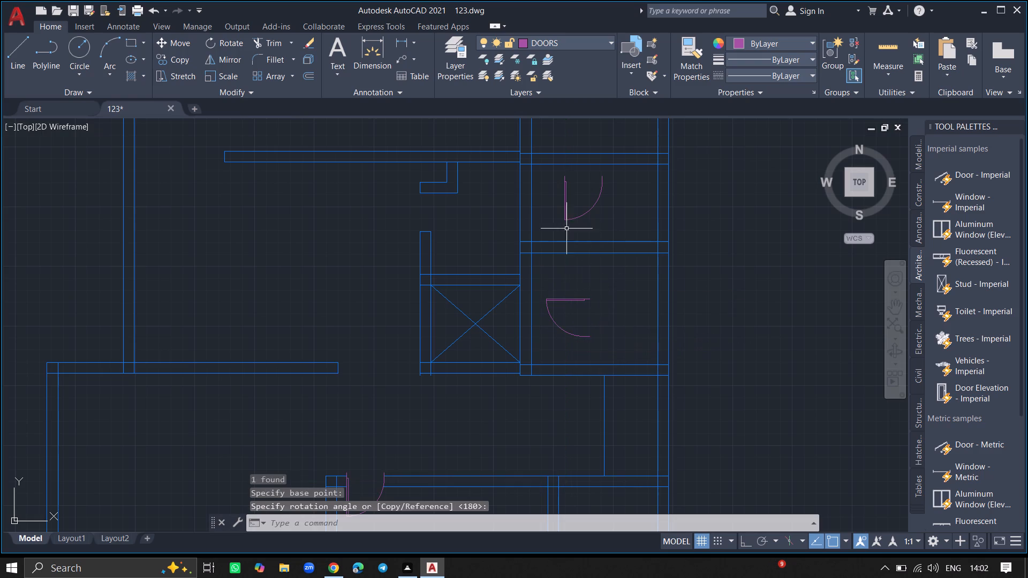
Rotate the door symbol in the small room directly north so its leaf runs roughly east-west and its swing faces south.
{"action": "left_click", "coordinate": [565, 215]}
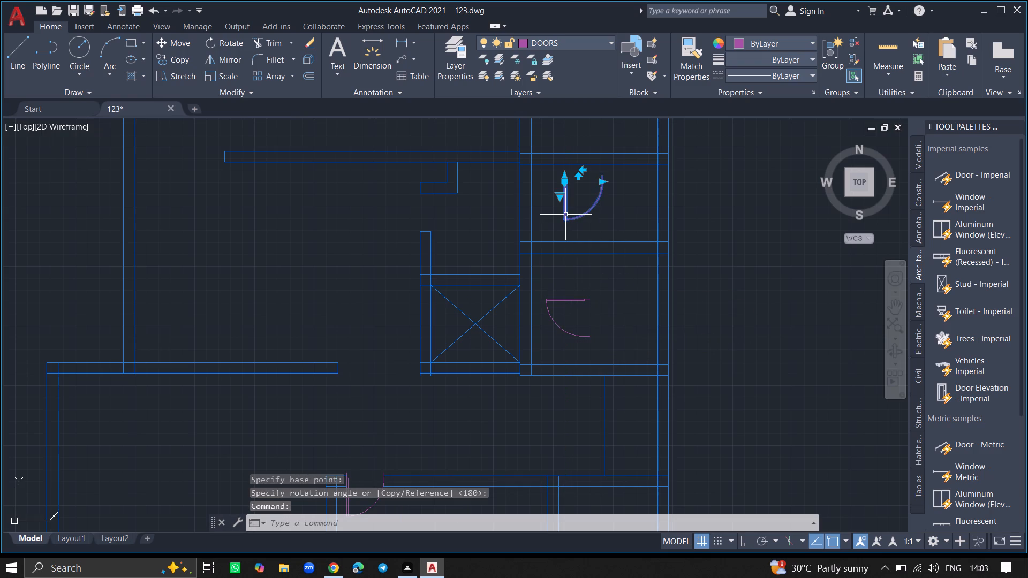
{"action": "type", "text": "ROTATE"}
{"action": "key", "text": "Return"}
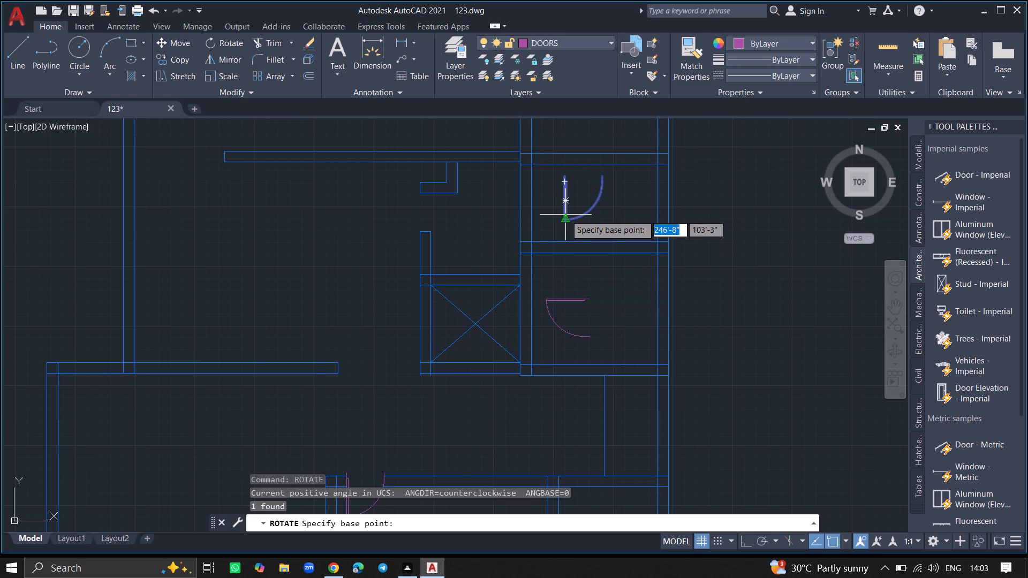
{"action": "left_click", "coordinate": [565, 215]}
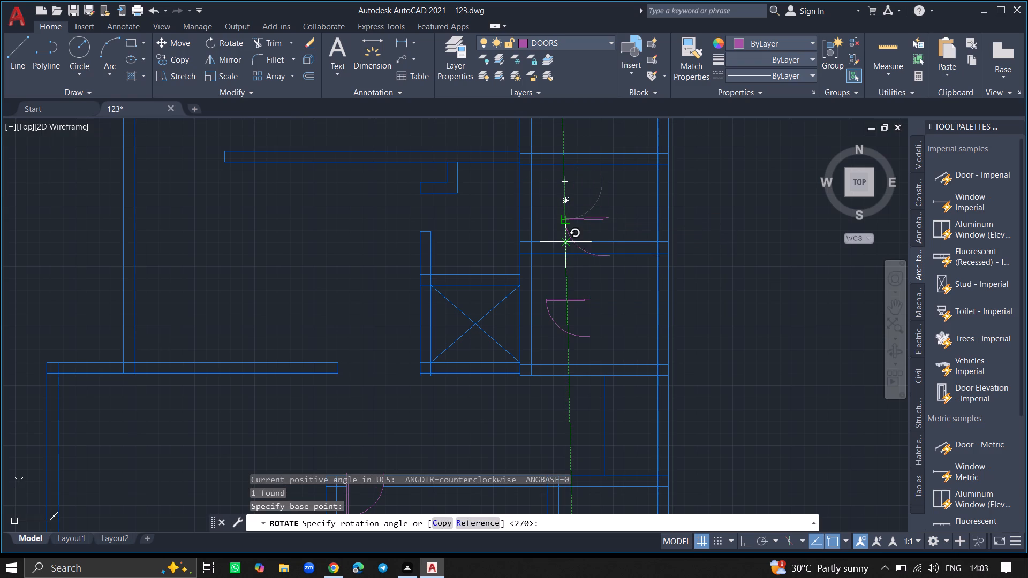
{"action": "left_click", "coordinate": [565, 240]}
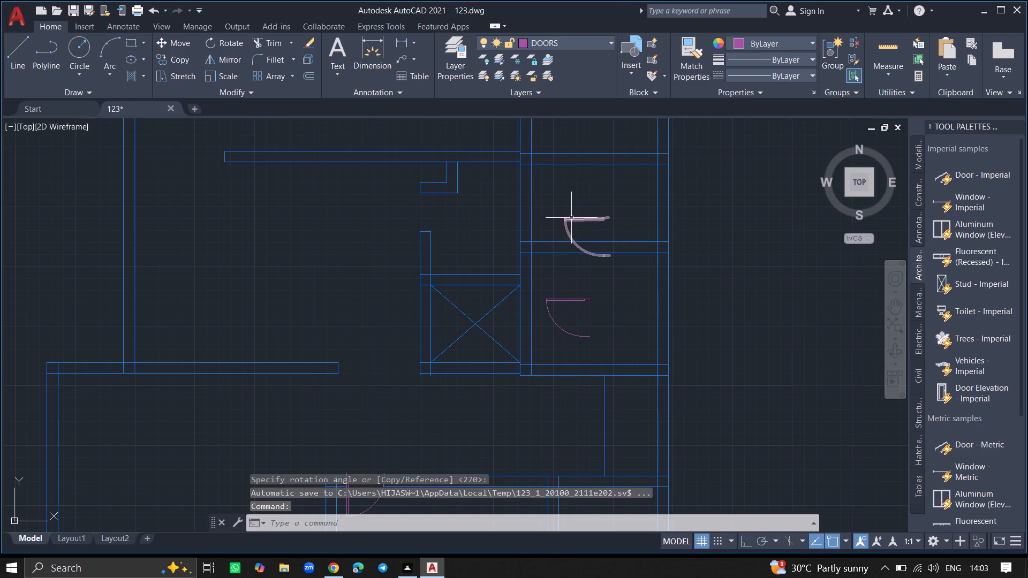
Move the small north room's door symbol into the east exterior wall, just below that room's north wall.
{"action": "left_click", "coordinate": [571, 218]}
{"action": "type", "text": "MMO"}
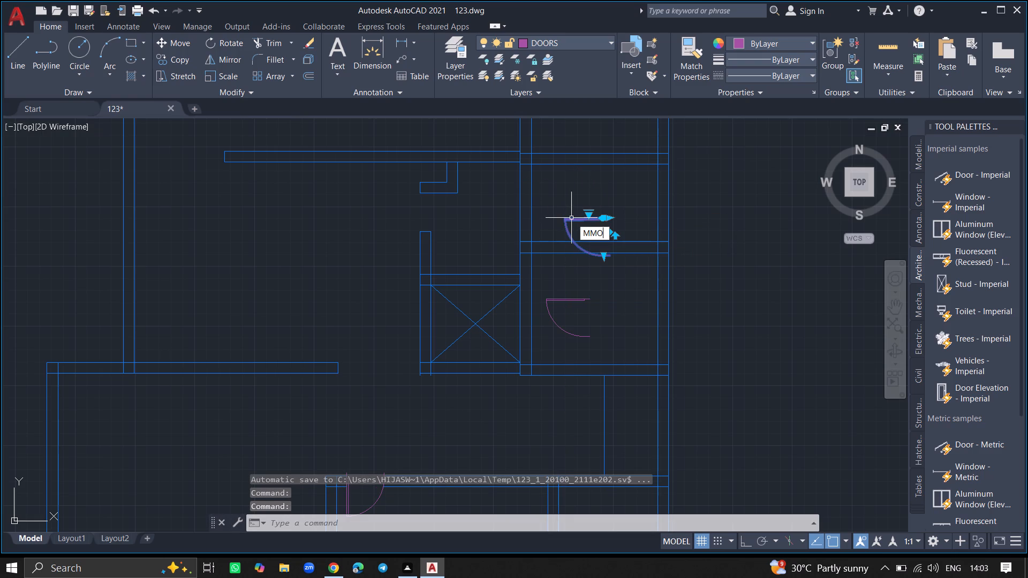
{"action": "key", "text": "BackSpace"}
{"action": "key", "text": "BackSpace"}
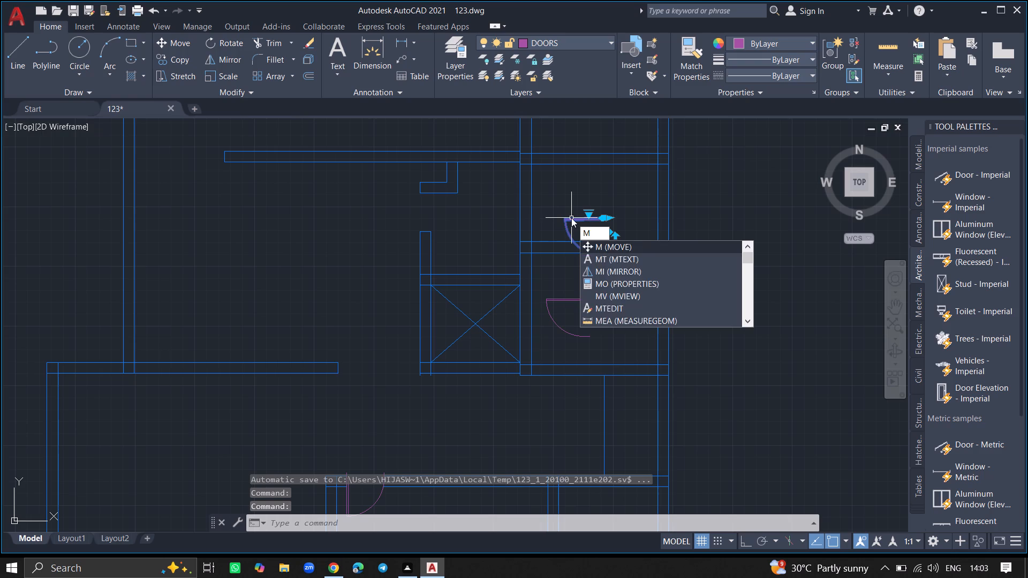
{"action": "type", "text": "OVE"}
{"action": "key", "text": "Return"}
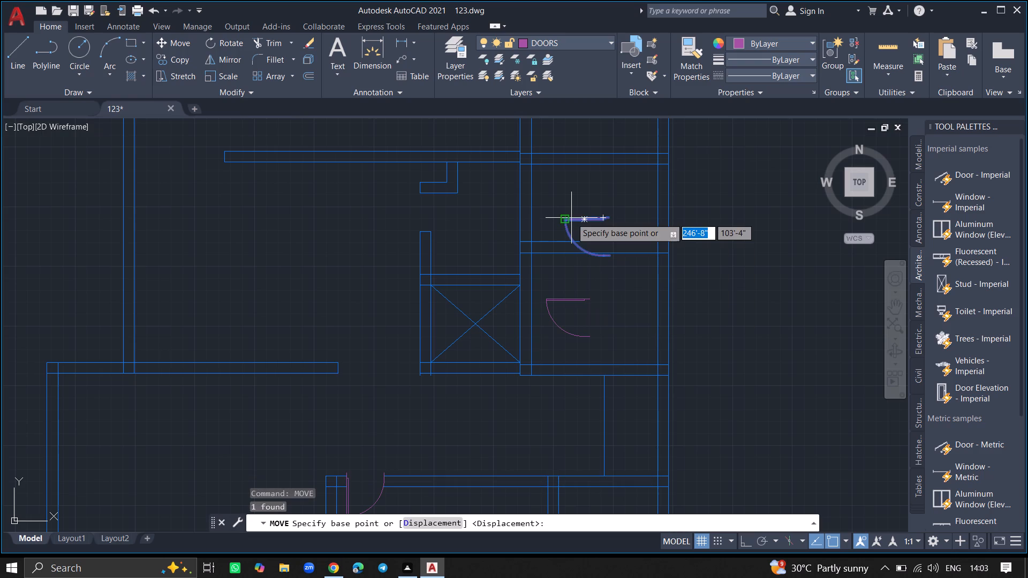
{"action": "left_click", "coordinate": [571, 218]}
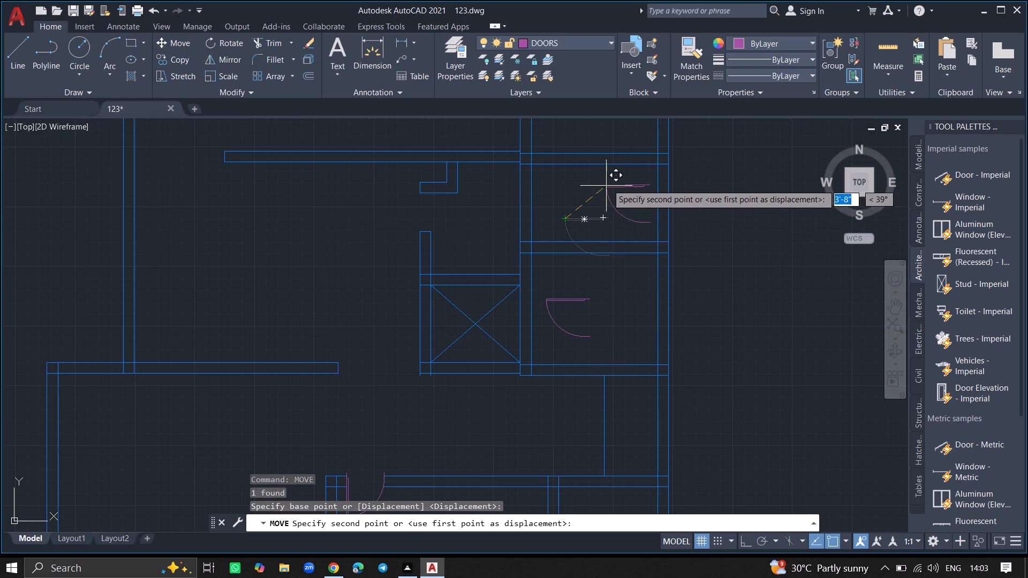
{"action": "scroll", "coordinate": [631, 171], "scroll_direction": "up", "scroll_amount": 3, "text": "ctrl"}
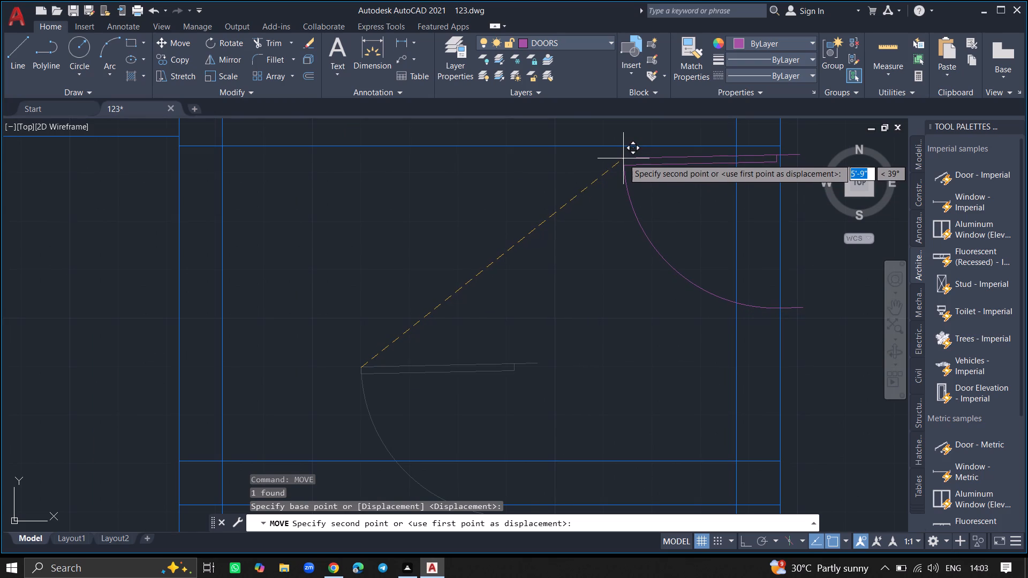
{"action": "left_click", "coordinate": [623, 158]}
Move the door symbol of the room east of the X-marked shaft across to the east exterior wall.
{"action": "scroll", "coordinate": [623, 236], "scroll_direction": "down", "scroll_amount": 4, "text": "ctrl"}
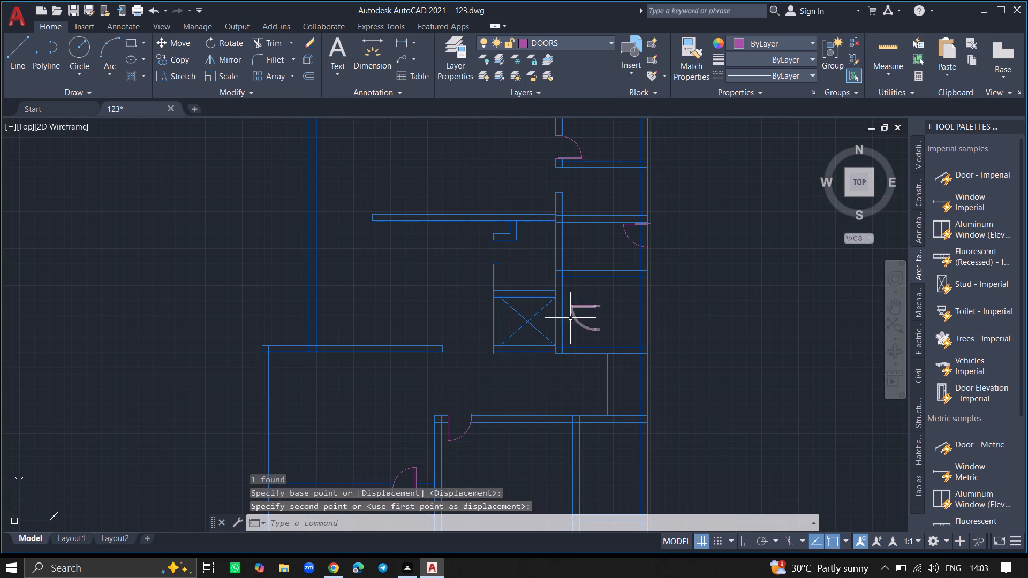
{"action": "left_click", "coordinate": [576, 314]}
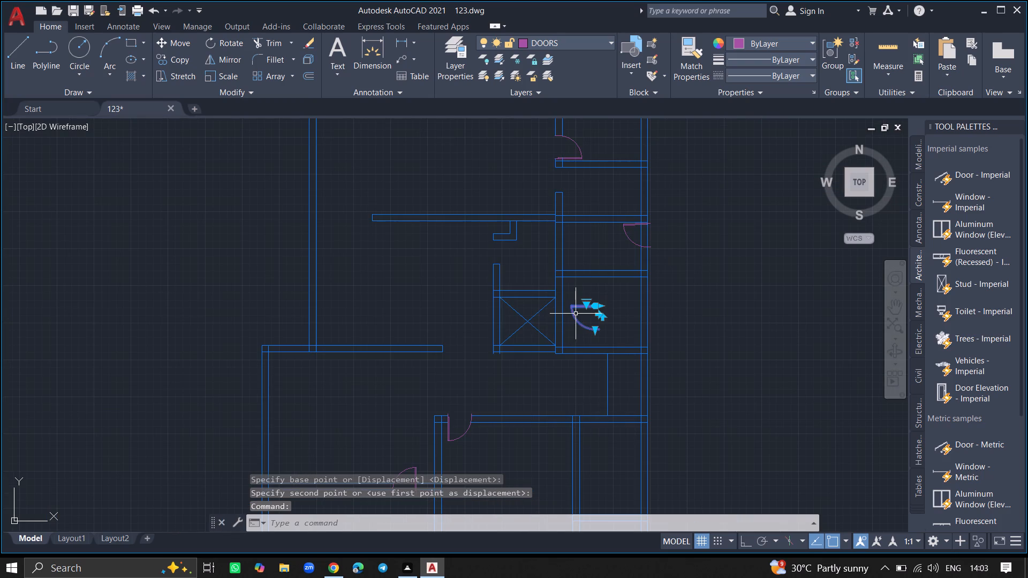
{"action": "type", "text": "MOVE"}
{"action": "key", "text": "Return"}
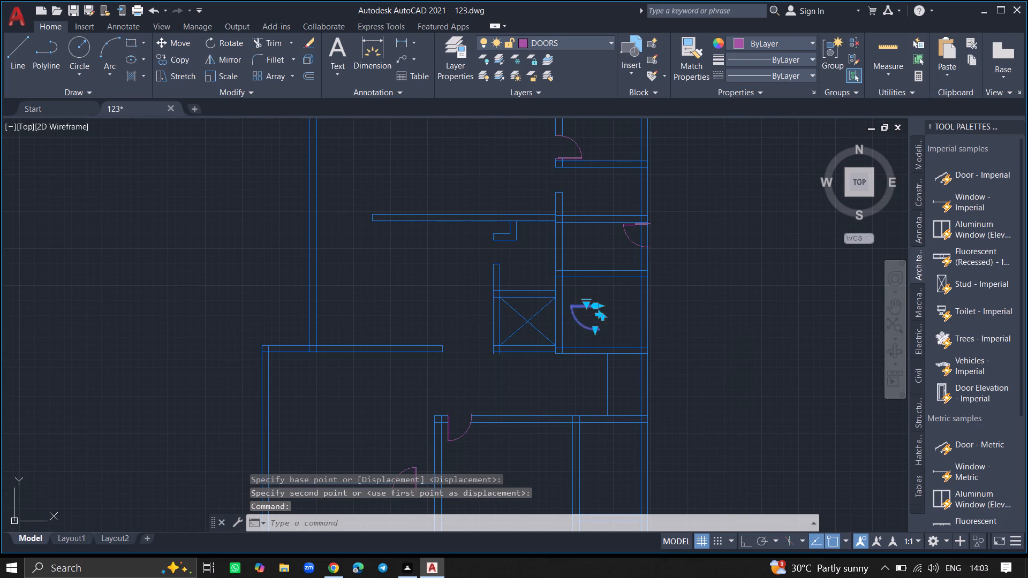
{"action": "left_click", "coordinate": [576, 314]}
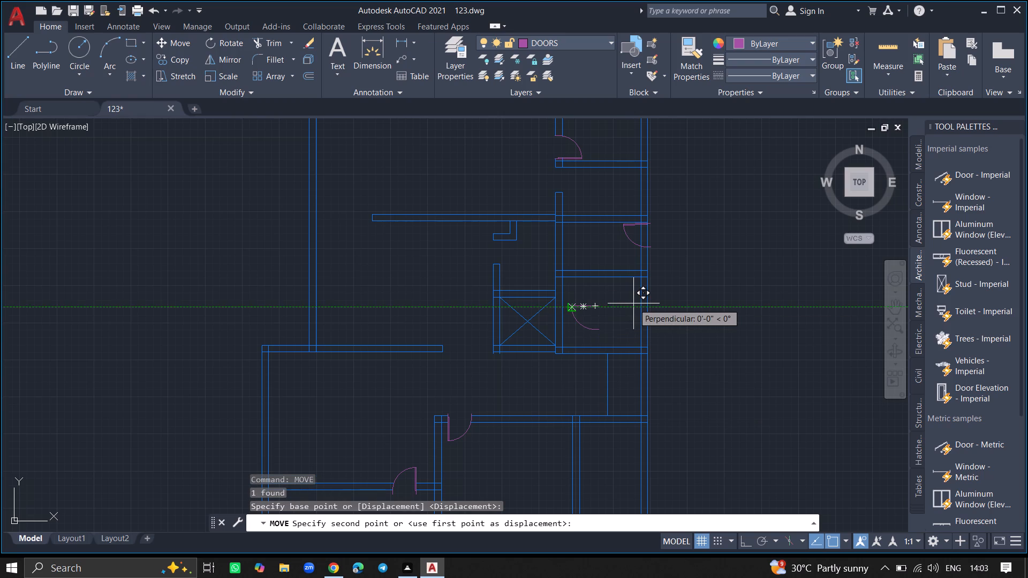
{"action": "scroll", "coordinate": [633, 303], "scroll_direction": "up", "scroll_amount": 6, "text": "ctrl"}
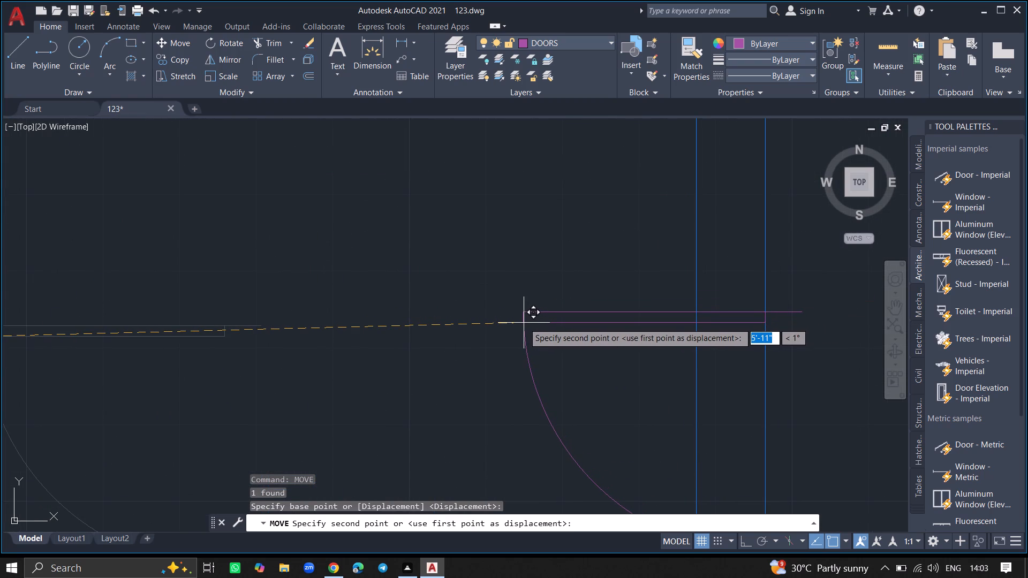
{"action": "left_click", "coordinate": [523, 323]}
Move that door symbol north along the east exterior wall, just below the room's north wall.
{"action": "scroll", "coordinate": [501, 231], "scroll_direction": "down", "scroll_amount": 2, "text": "ctrl"}
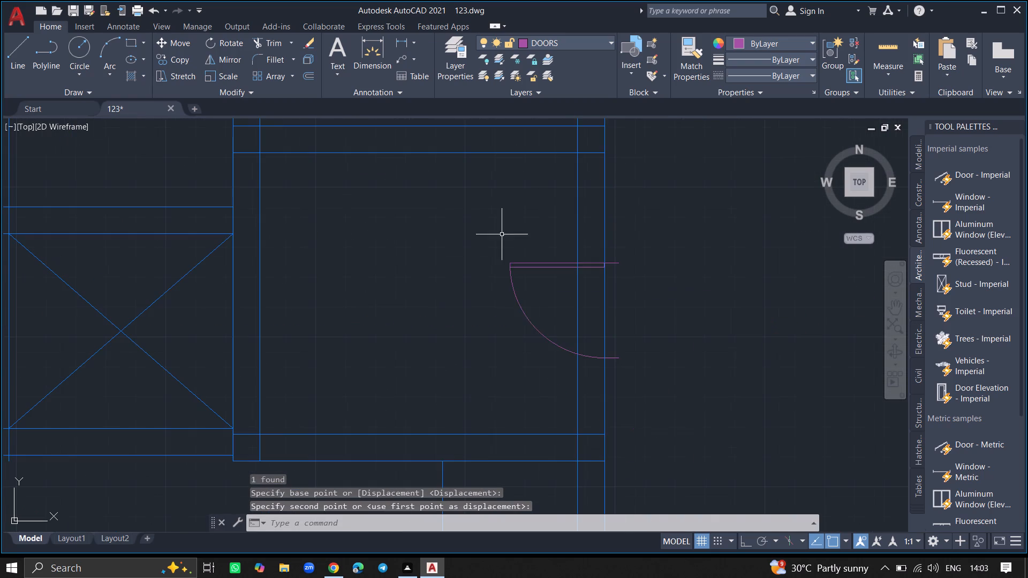
{"action": "left_click", "coordinate": [516, 266]}
{"action": "type", "text": "MOVE"}
{"action": "key", "text": "Return"}
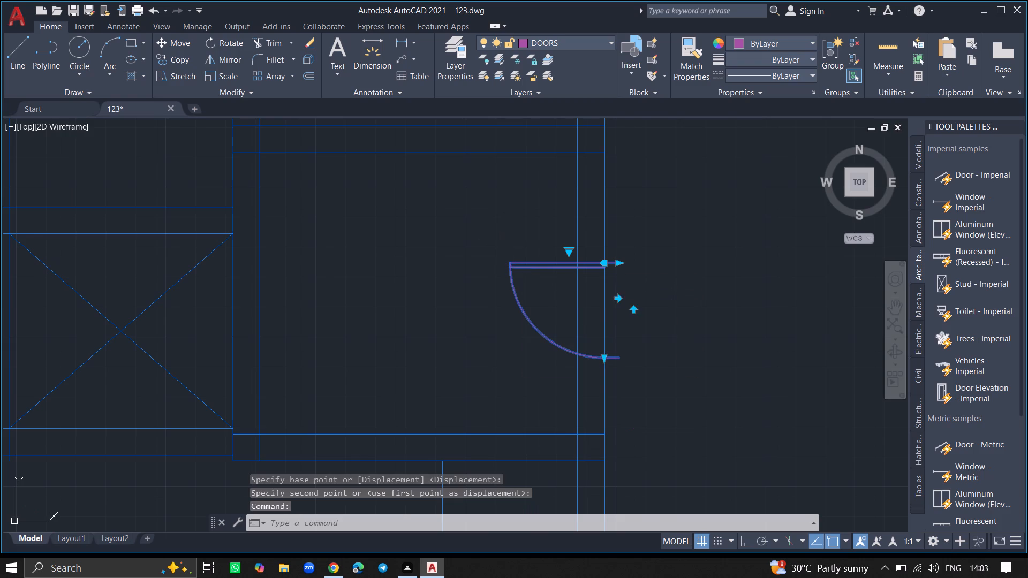
{"action": "left_click", "coordinate": [516, 266]}
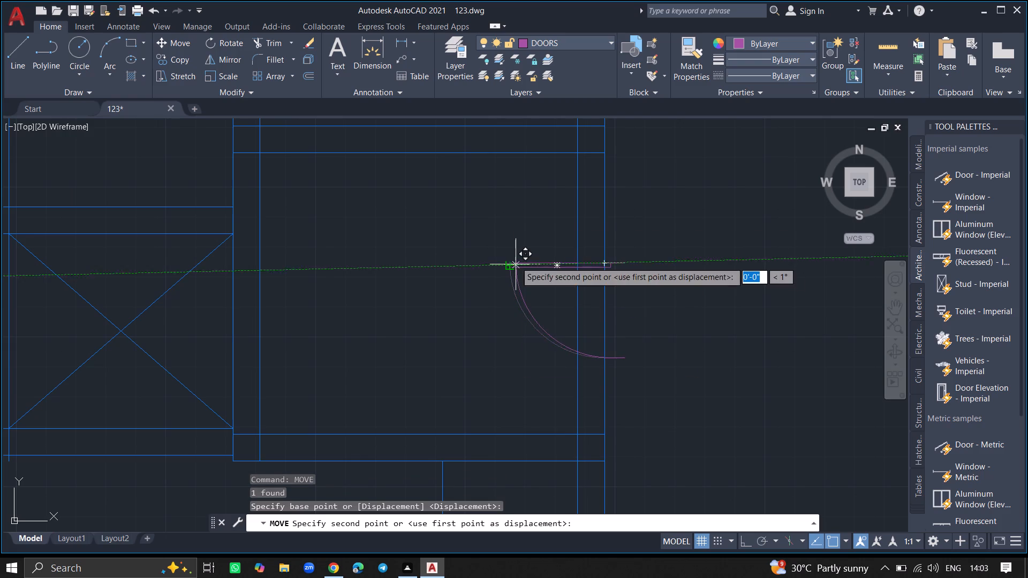
{"action": "left_click", "coordinate": [506, 164]}
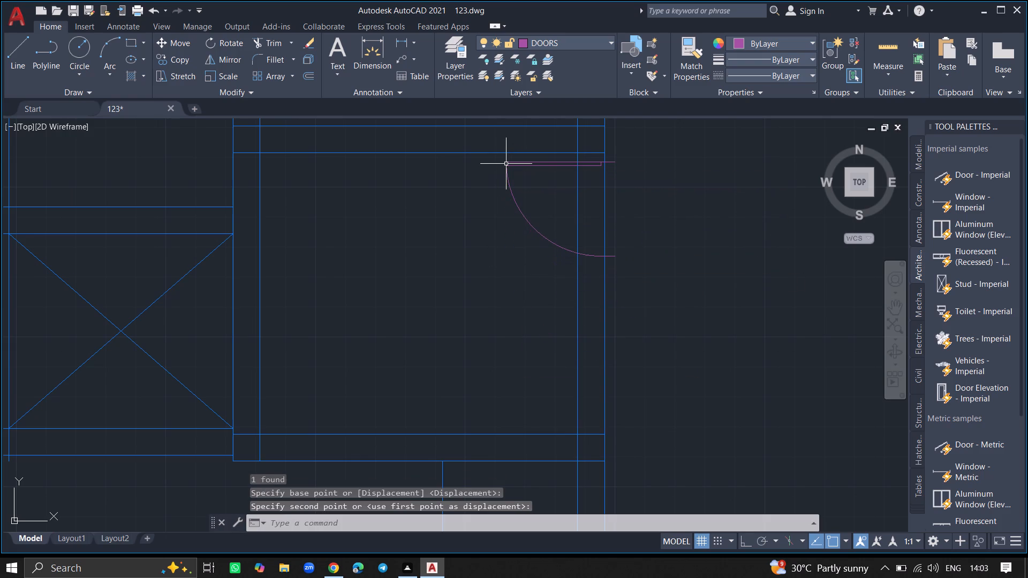
Trim both east exterior wall lines within this door, including the short piece inside the door leaf, to form its opening.
{"action": "type", "text": "TRIM"}
{"action": "key", "text": "Return"}
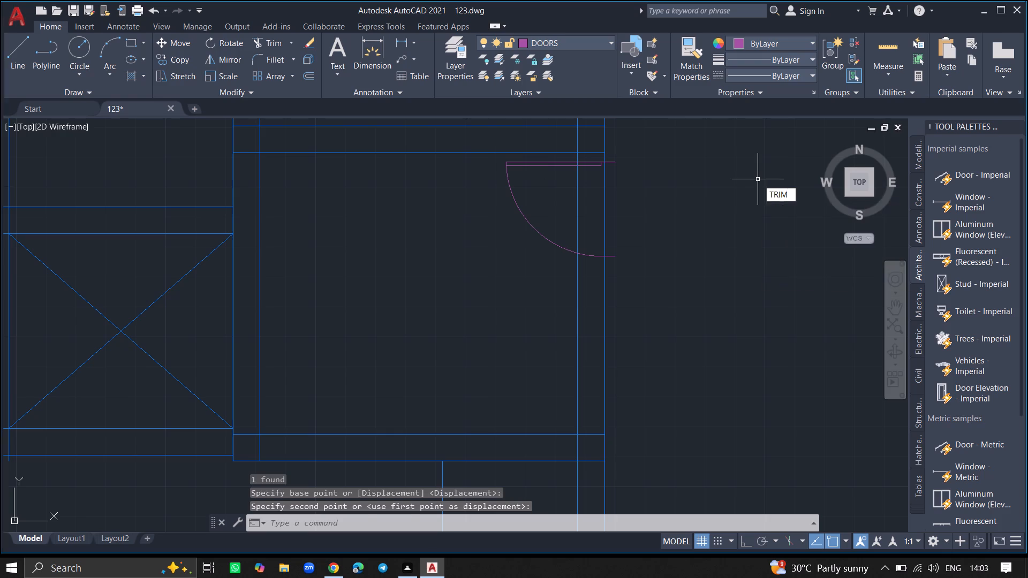
{"action": "left_click", "coordinate": [604, 197]}
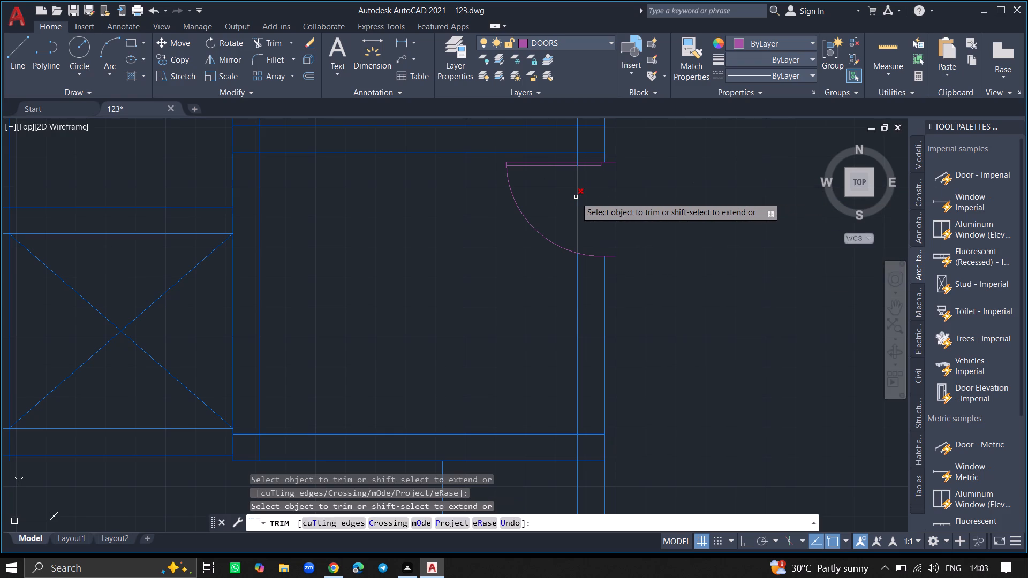
{"action": "left_click", "coordinate": [576, 197]}
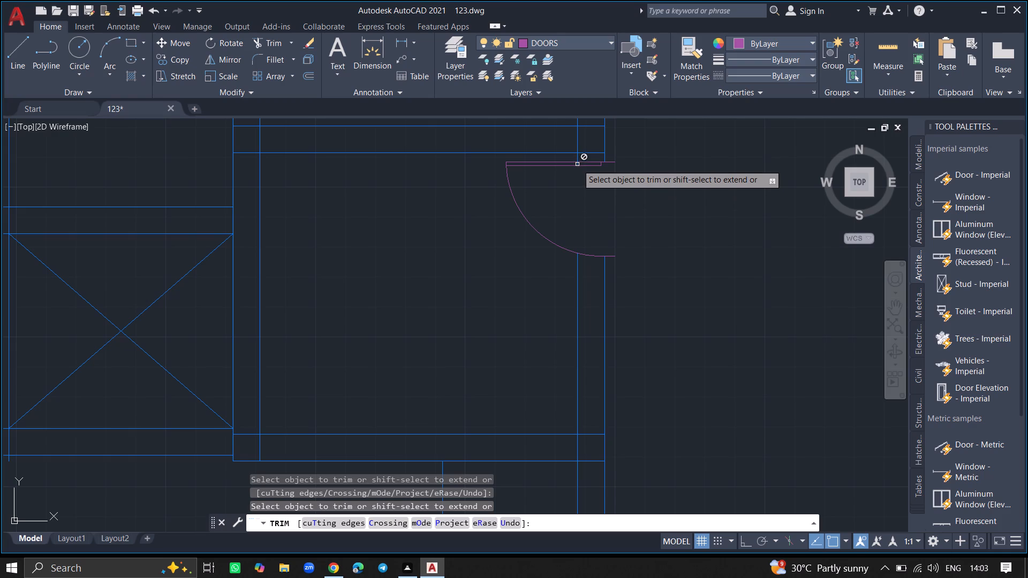
{"action": "scroll", "coordinate": [577, 163], "scroll_direction": "up", "scroll_amount": 4, "text": "ctrl"}
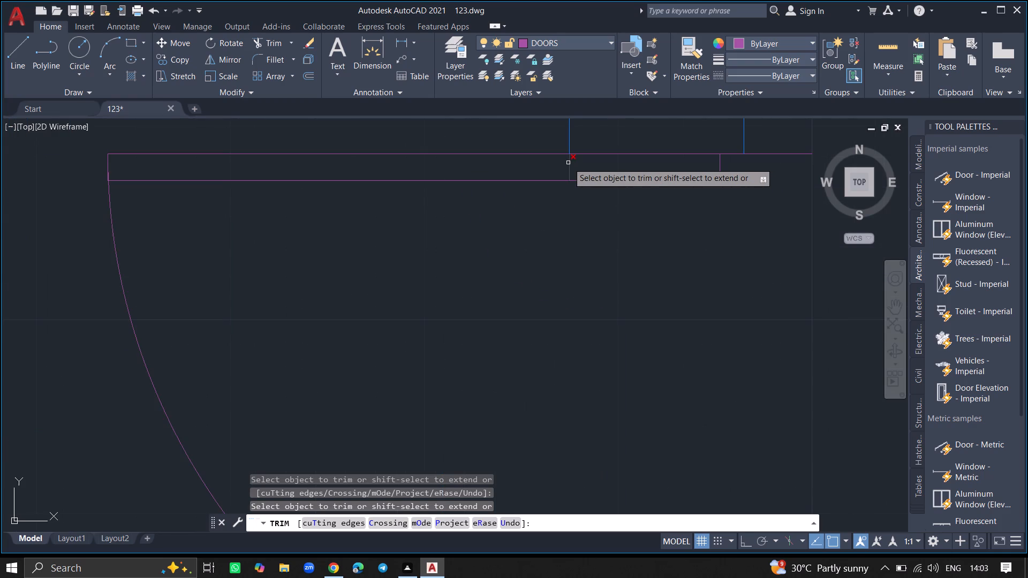
{"action": "left_click", "coordinate": [568, 163]}
{"action": "key", "text": "Return"}
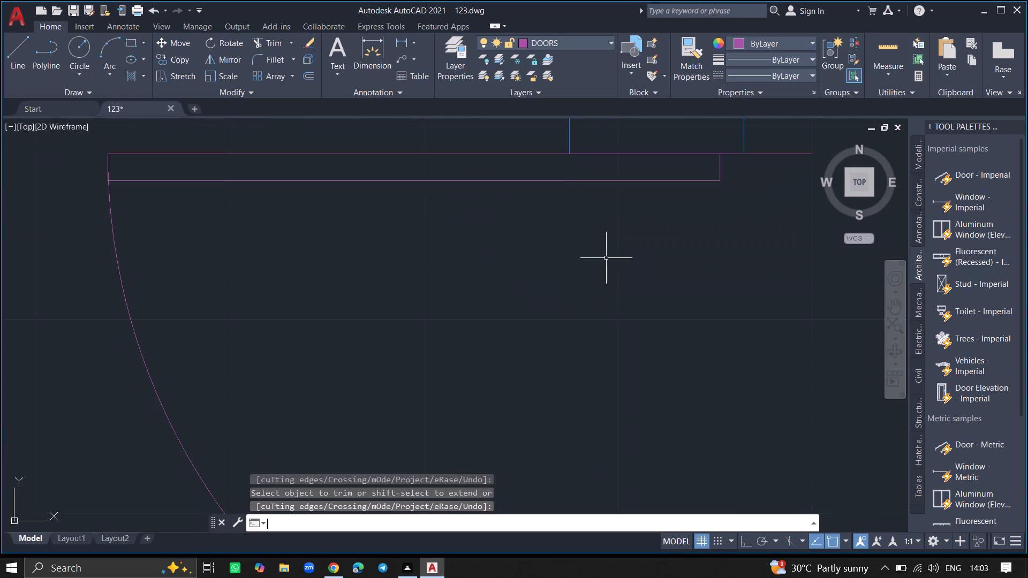
Trim both east exterior wall lines within the small north room's door, including the remnant inside its leaf, to form the opening.
{"action": "scroll", "coordinate": [606, 258], "scroll_direction": "down", "scroll_amount": 8, "text": "ctrl"}
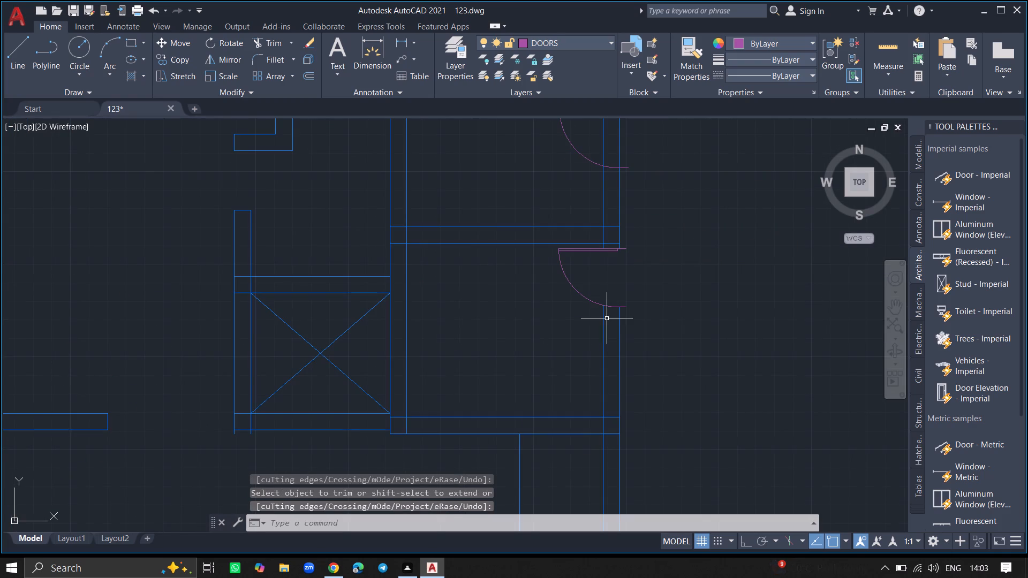
{"action": "scroll", "coordinate": [607, 318], "scroll_direction": "down", "scroll_amount": 5, "text": "ctrl"}
{"action": "scroll", "coordinate": [606, 279], "scroll_direction": "up", "scroll_amount": 3, "text": "ctrl"}
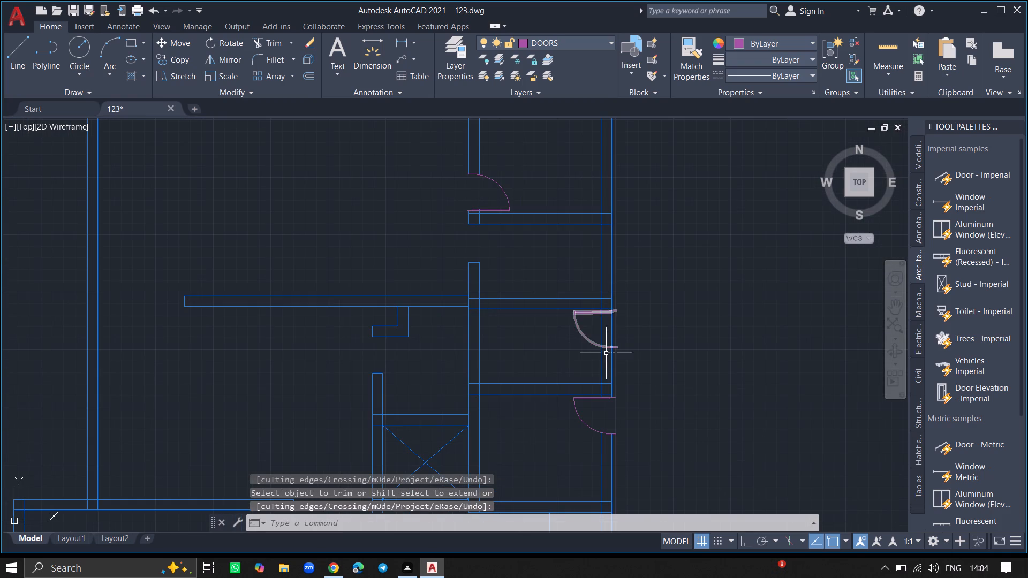
{"action": "scroll", "coordinate": [594, 359], "scroll_direction": "up", "scroll_amount": 3, "text": "ctrl"}
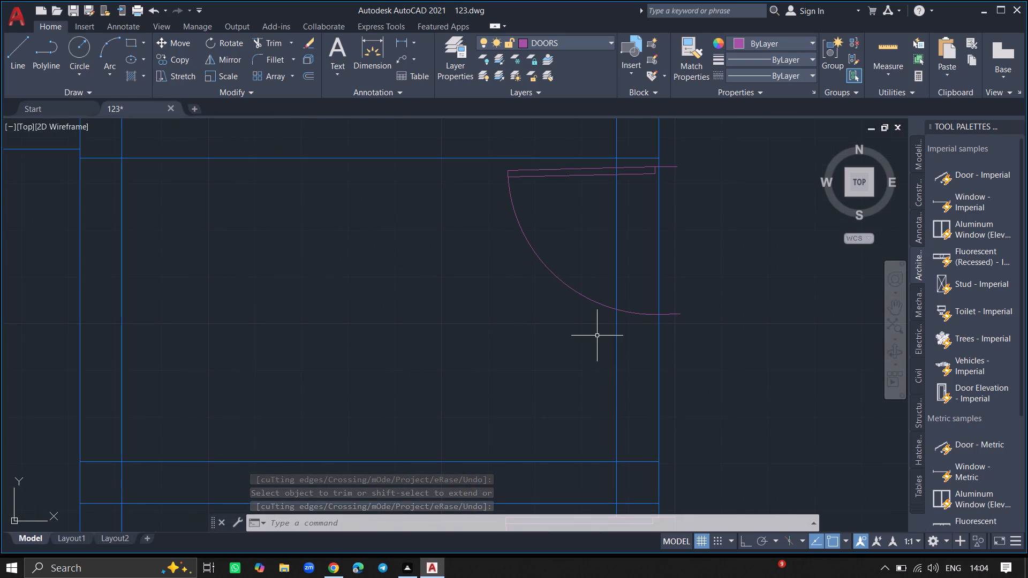
{"action": "type", "text": "TRIM"}
{"action": "key", "text": "Return"}
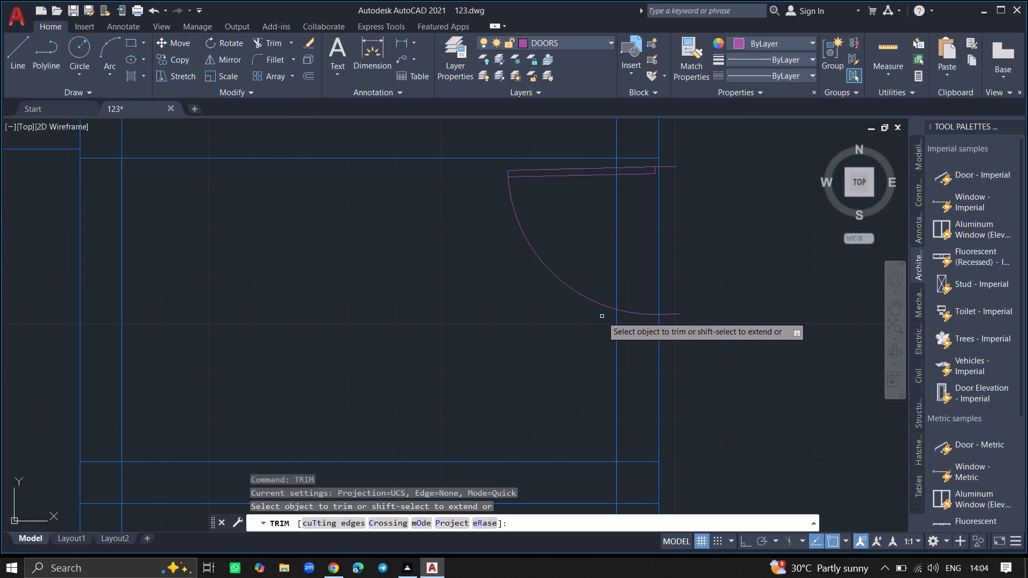
{"action": "left_click", "coordinate": [616, 293]}
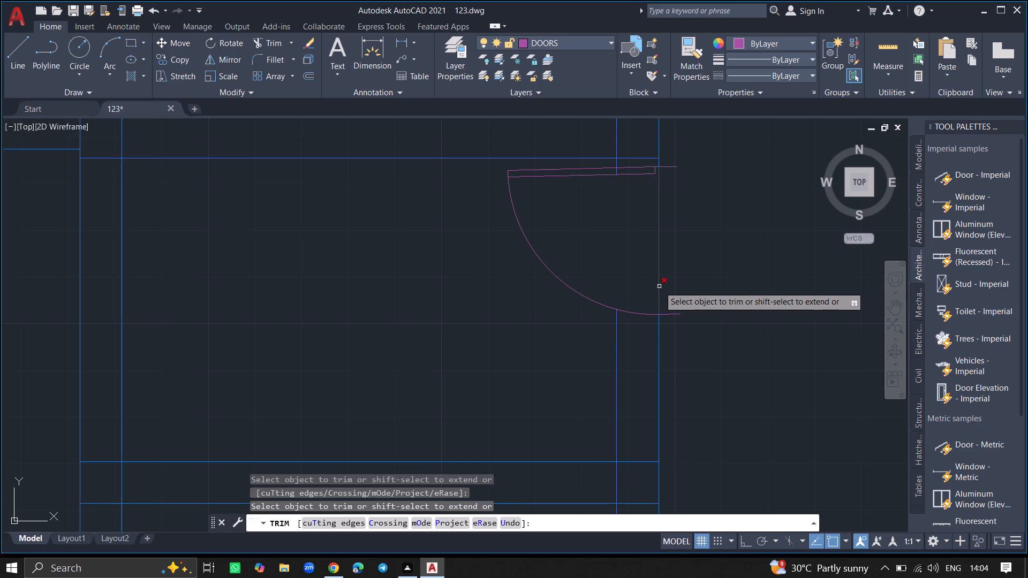
{"action": "left_click", "coordinate": [659, 286]}
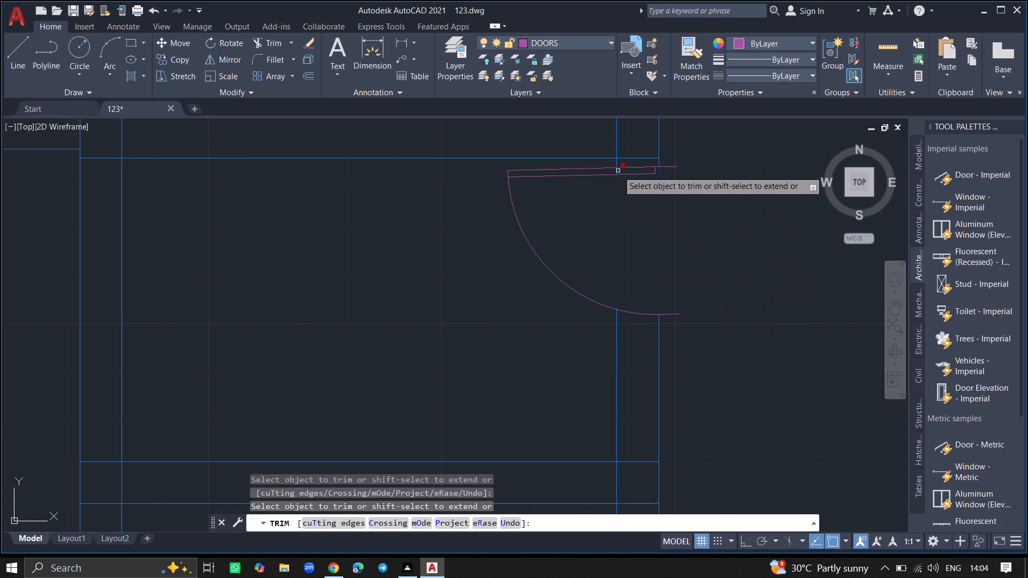
{"action": "left_click", "coordinate": [616, 170]}
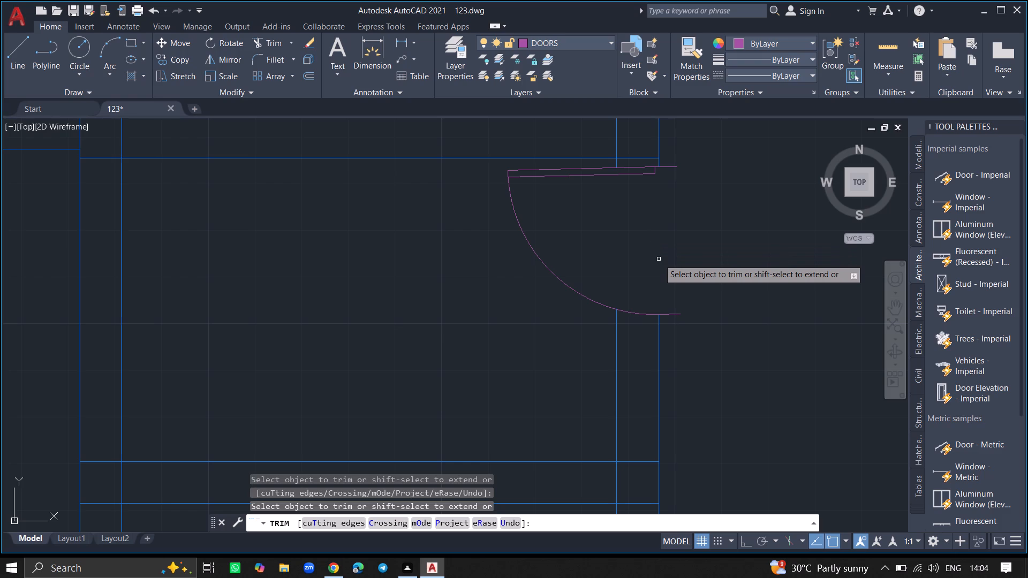
Copy the door symbol in the wall between the two southwest rooms into the small southeast room by the east exterior wall.
{"action": "key", "text": "Return"}
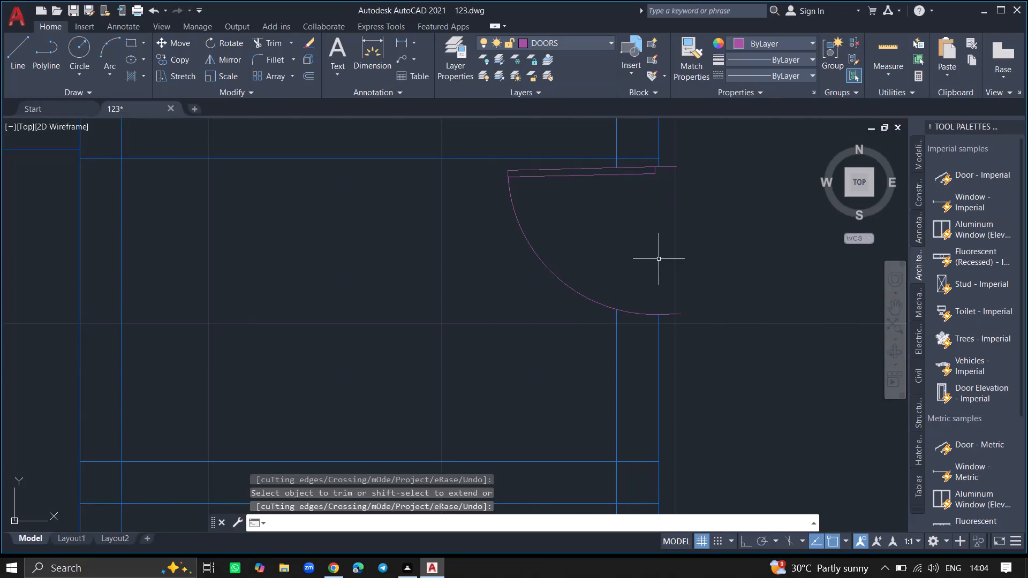
{"action": "scroll", "coordinate": [659, 259], "scroll_direction": "down", "scroll_amount": 5, "text": "ctrl"}
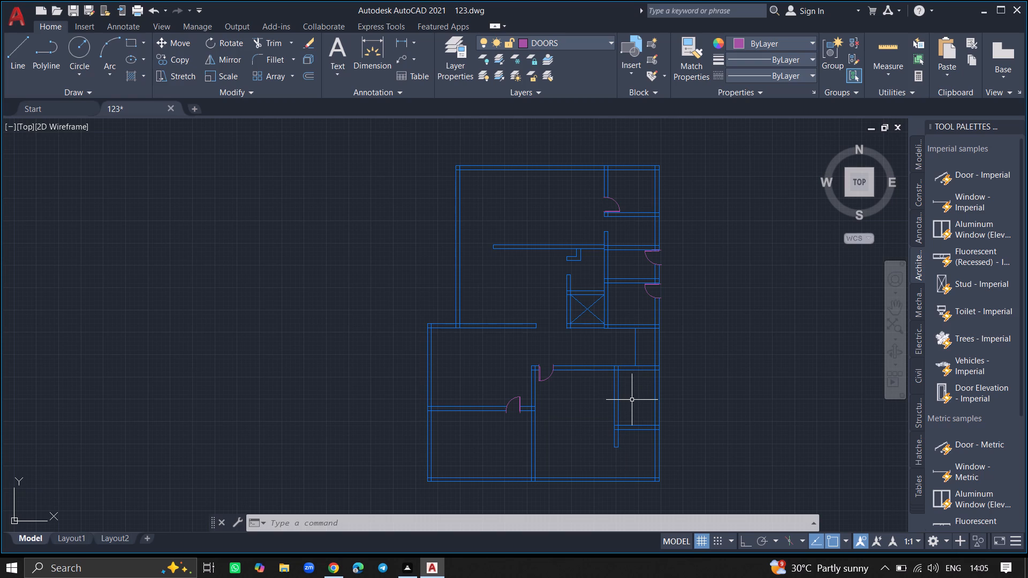
{"action": "left_click", "coordinate": [516, 399]}
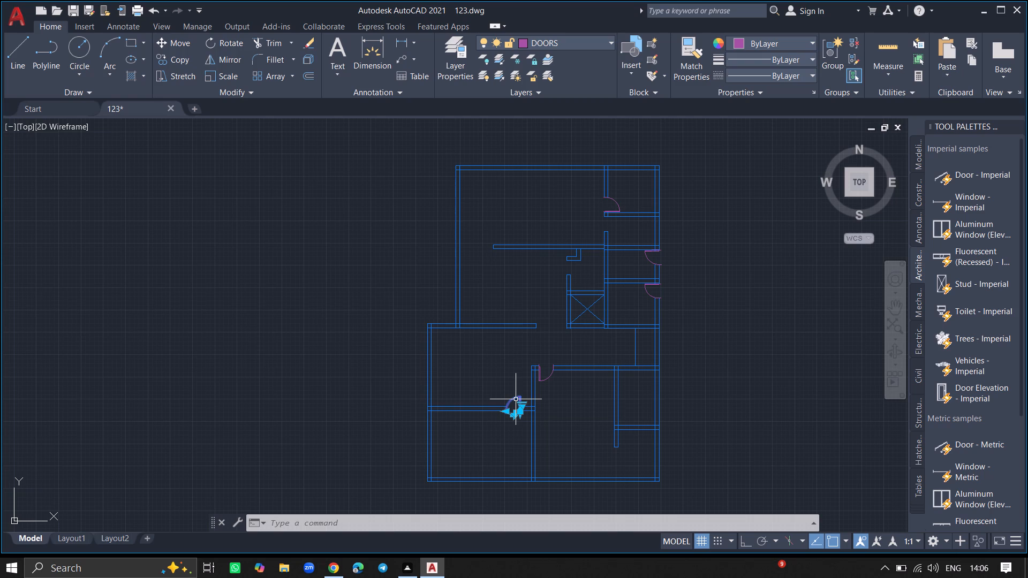
{"action": "type", "text": "COPY"}
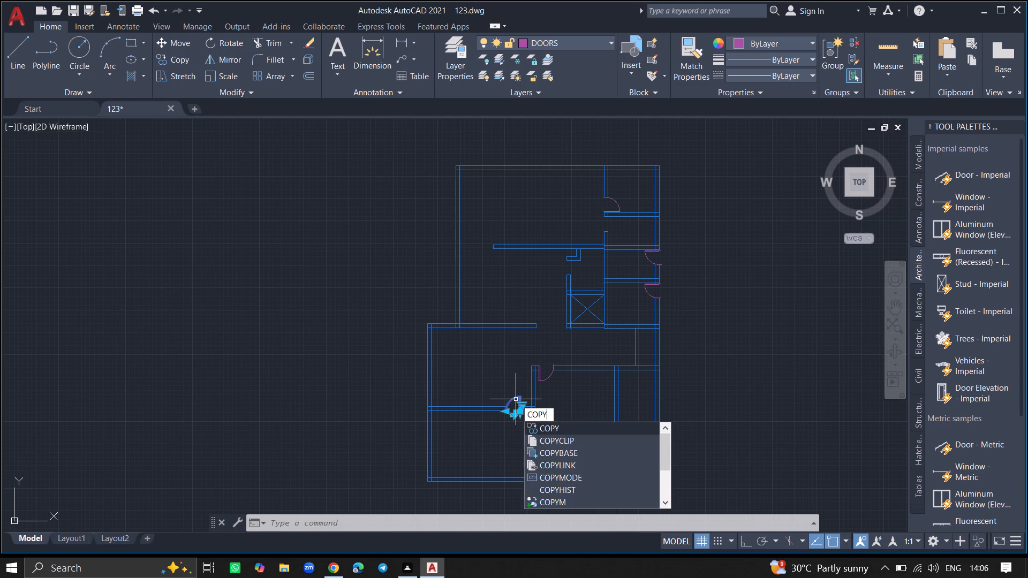
{"action": "key", "text": "Return"}
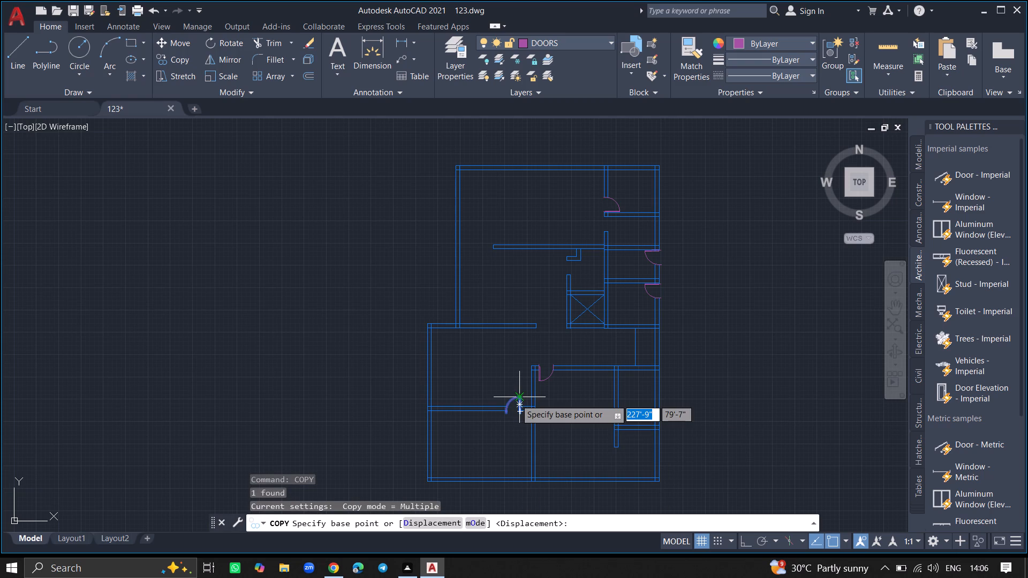
{"action": "left_click", "coordinate": [516, 399]}
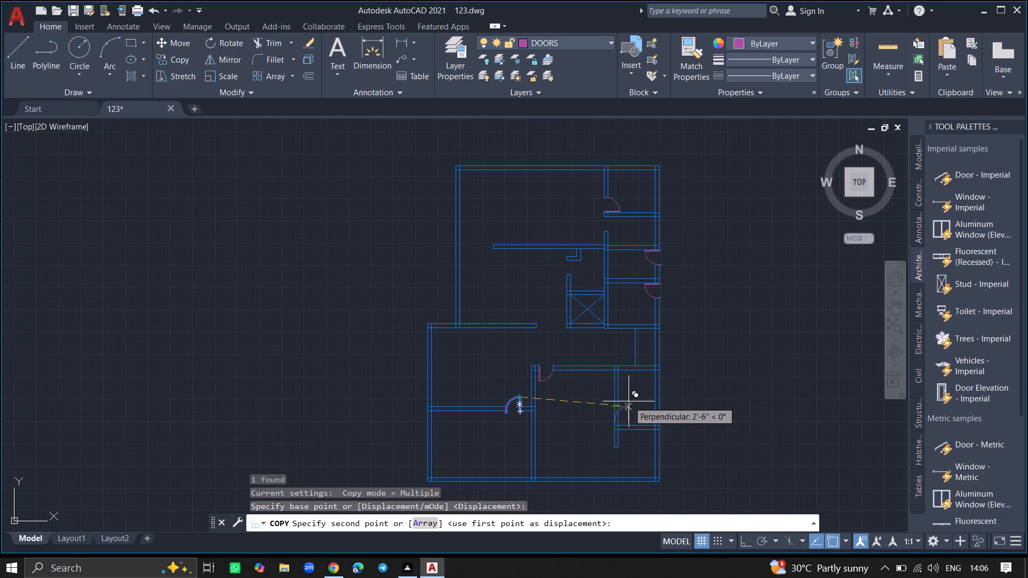
{"action": "scroll", "coordinate": [630, 387], "scroll_direction": "up", "scroll_amount": 6, "text": "ctrl"}
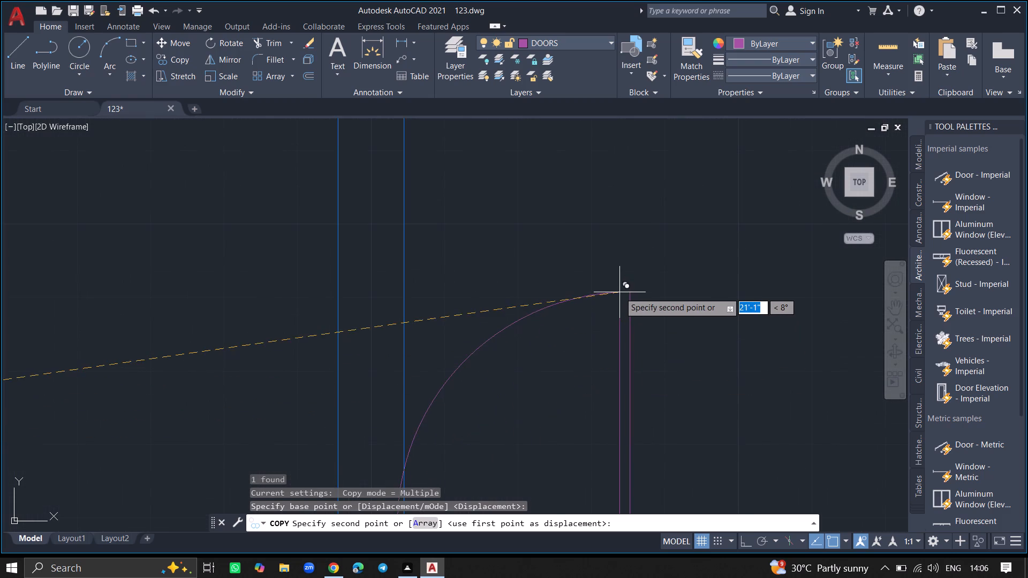
{"action": "scroll", "coordinate": [619, 292], "scroll_direction": "down", "scroll_amount": 2, "text": "ctrl"}
{"action": "left_click", "coordinate": [628, 256]}
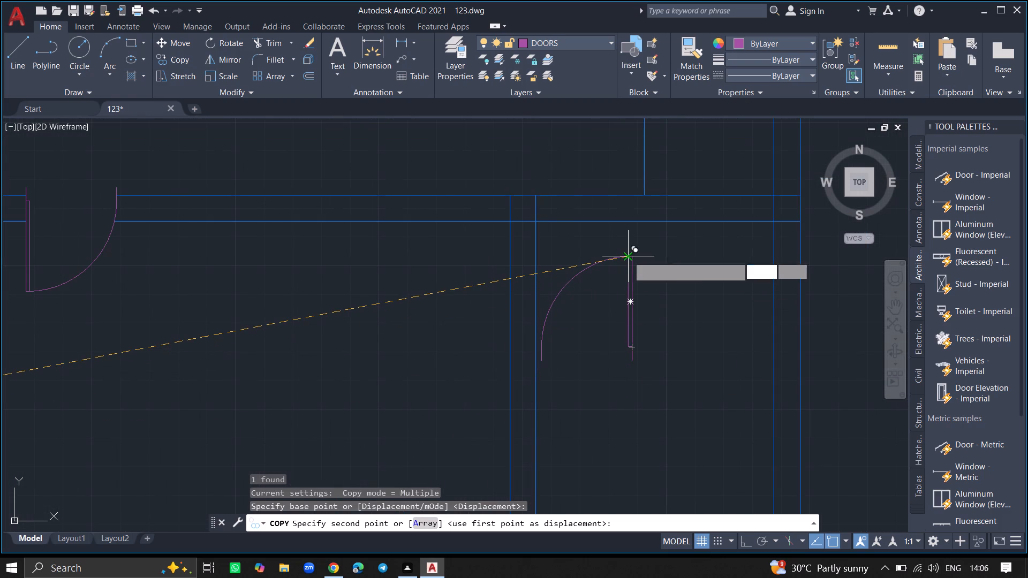
{"action": "key", "text": "Escape"}
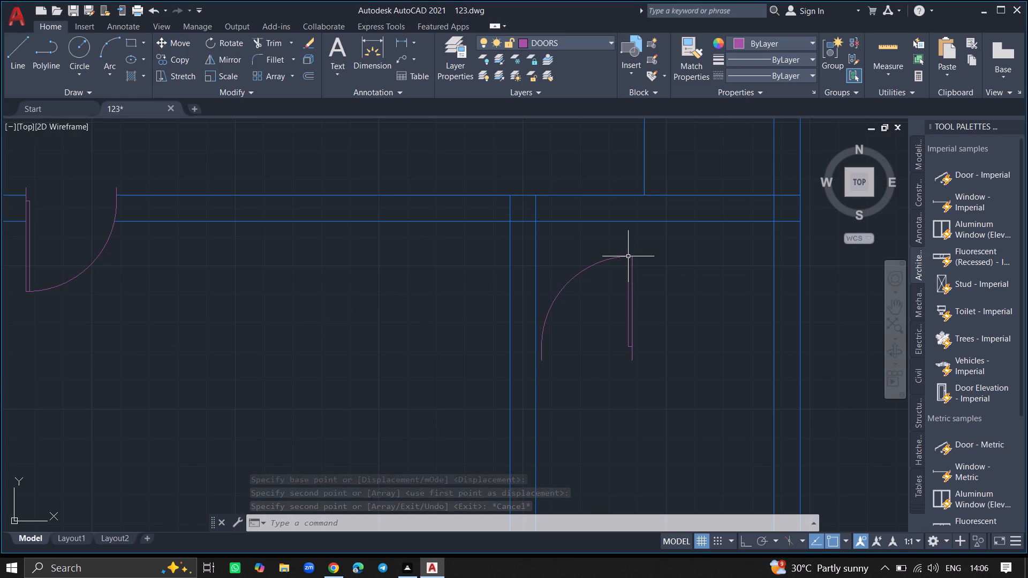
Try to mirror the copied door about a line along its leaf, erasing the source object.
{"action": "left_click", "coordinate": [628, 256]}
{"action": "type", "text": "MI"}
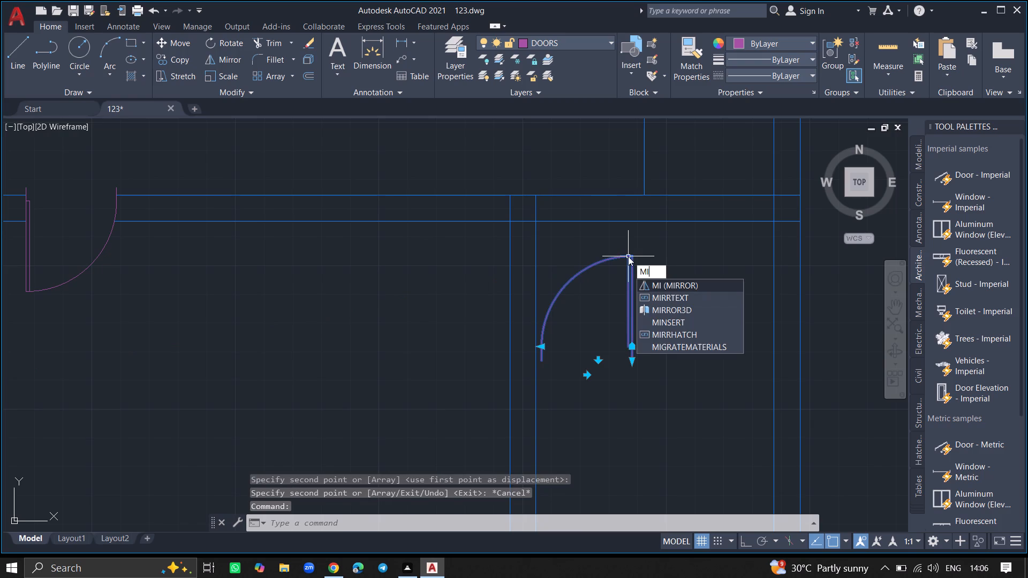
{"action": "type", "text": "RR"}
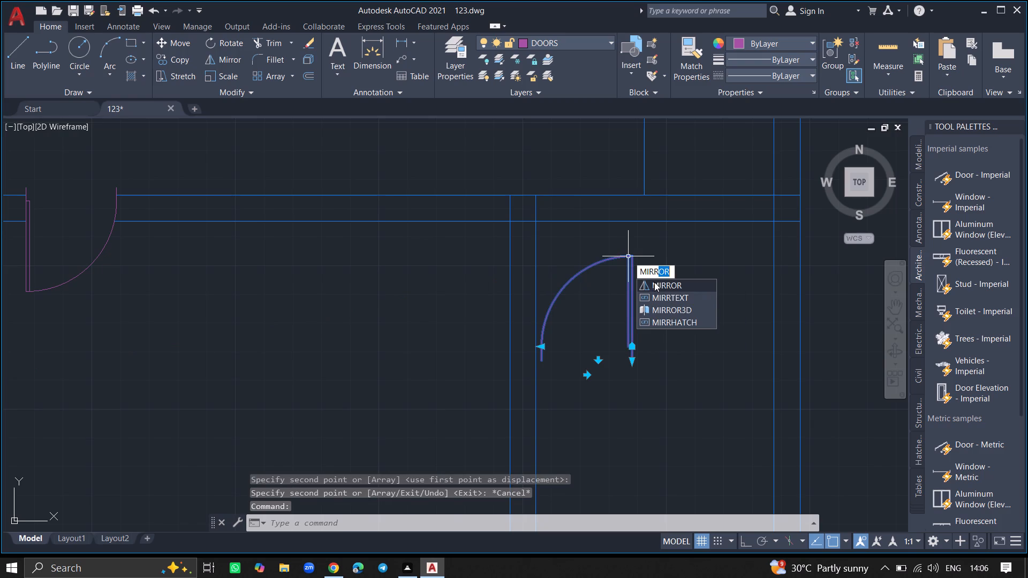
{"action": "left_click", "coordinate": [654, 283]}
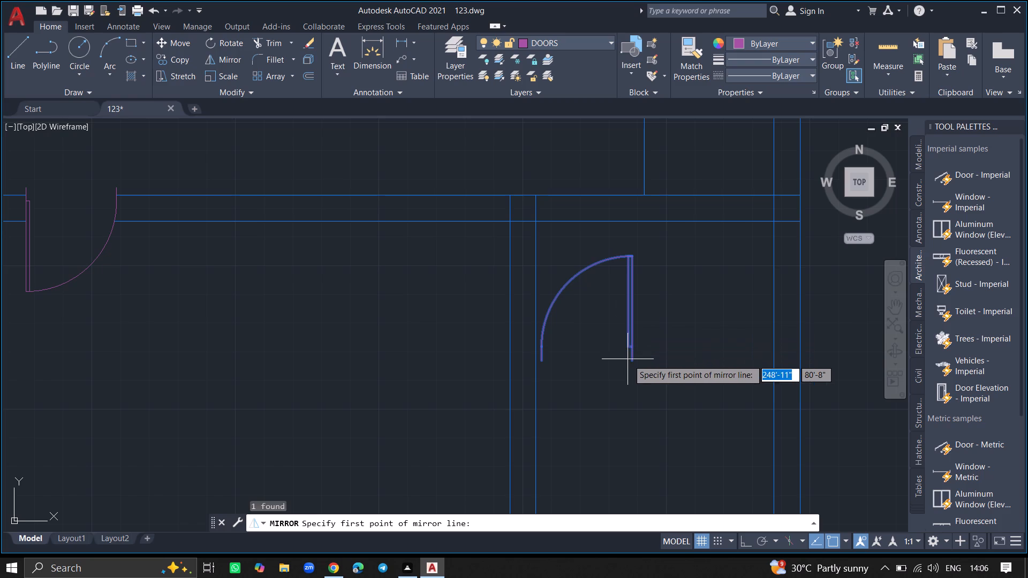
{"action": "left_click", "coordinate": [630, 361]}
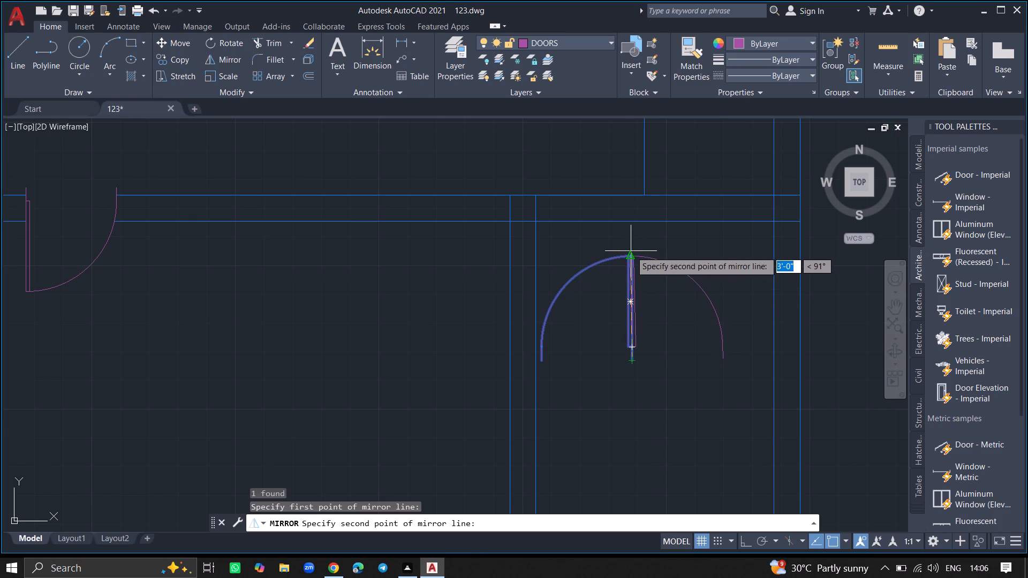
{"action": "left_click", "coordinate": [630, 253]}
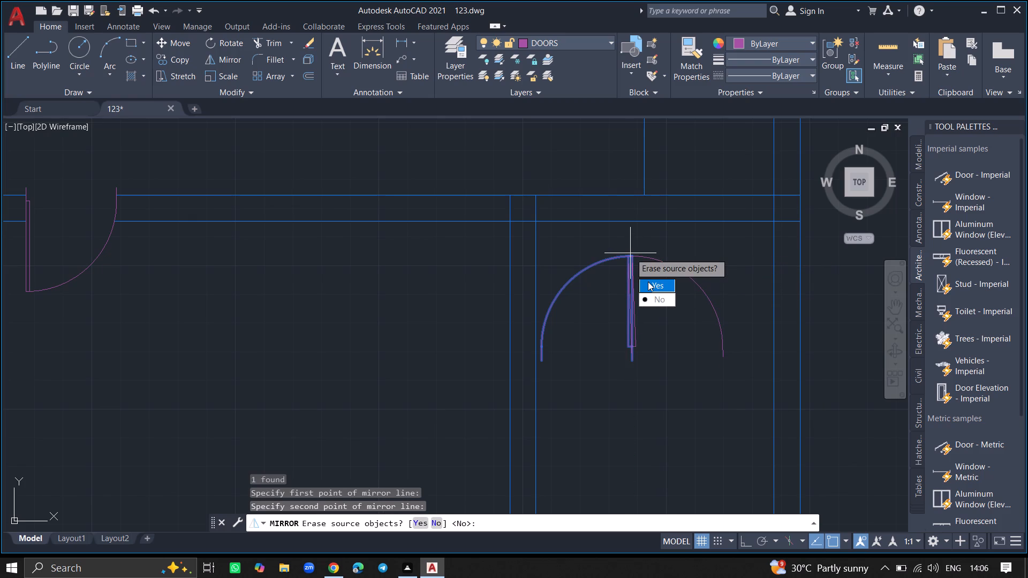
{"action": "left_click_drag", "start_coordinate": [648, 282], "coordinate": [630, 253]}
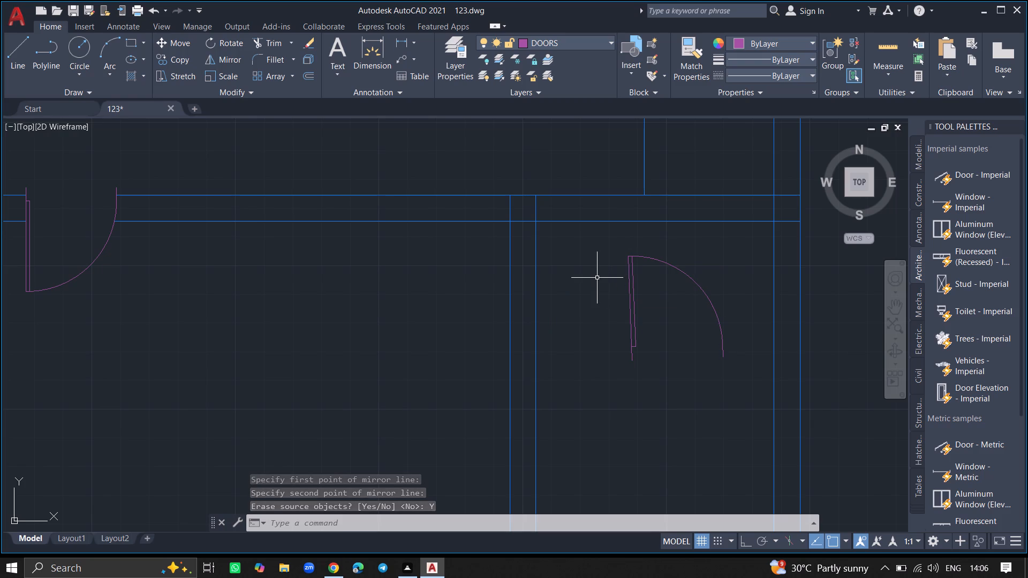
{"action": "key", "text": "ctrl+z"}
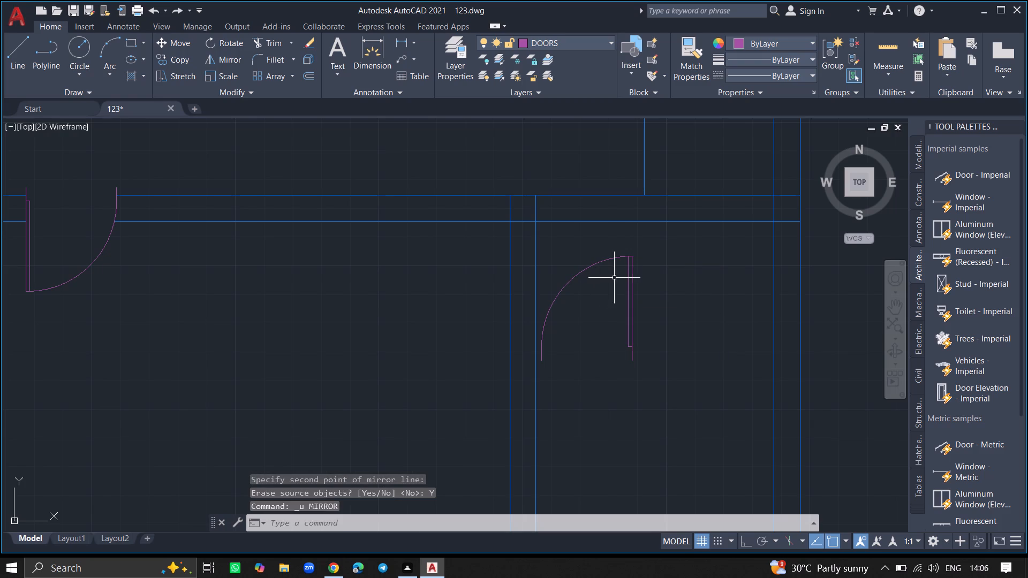
Mirror the copied door about the vertical line through the midpoints of its leaf's two ends, erasing the source object.
{"action": "left_click", "coordinate": [628, 277]}
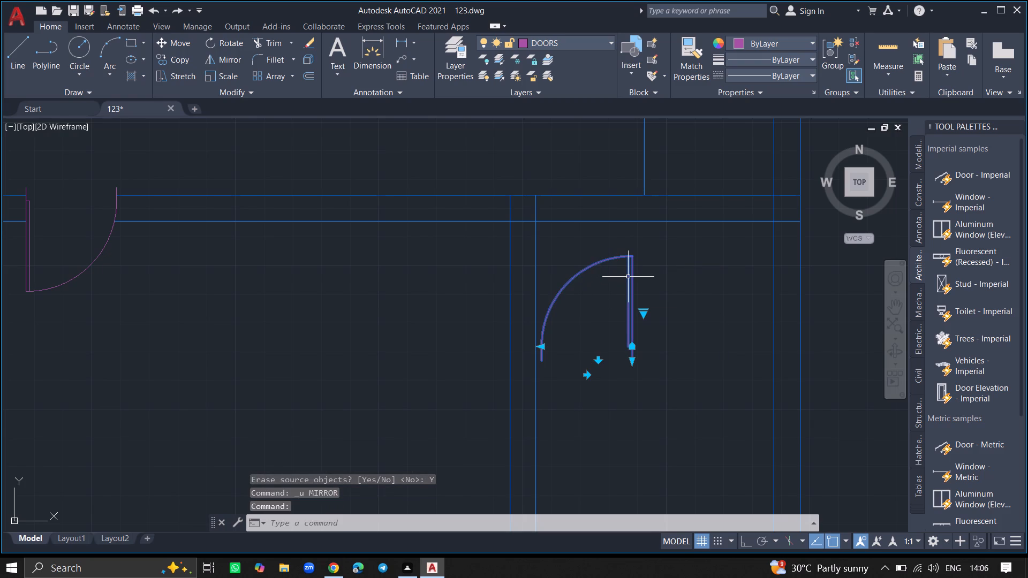
{"action": "type", "text": "MI"}
{"action": "type", "text": "RR"}
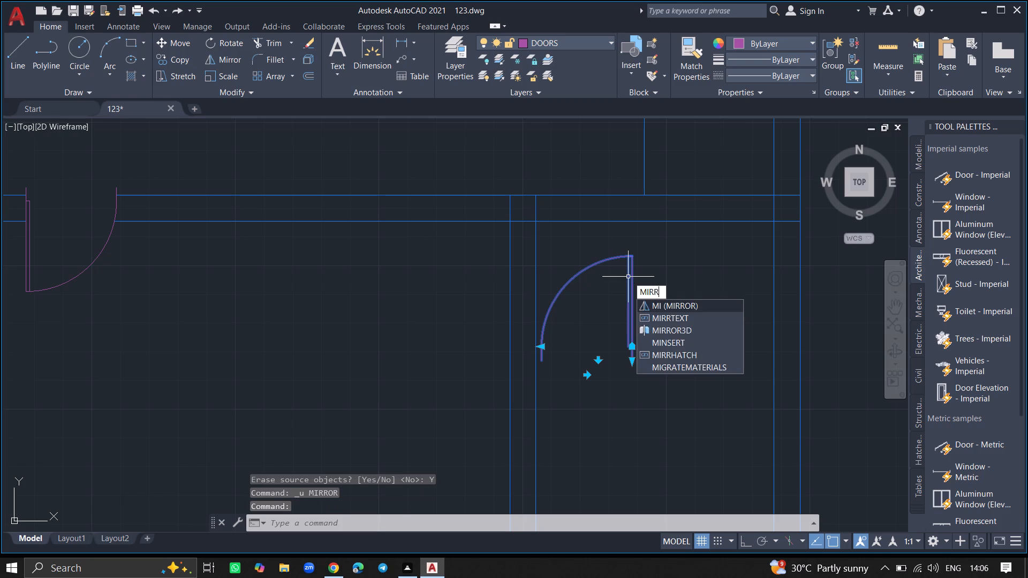
{"action": "left_click", "coordinate": [647, 301]}
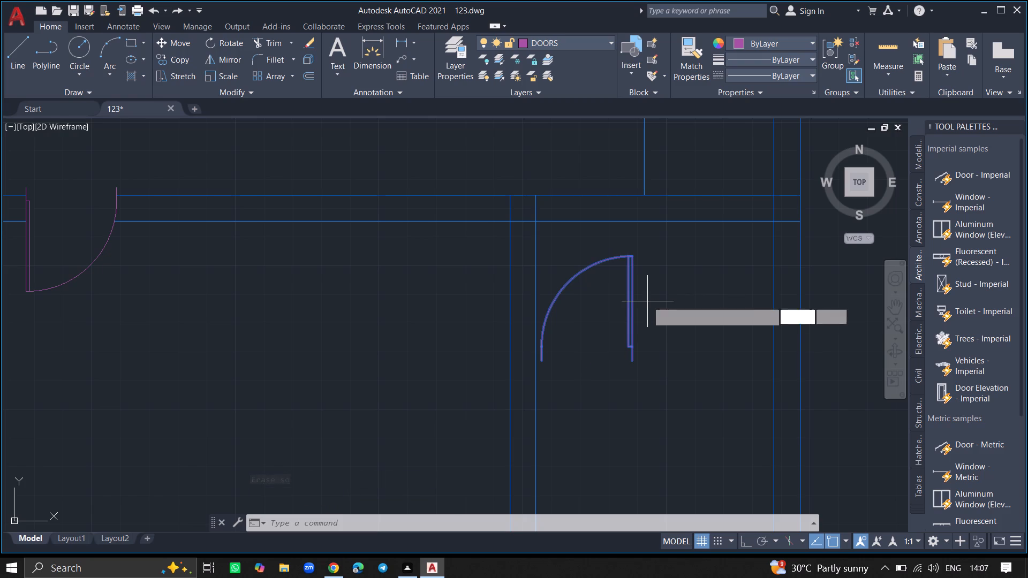
{"action": "left_click", "coordinate": [632, 254]}
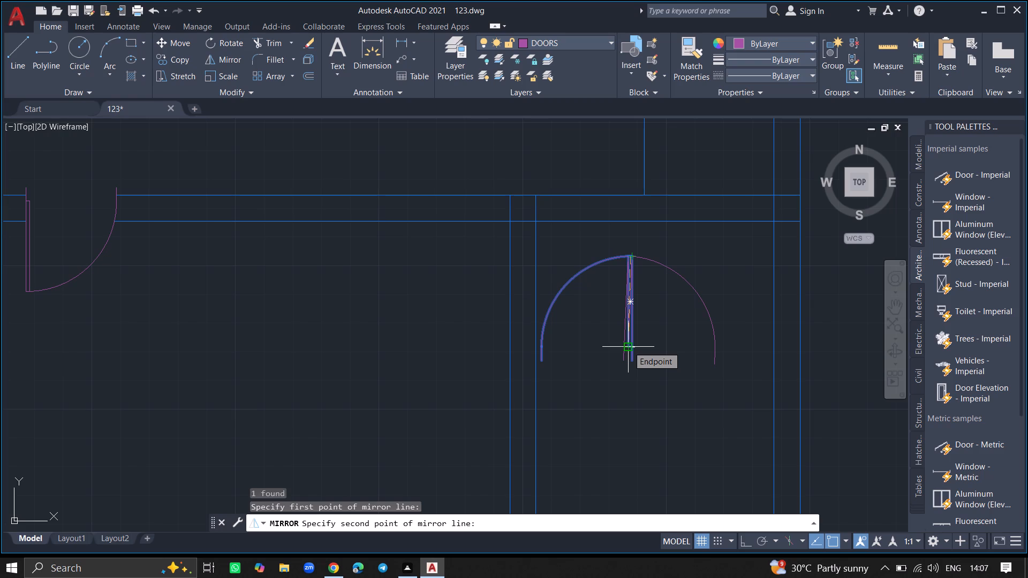
{"action": "scroll", "coordinate": [628, 346], "scroll_direction": "up", "scroll_amount": 3, "text": "ctrl"}
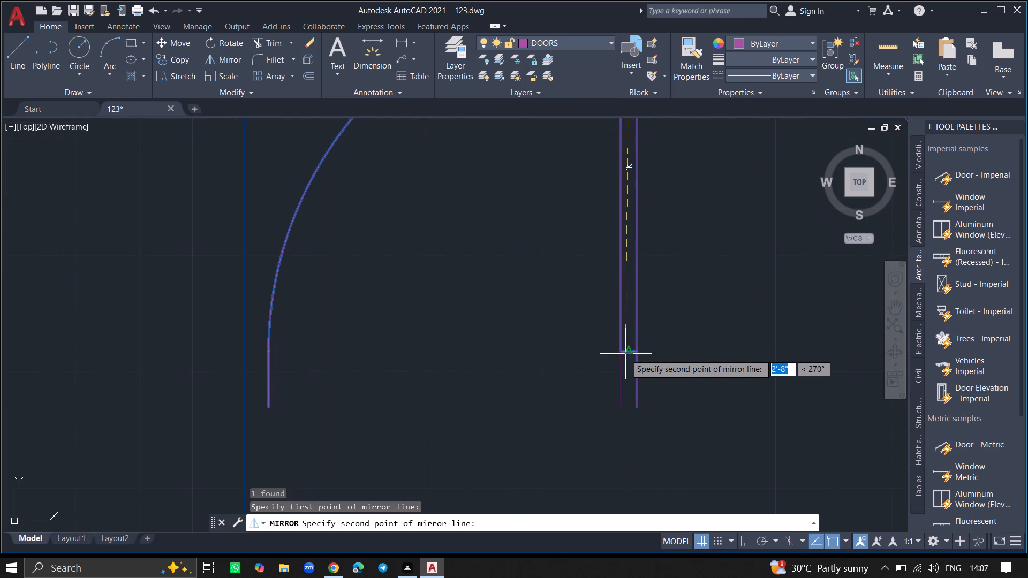
{"action": "left_click", "coordinate": [626, 354]}
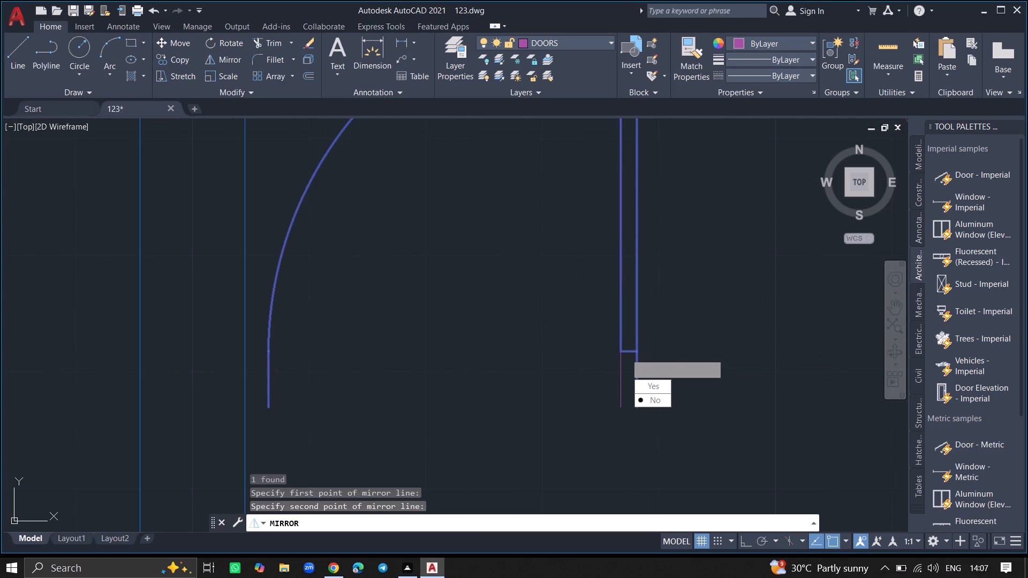
{"action": "left_click_drag", "start_coordinate": [642, 381], "coordinate": [626, 354]}
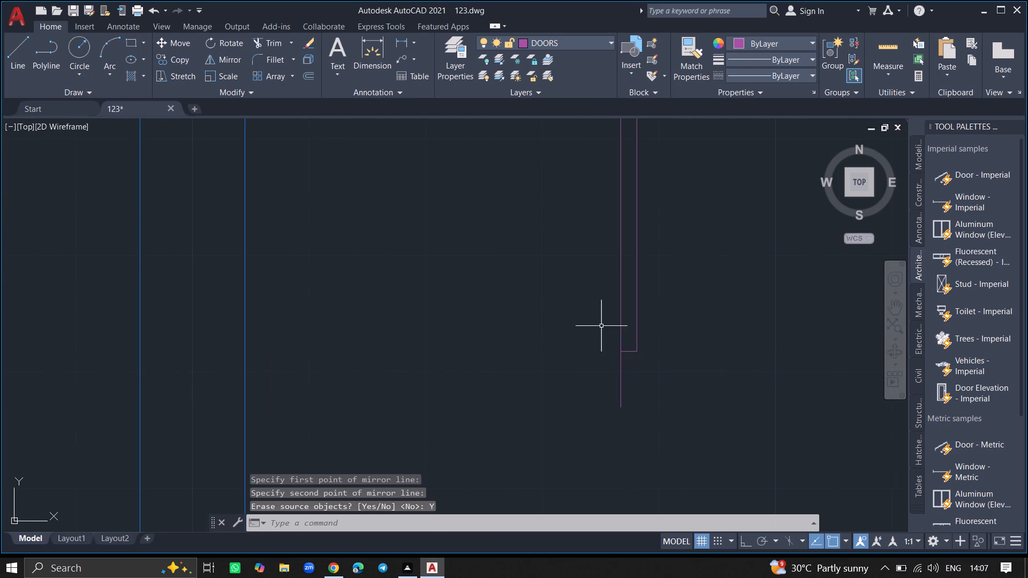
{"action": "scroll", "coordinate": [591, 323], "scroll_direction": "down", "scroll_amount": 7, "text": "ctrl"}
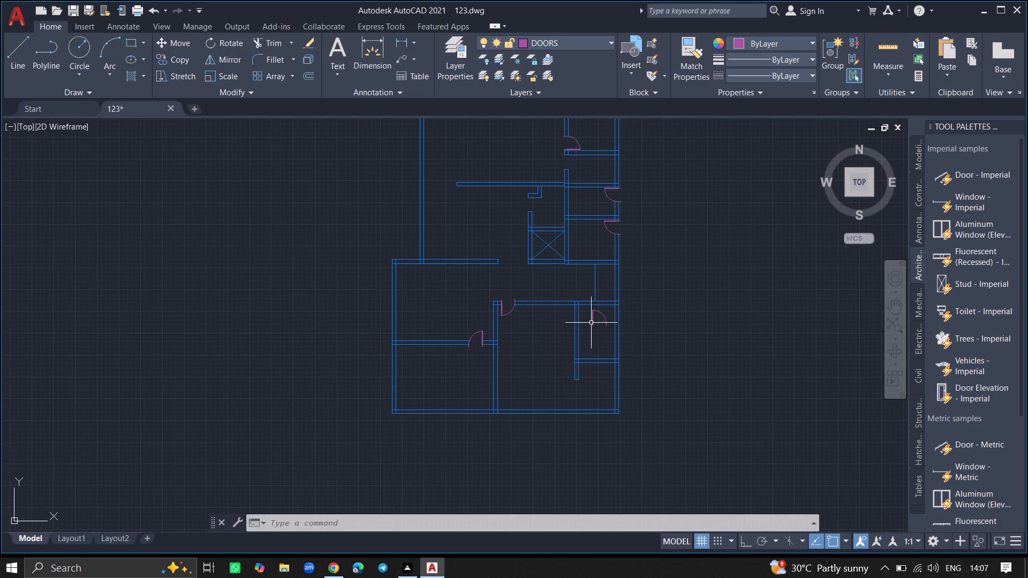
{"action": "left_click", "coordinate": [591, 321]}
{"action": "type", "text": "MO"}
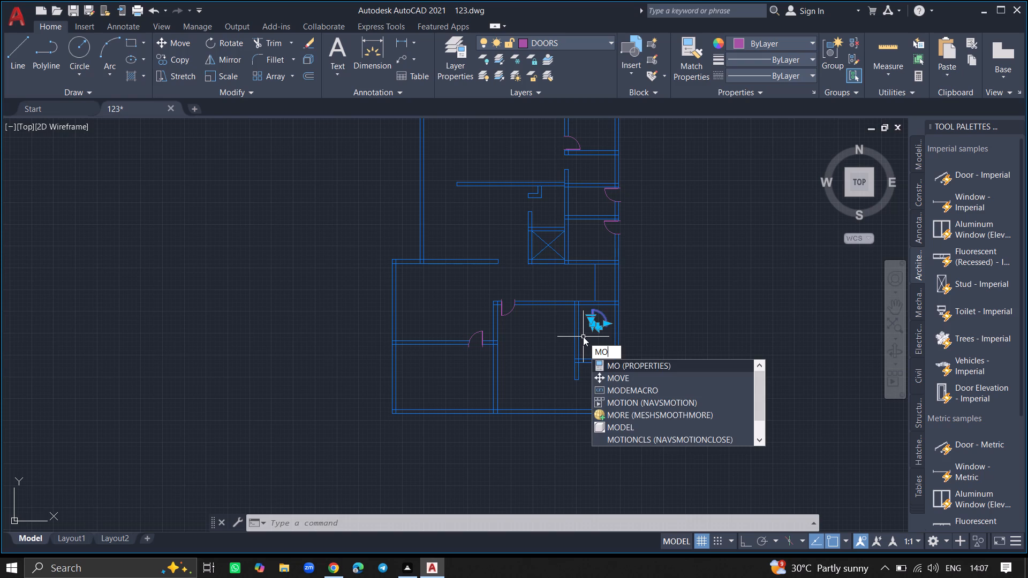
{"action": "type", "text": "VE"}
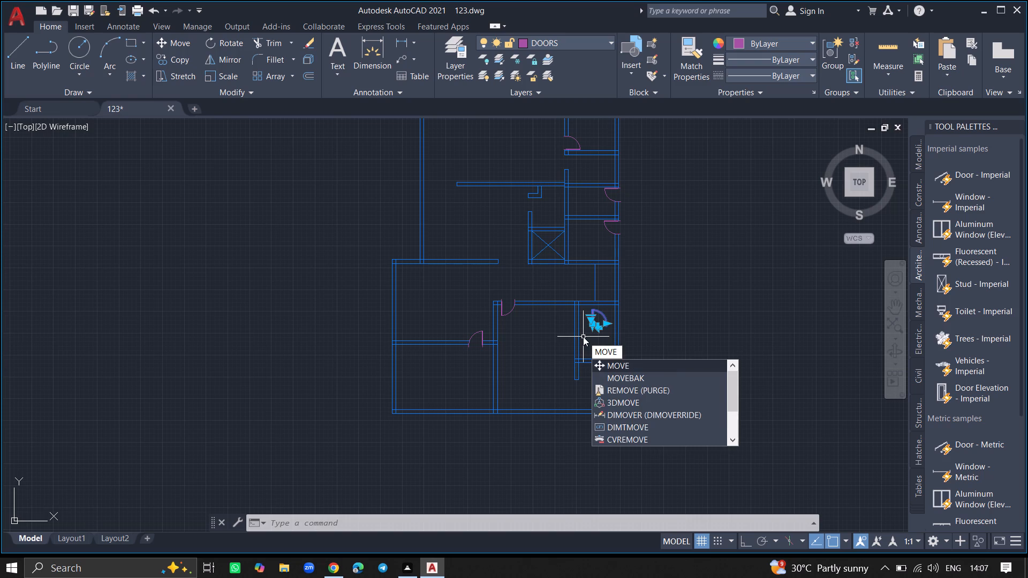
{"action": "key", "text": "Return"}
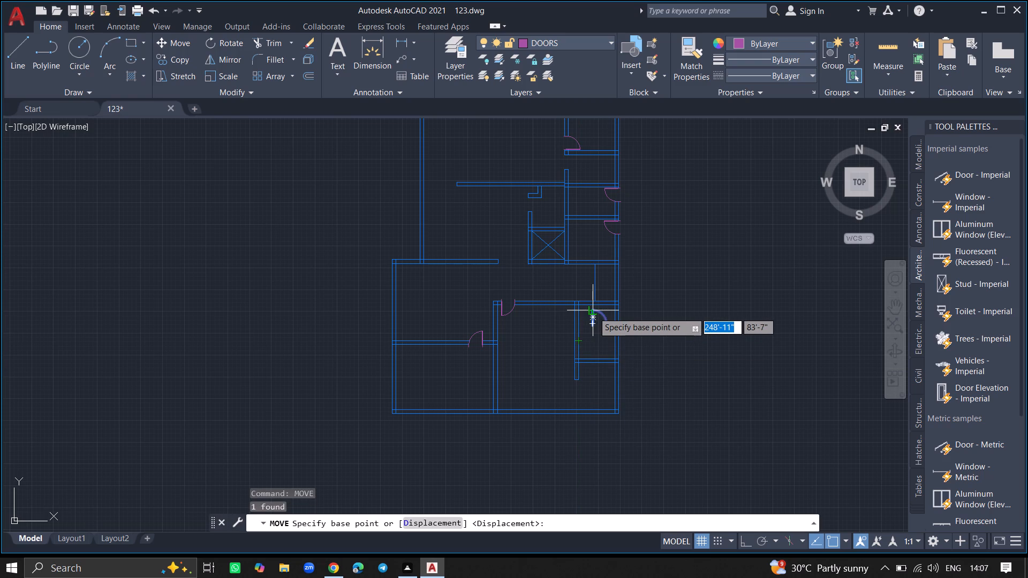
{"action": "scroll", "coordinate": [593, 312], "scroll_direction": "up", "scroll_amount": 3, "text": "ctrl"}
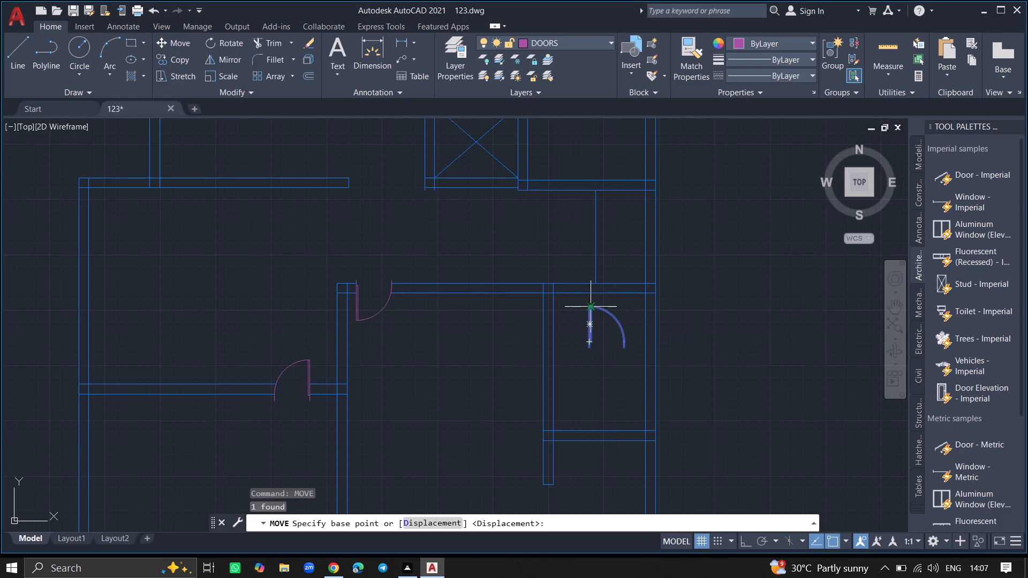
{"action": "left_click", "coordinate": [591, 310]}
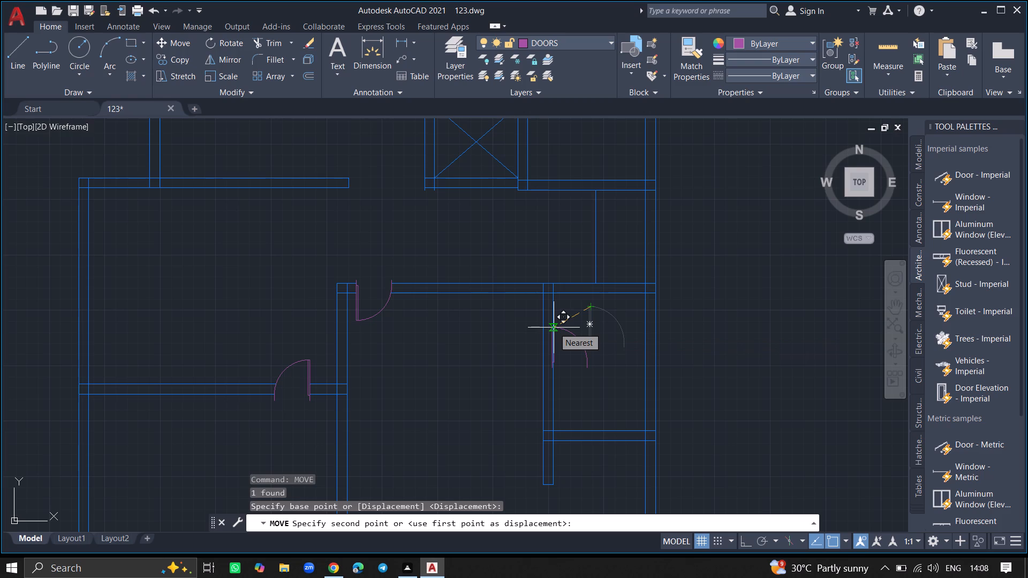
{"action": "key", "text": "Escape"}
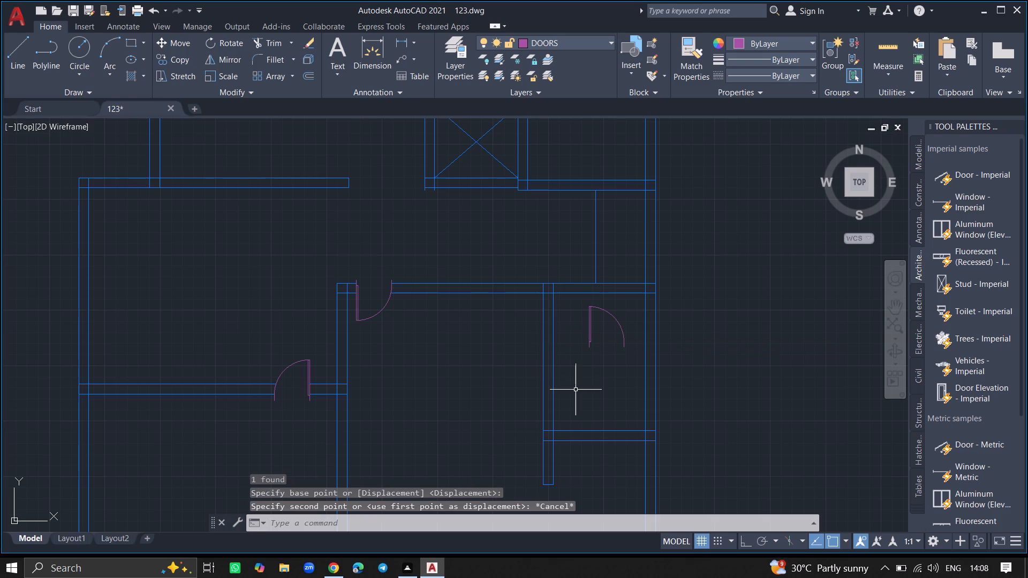
Draw a short vertical line across the small southeast room's south wall, joining the midpoints of its two wall lines.
{"action": "scroll", "coordinate": [576, 390], "scroll_direction": "down", "scroll_amount": 3, "text": "ctrl"}
{"action": "scroll", "coordinate": [577, 414], "scroll_direction": "up", "scroll_amount": 5, "text": "ctrl"}
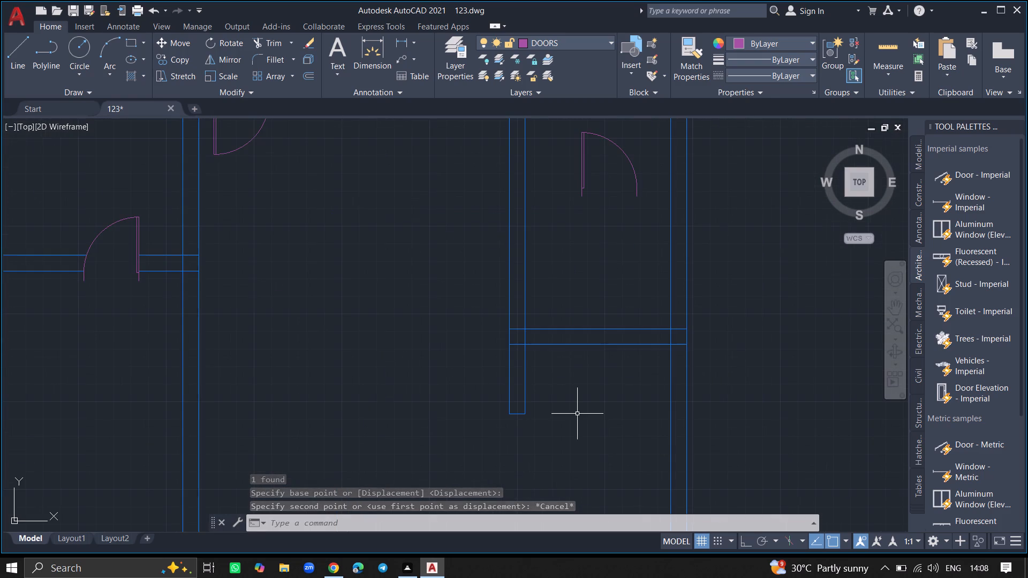
{"action": "key", "text": "l"}
{"action": "key", "text": "Return"}
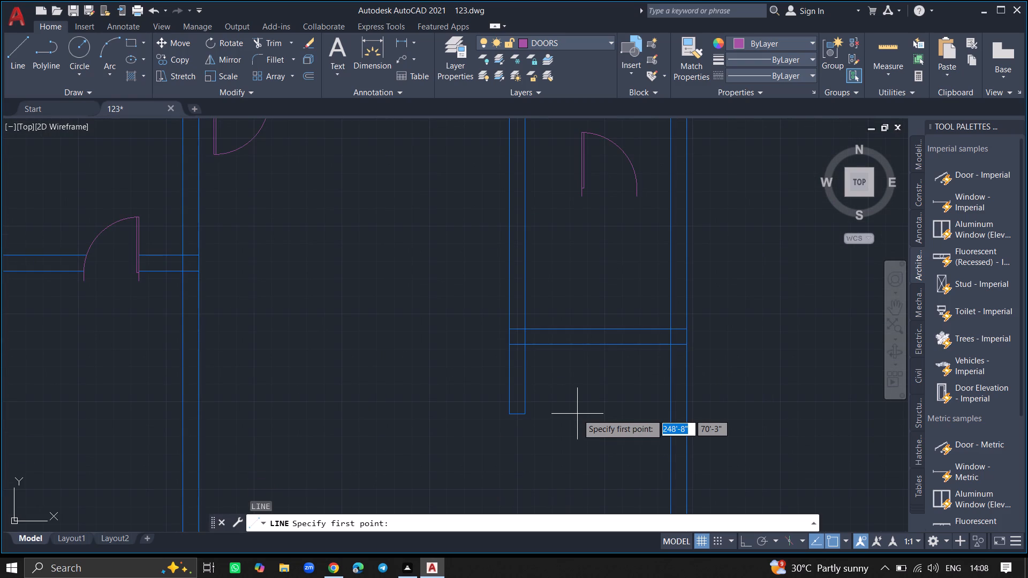
{"action": "left_click", "coordinate": [583, 330]}
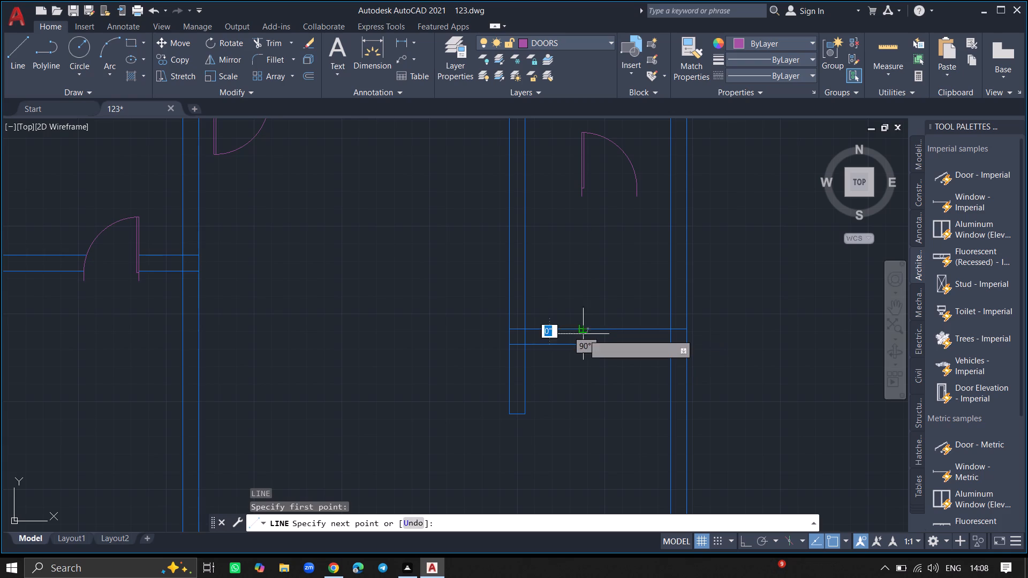
{"action": "left_click", "coordinate": [586, 344]}
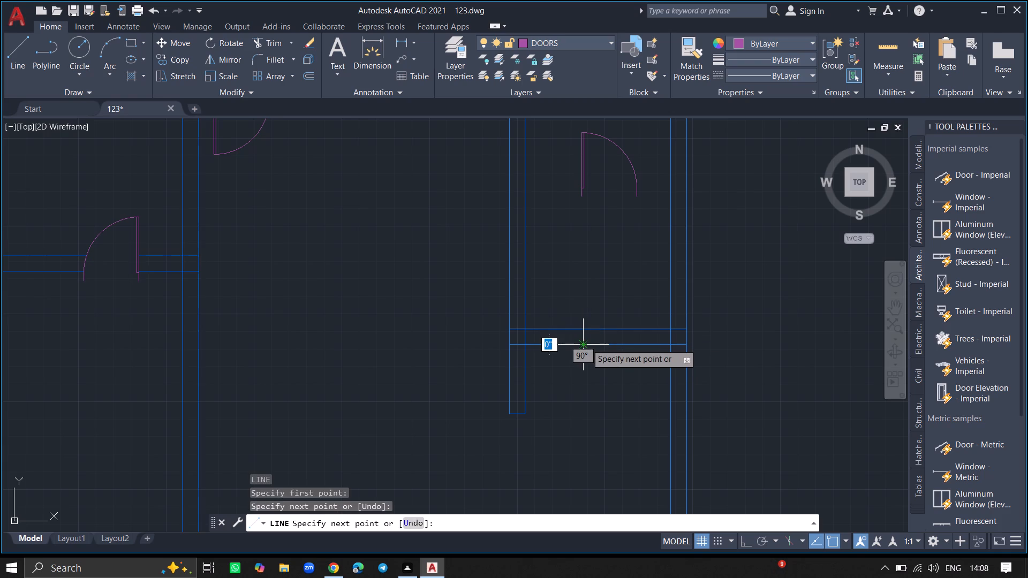
{"action": "key", "text": "Return"}
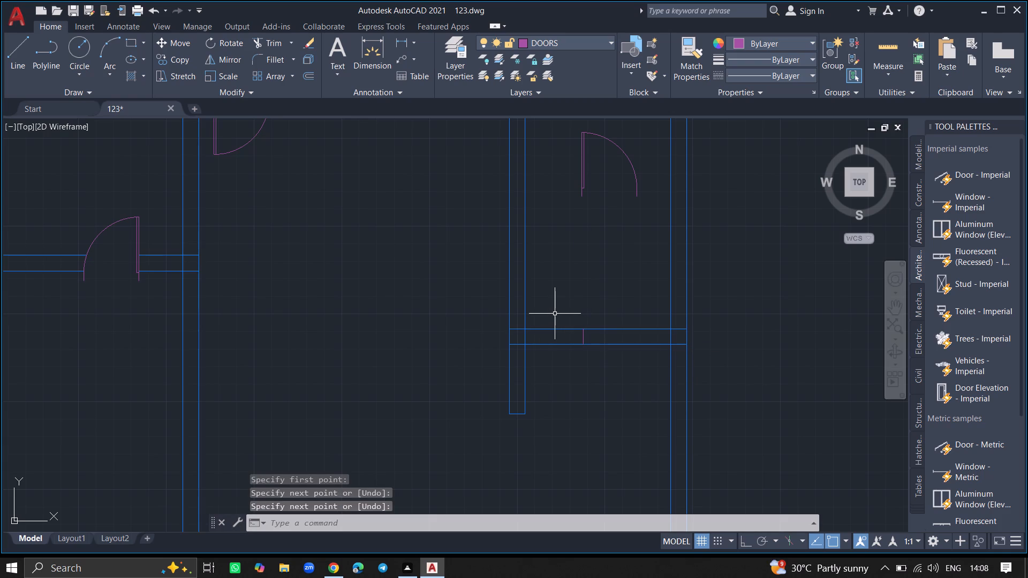
Trim both wall lines west of the short closing line, including the remnants inside the adjoining vertical wall, to form a passage opening.
{"action": "type", "text": "TRIM"}
{"action": "key", "text": "Return"}
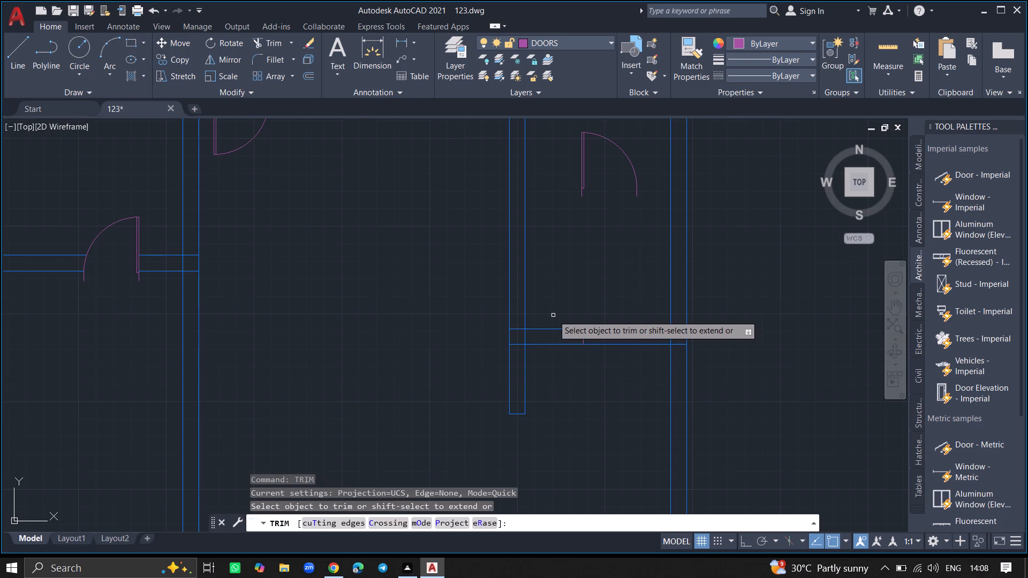
{"action": "left_click", "coordinate": [545, 329]}
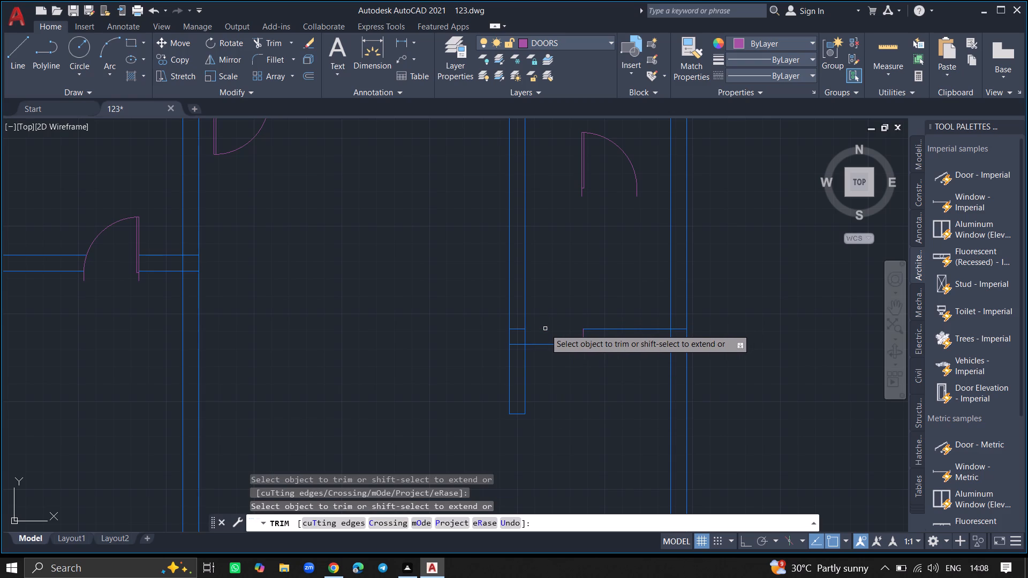
{"action": "left_click", "coordinate": [546, 344]}
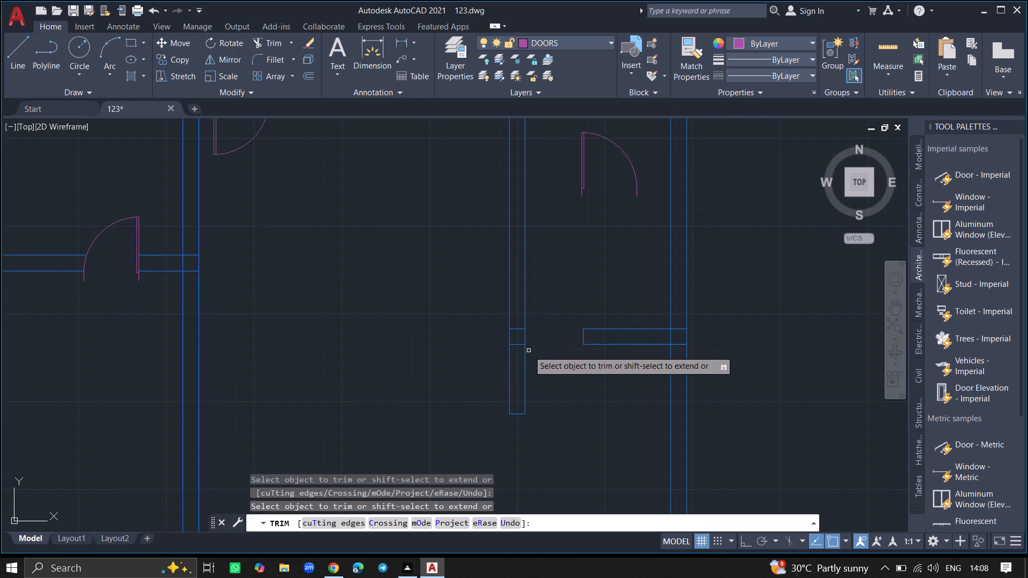
{"action": "left_click", "coordinate": [519, 345]}
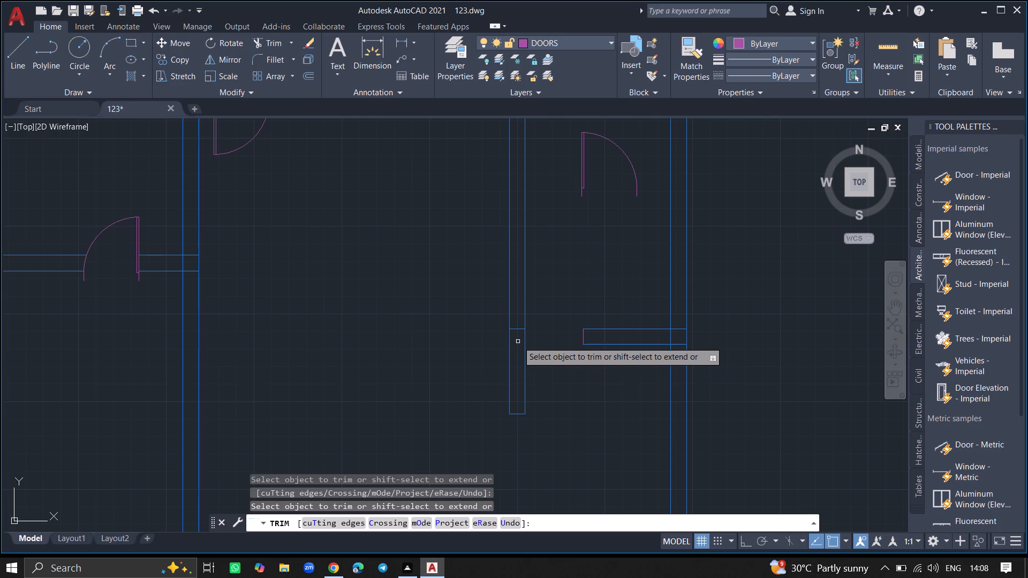
{"action": "left_click", "coordinate": [515, 330]}
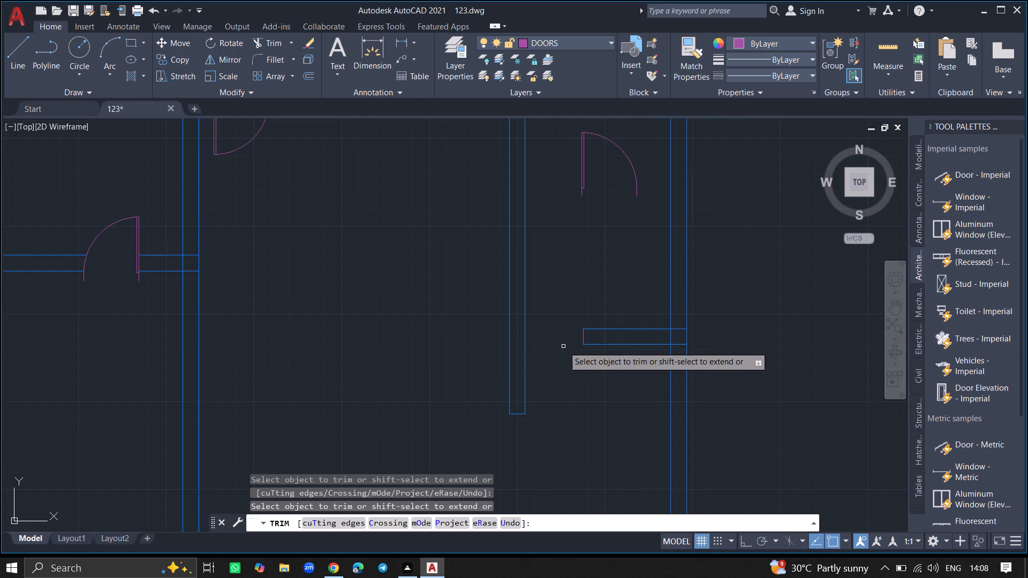
{"action": "key", "text": "Return"}
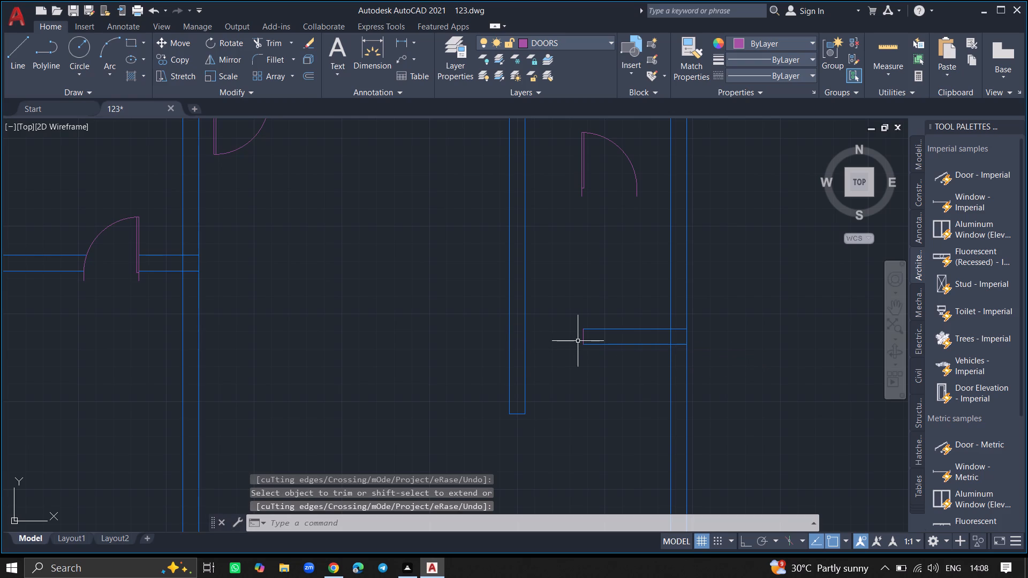
Move the short line closing the wall end at the new passage opening to the WALLS layer.
{"action": "left_click", "coordinate": [583, 340]}
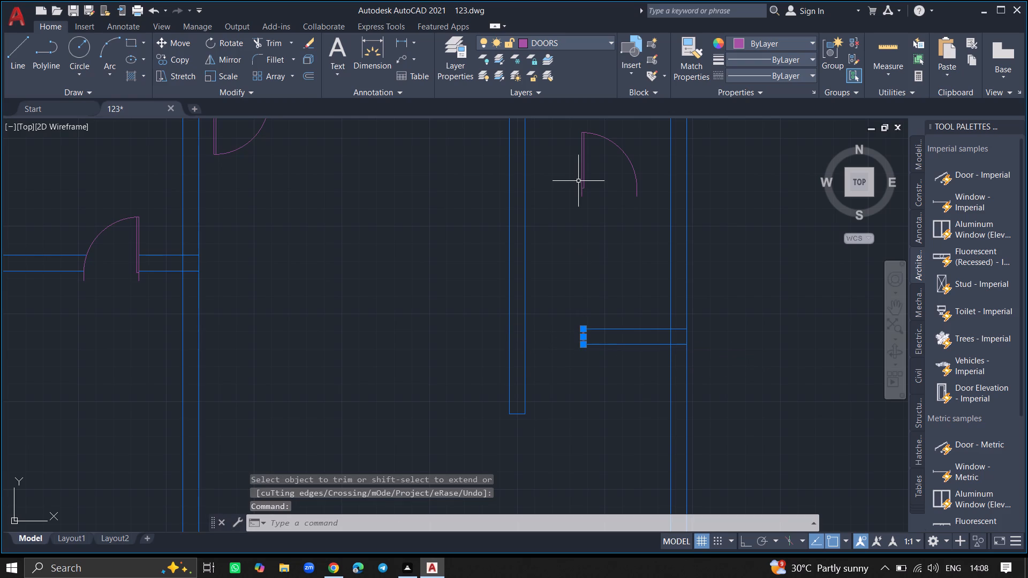
{"action": "left_click", "coordinate": [579, 41]}
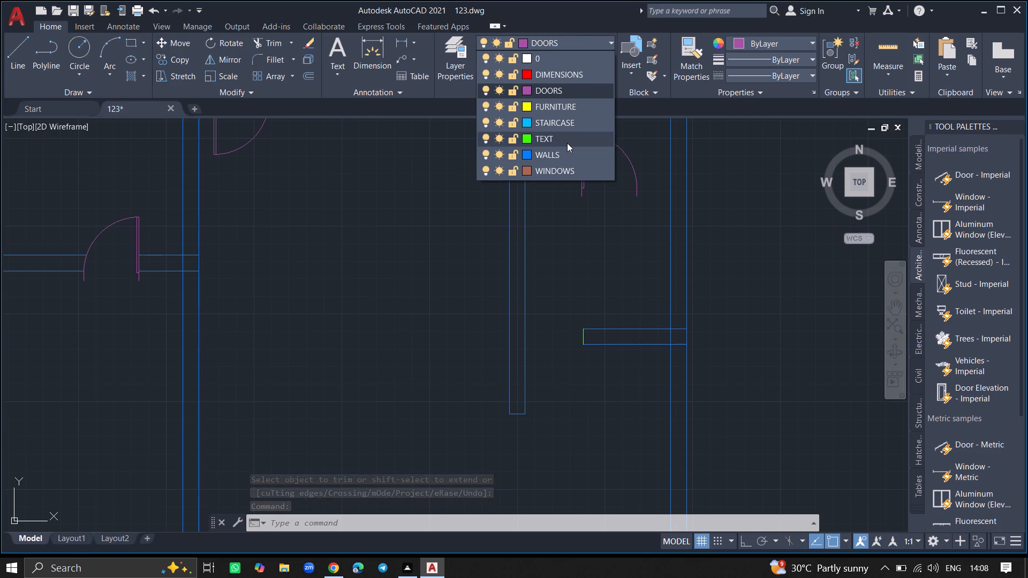
{"action": "left_click", "coordinate": [565, 156]}
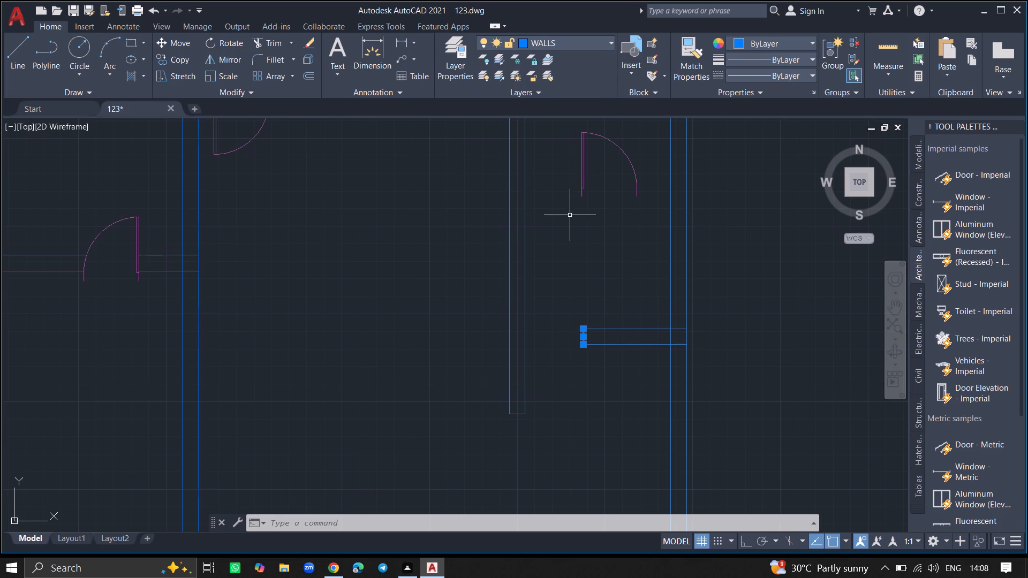
{"action": "key", "text": "Escape"}
Delete the loose door symbol inside the small southeast room.
{"action": "scroll", "coordinate": [570, 215], "scroll_direction": "down", "scroll_amount": 1, "text": "ctrl"}
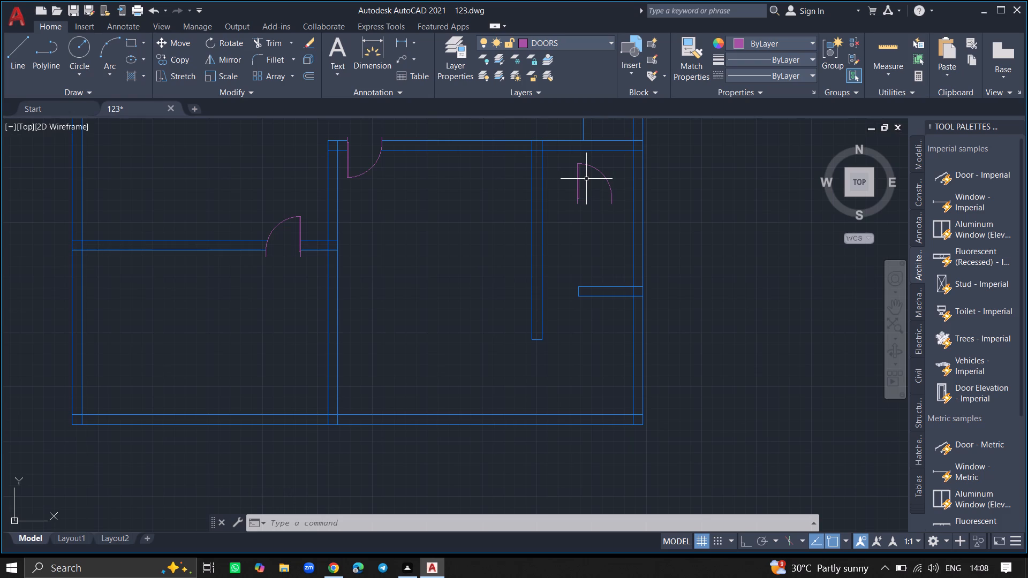
{"action": "scroll", "coordinate": [586, 194], "scroll_direction": "down", "scroll_amount": 4, "text": "ctrl"}
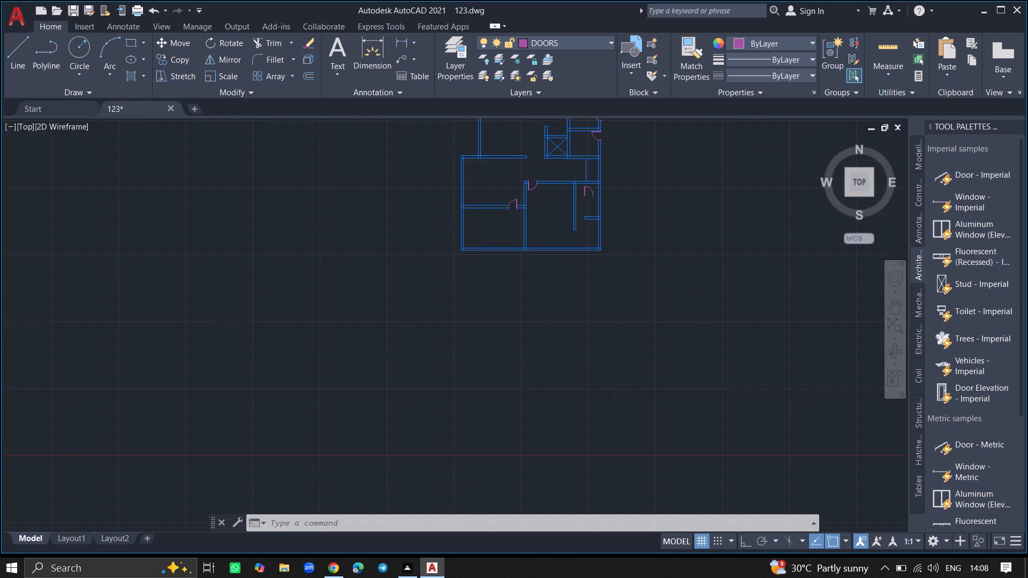
{"action": "left_click", "coordinate": [586, 191]}
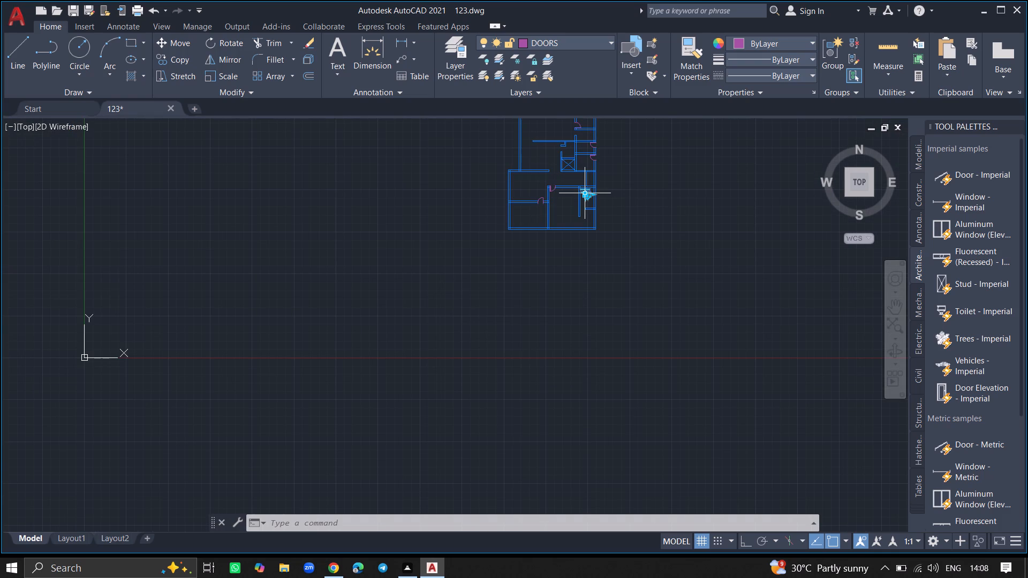
{"action": "key", "text": "Delete"}
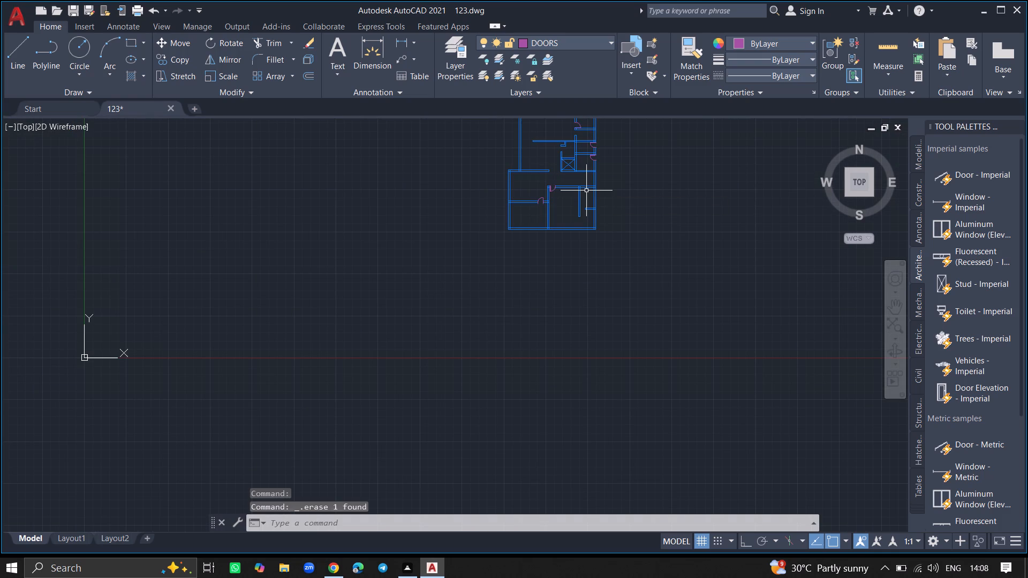
Delete the single vertical line spanning the corridor near the east exterior wall.
{"action": "scroll", "coordinate": [586, 191], "scroll_direction": "down", "scroll_amount": 2, "text": "ctrl"}
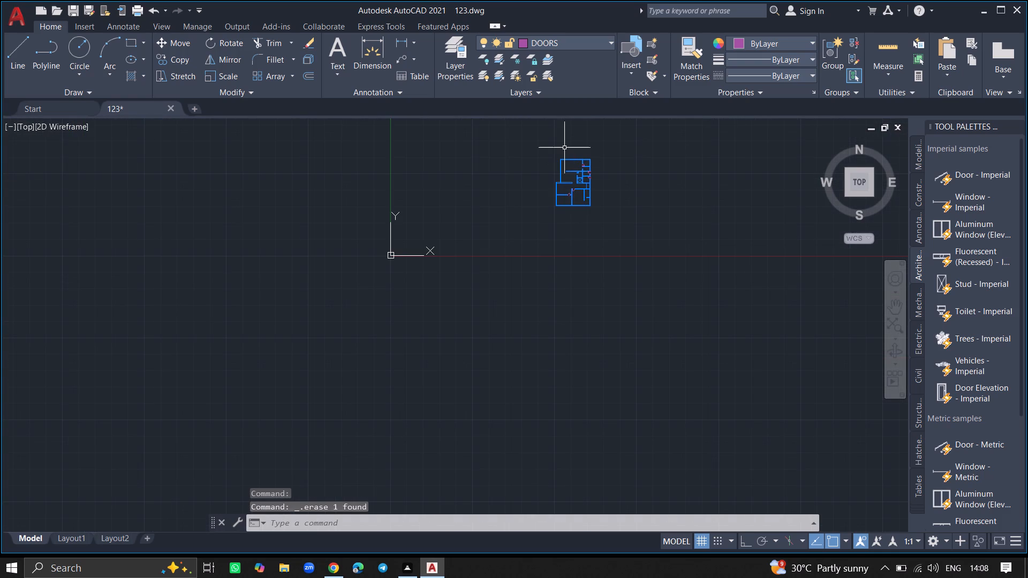
{"action": "scroll", "coordinate": [563, 146], "scroll_direction": "up", "scroll_amount": 3, "text": "ctrl"}
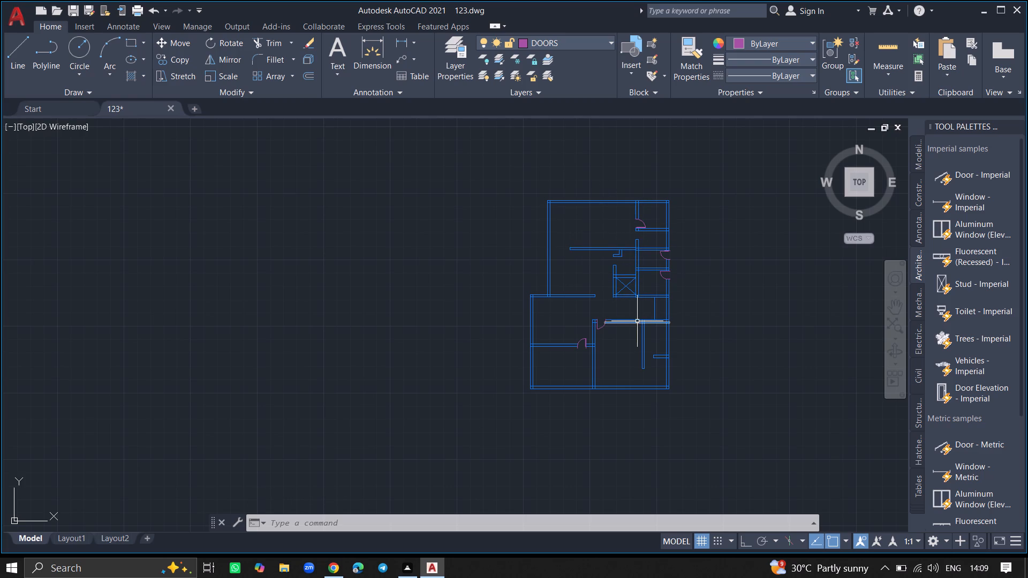
{"action": "scroll", "coordinate": [651, 313], "scroll_direction": "up", "scroll_amount": 4, "text": "ctrl"}
{"action": "left_click", "coordinate": [659, 303]}
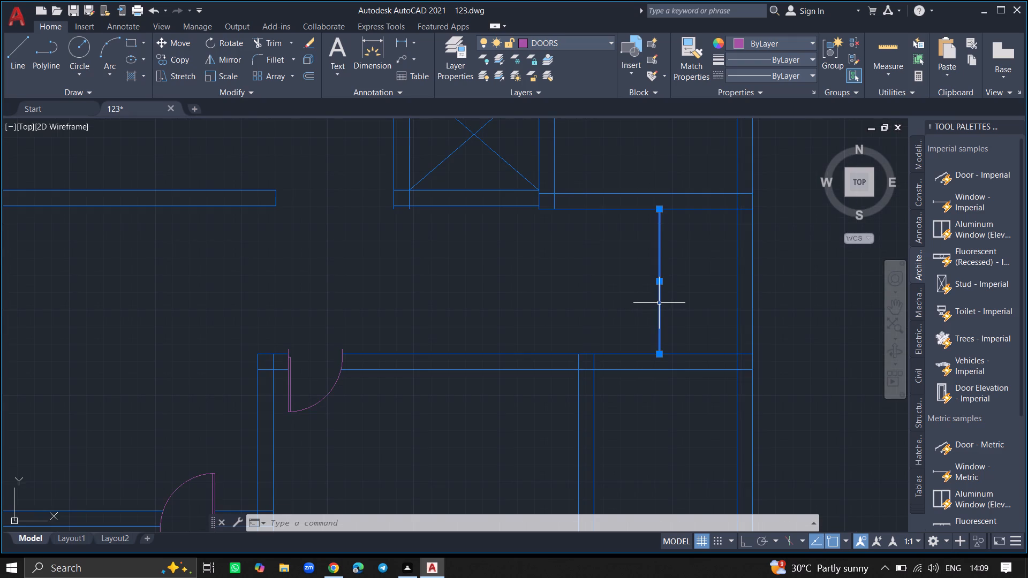
{"action": "key", "text": "Delete"}
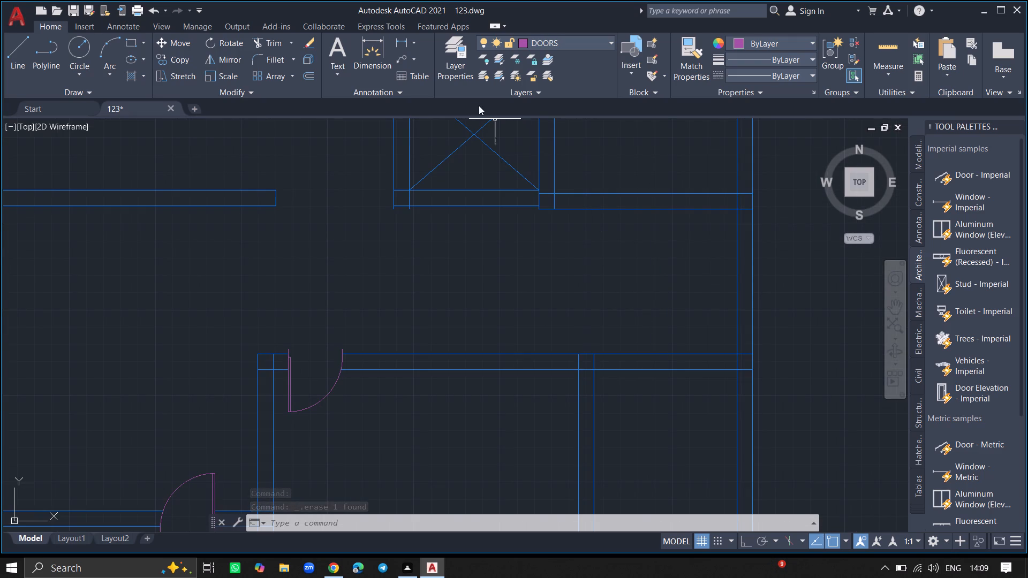
Make STAIRCASE the current layer in the layer properties.
{"action": "double_click", "coordinate": [449, 67]}
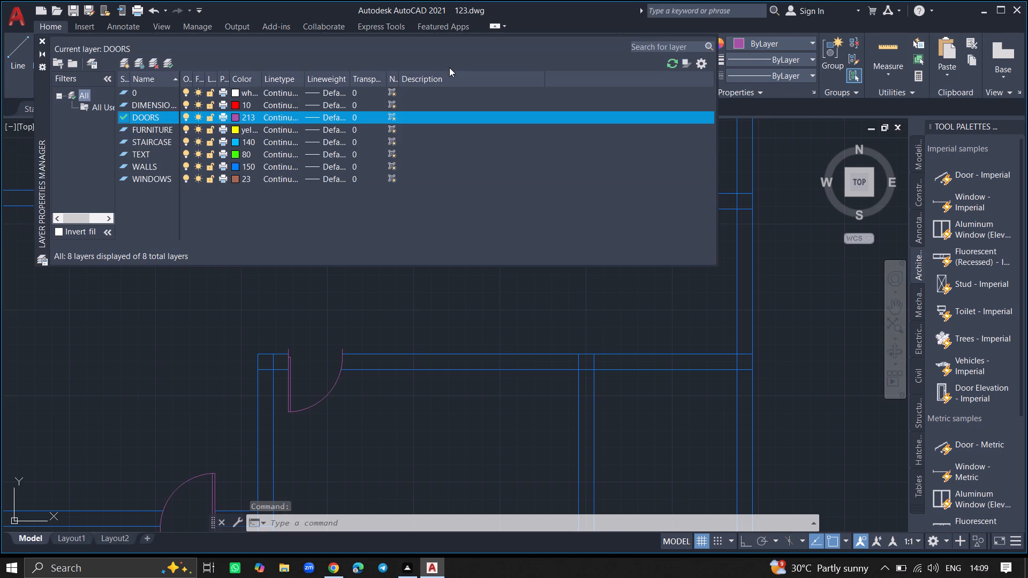
{"action": "double_click", "coordinate": [146, 140]}
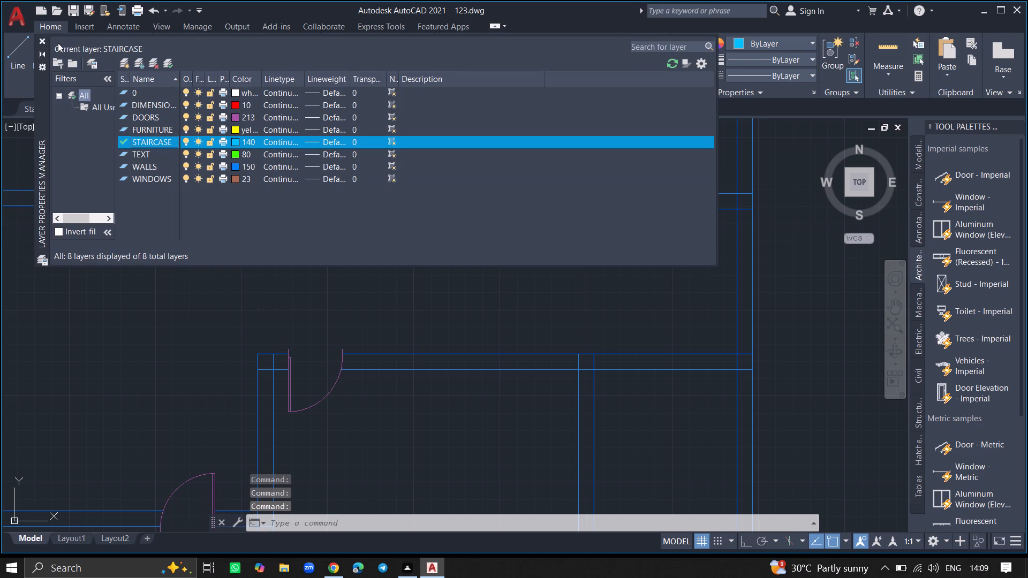
{"action": "left_click", "coordinate": [41, 37]}
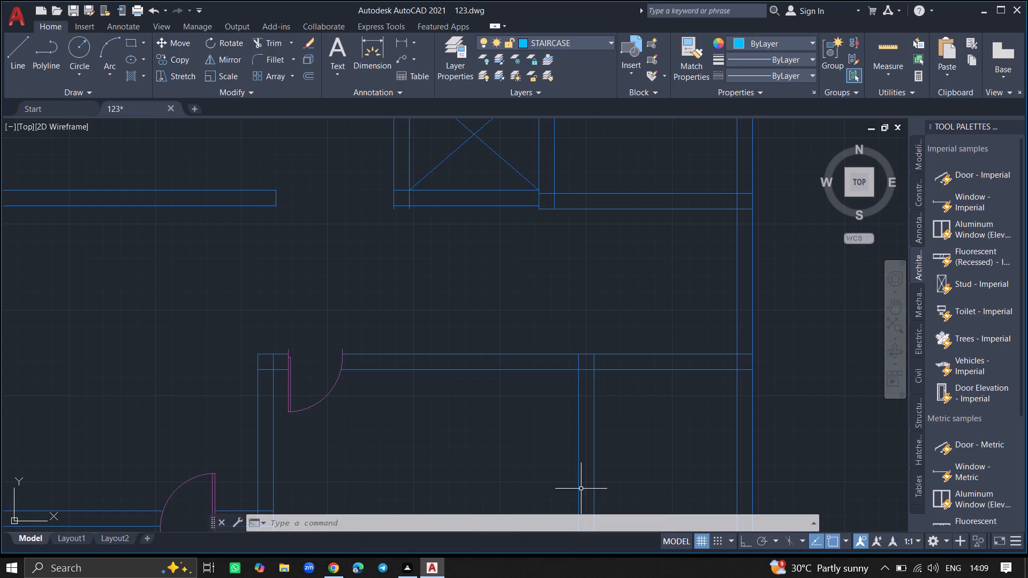
Draw a 3' vertical line southward into the corridor from the midpoint of the lower line of its northeast wall.
{"action": "scroll", "coordinate": [586, 300], "scroll_direction": "down", "scroll_amount": 2, "text": "ctrl"}
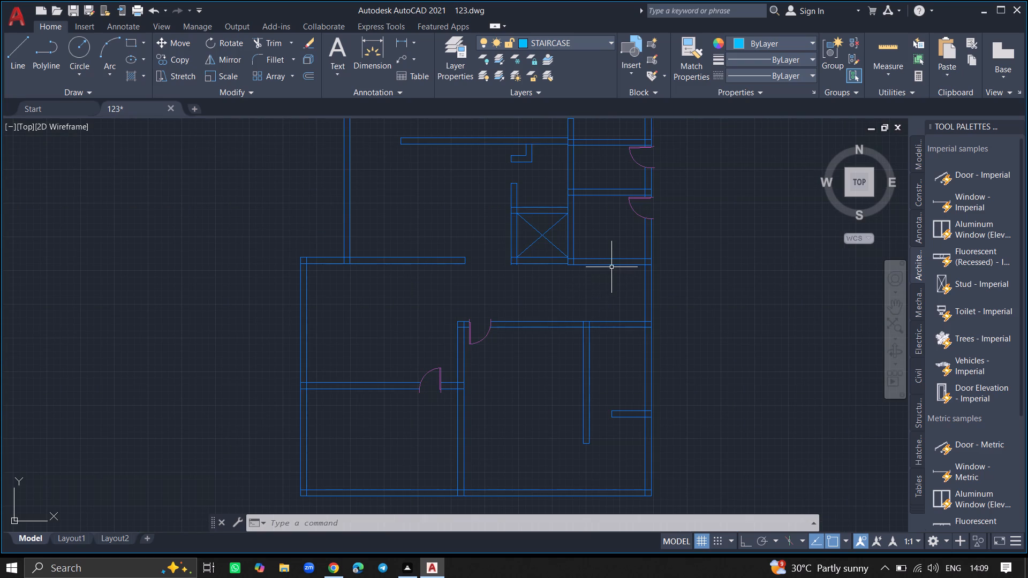
{"action": "key", "text": "l"}
{"action": "key", "text": "Return"}
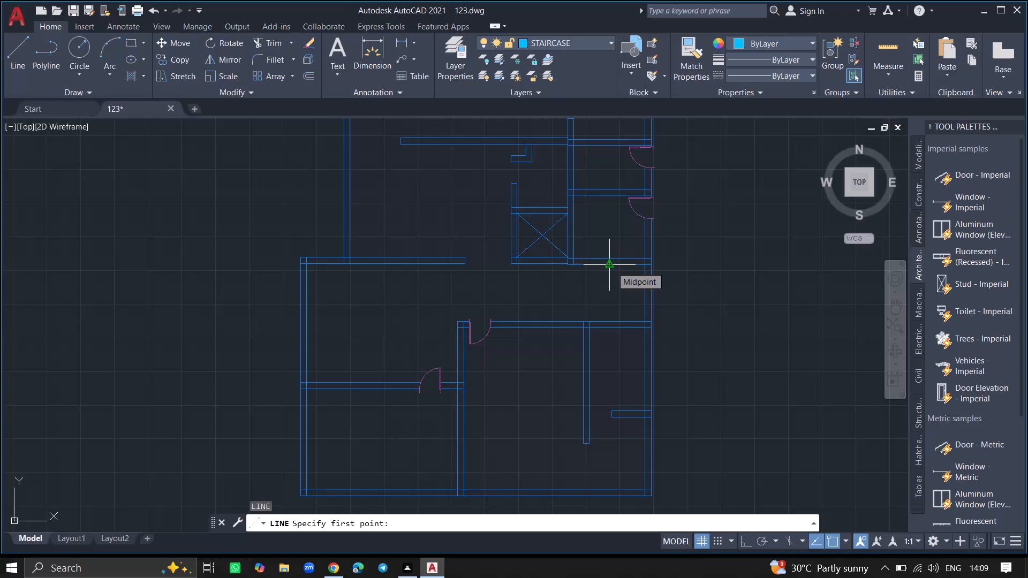
{"action": "scroll", "coordinate": [611, 267], "scroll_direction": "up", "scroll_amount": 2, "text": "ctrl"}
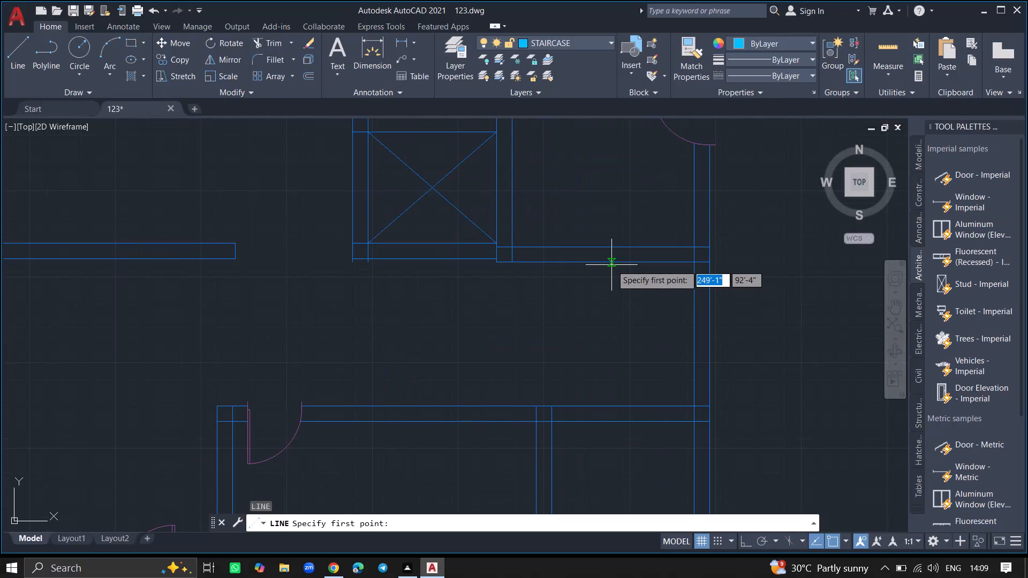
{"action": "left_click", "coordinate": [611, 264]}
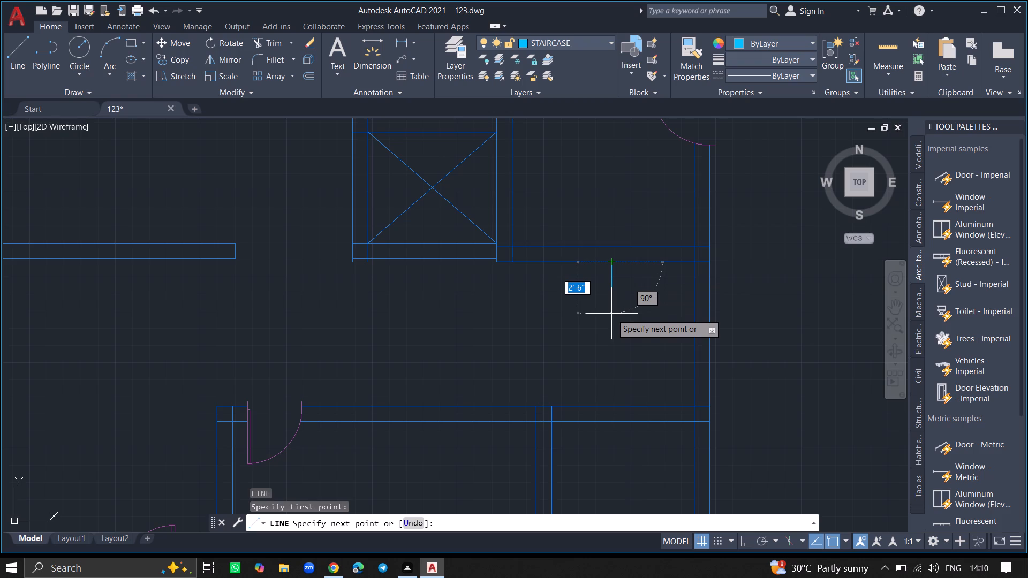
{"action": "key", "text": "3"}
{"action": "key", "text": "apostrophe"}
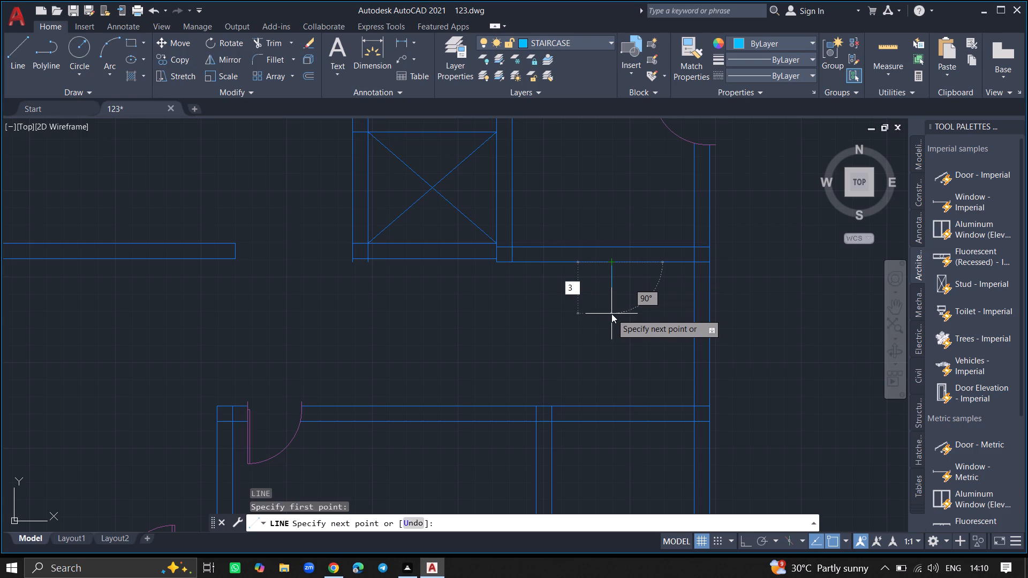
{"action": "key", "text": "Return"}
{"action": "key", "text": "Return"}
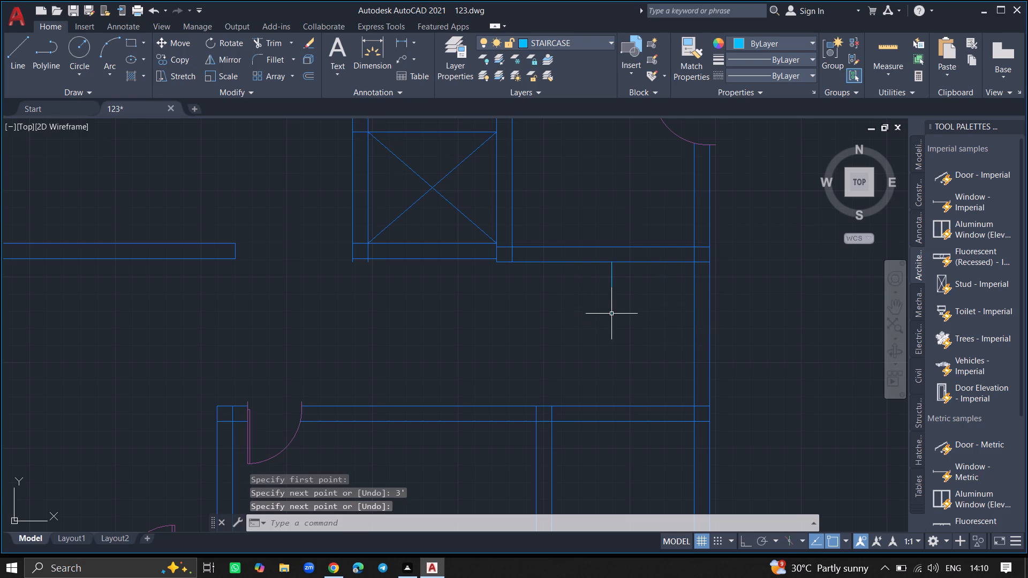
Offset the 3' stair line westward nine times at 1' spacing, each copy from the previous one, to form the upper flight's treads.
{"action": "type", "text": "OFFSET"}
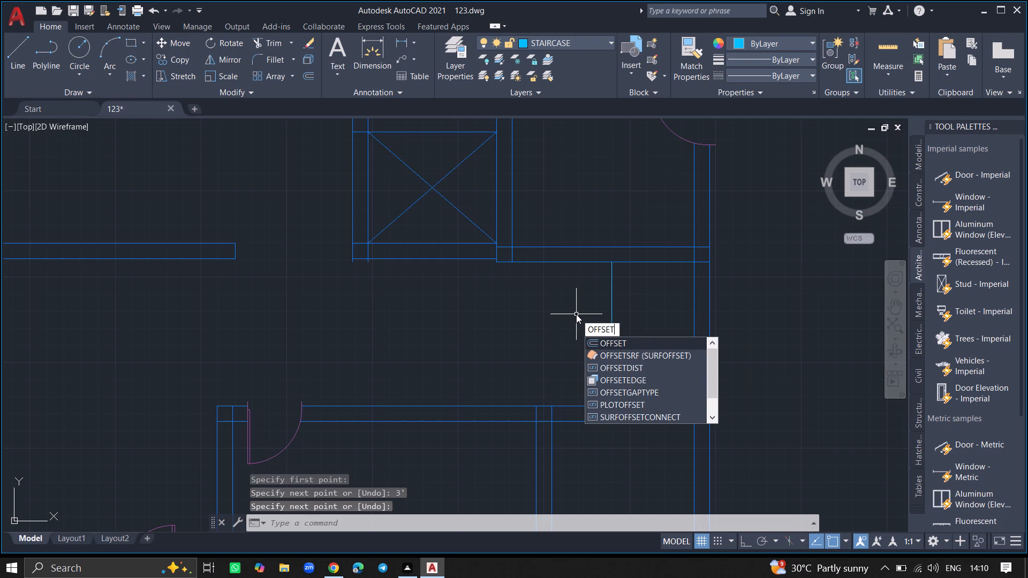
{"action": "key", "text": "Return"}
{"action": "key", "text": "1"}
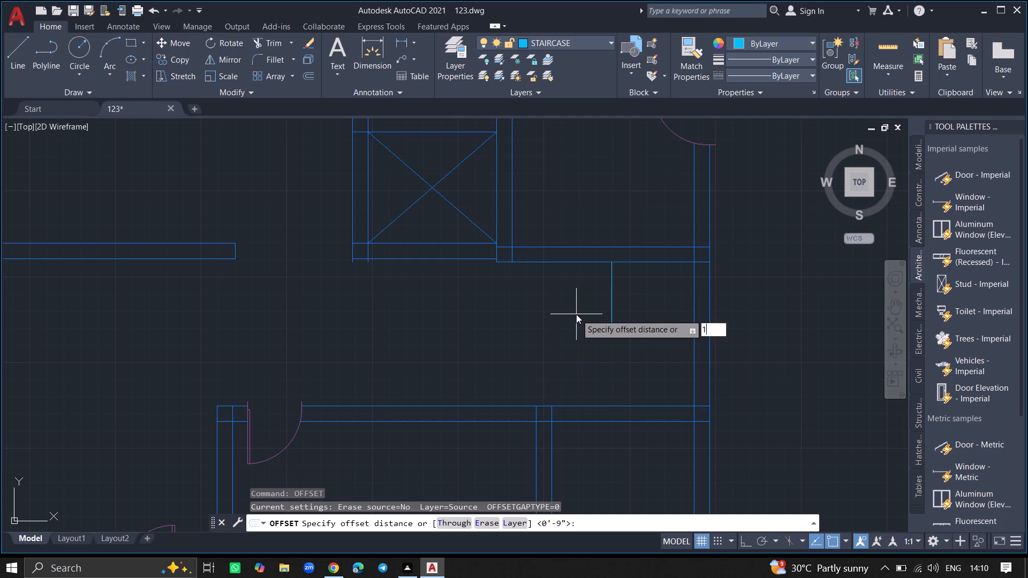
{"action": "key", "text": "apostrophe"}
{"action": "key", "text": "Return"}
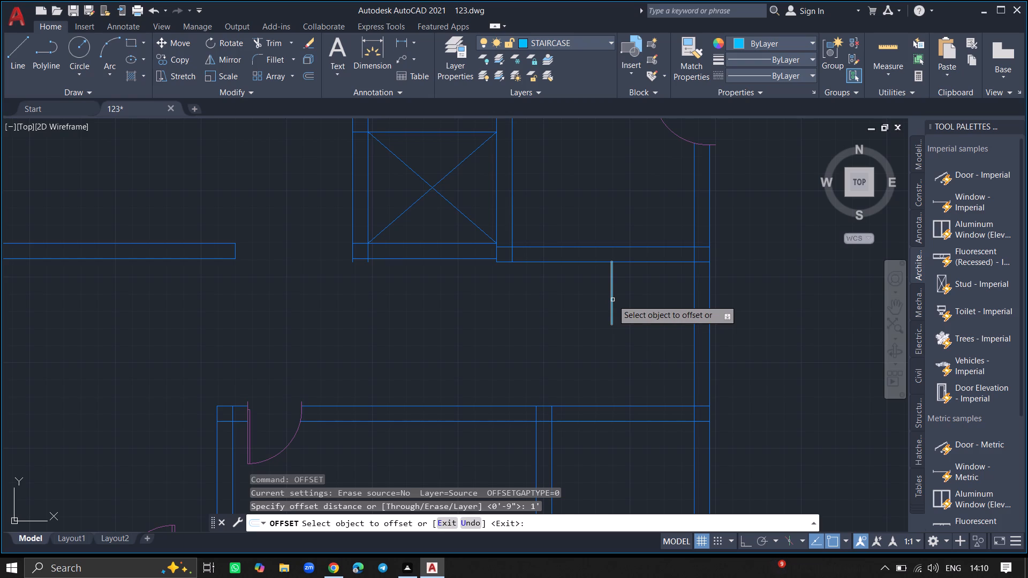
{"action": "left_click", "coordinate": [613, 300]}
{"action": "left_click", "coordinate": [571, 301]}
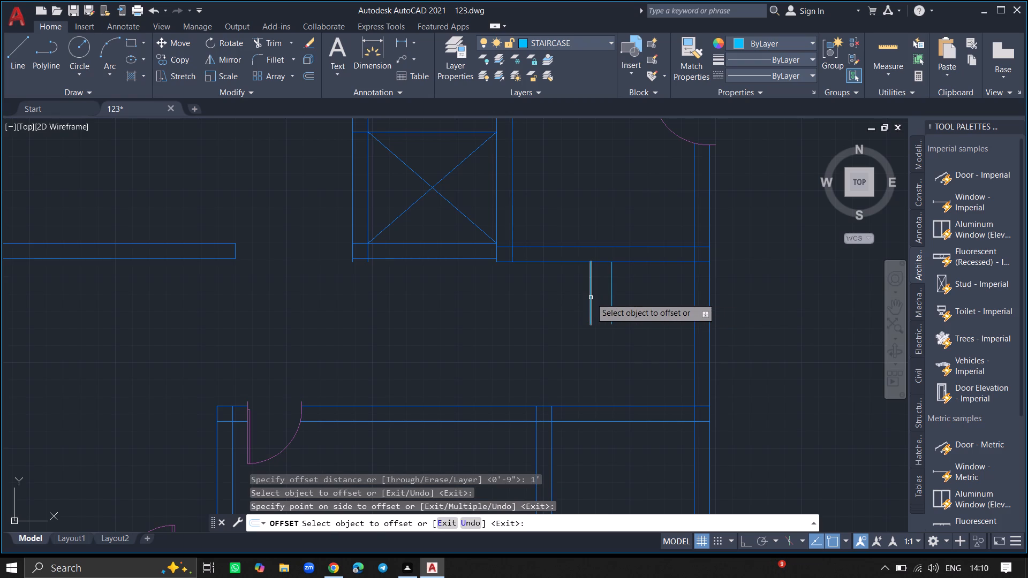
{"action": "left_click", "coordinate": [591, 298]}
{"action": "left_click", "coordinate": [558, 298]}
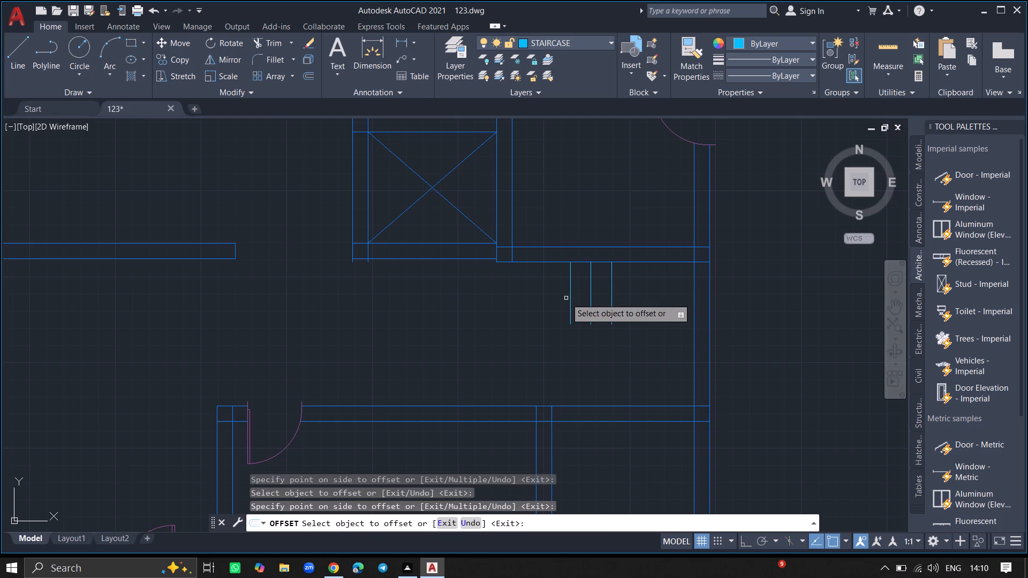
{"action": "left_click", "coordinate": [571, 298]}
{"action": "left_click", "coordinate": [536, 299]}
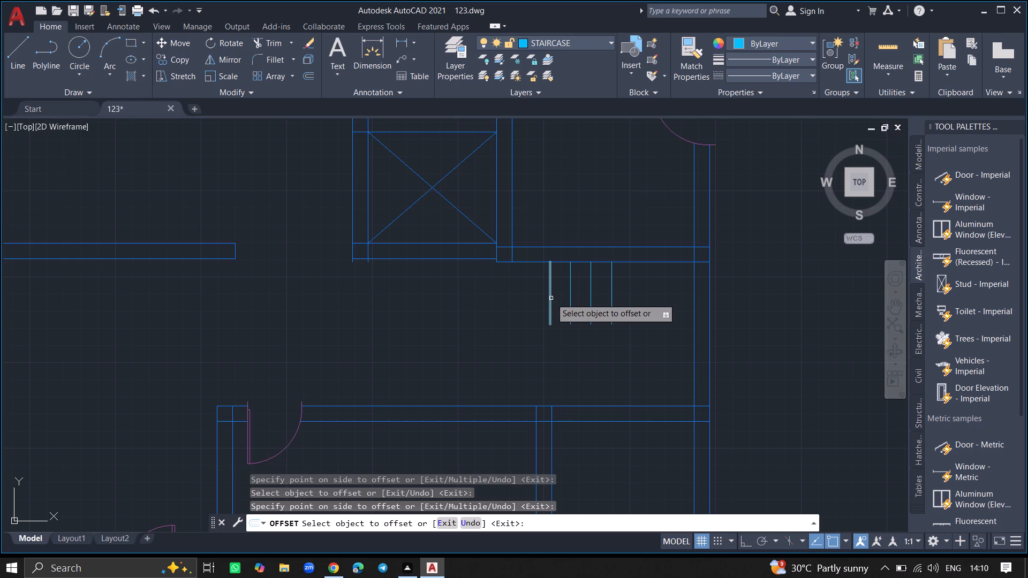
{"action": "left_click", "coordinate": [551, 298]}
{"action": "left_click", "coordinate": [500, 303]}
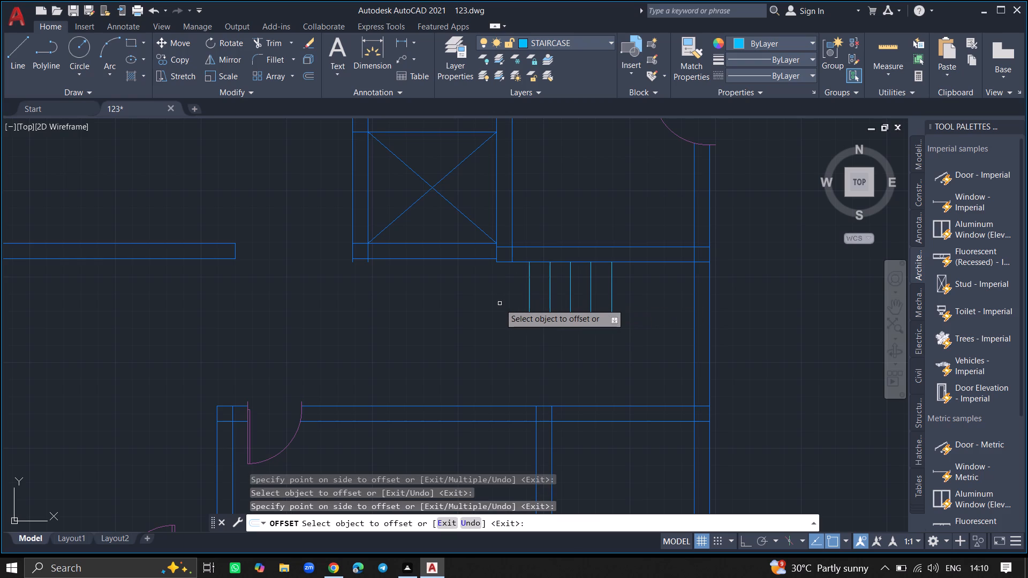
{"action": "left_click", "coordinate": [528, 306]}
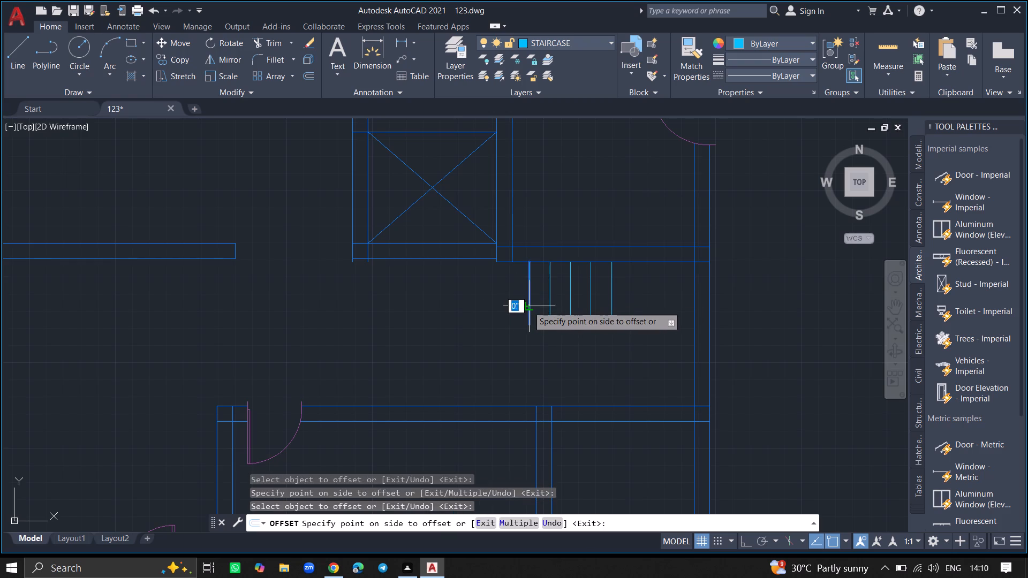
{"action": "left_click", "coordinate": [441, 301]}
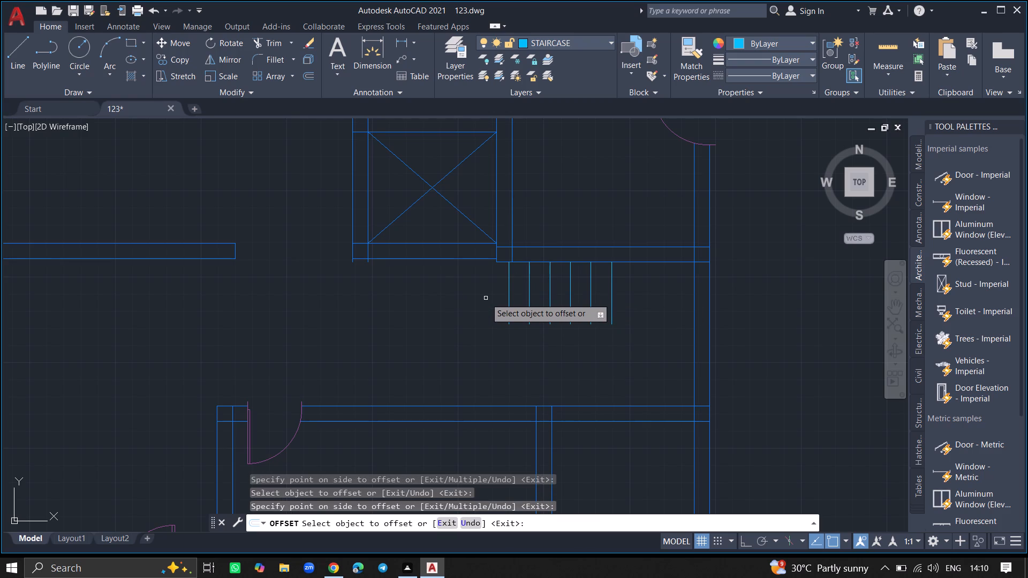
{"action": "left_click", "coordinate": [508, 290]}
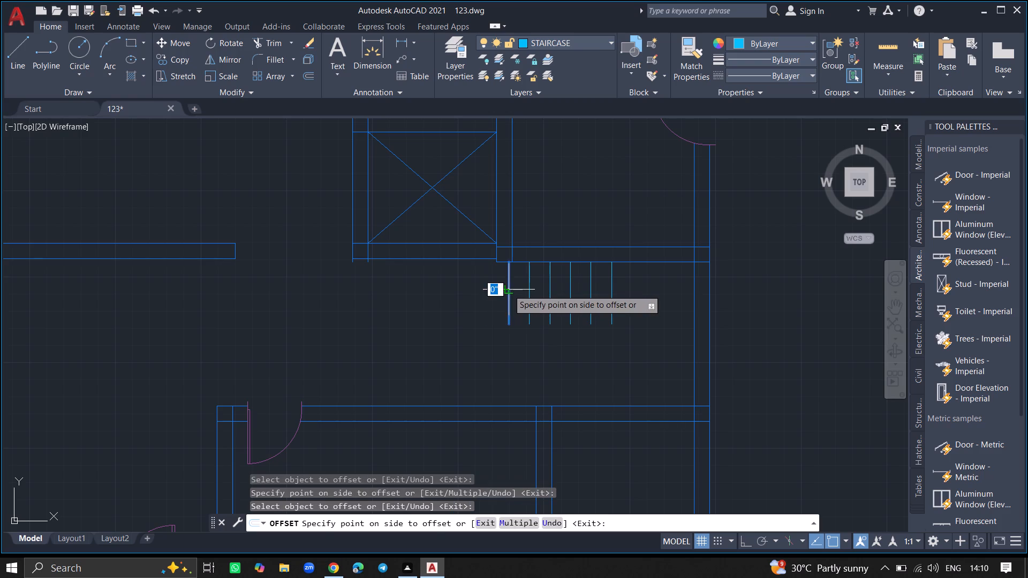
{"action": "left_click", "coordinate": [437, 291]}
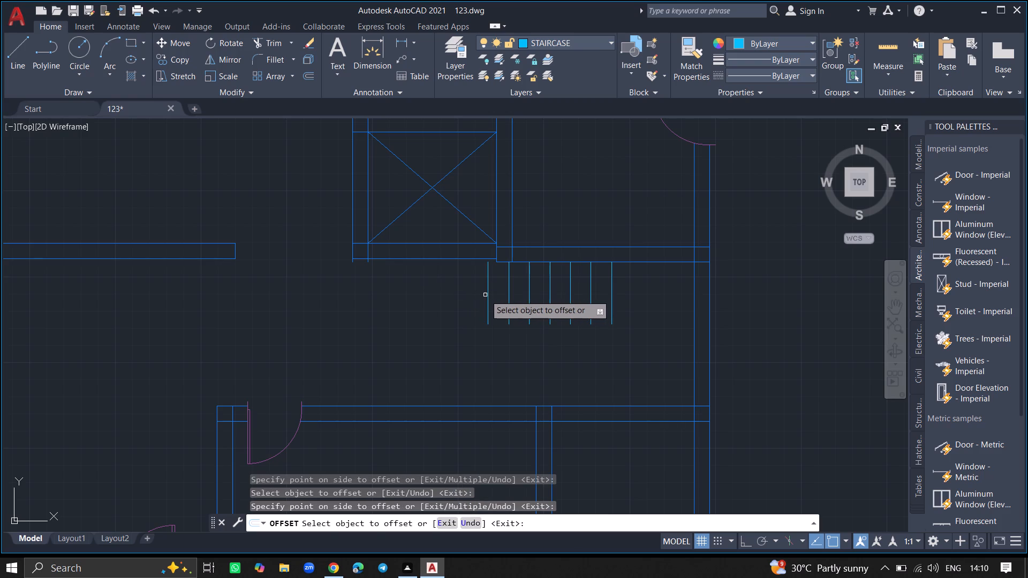
{"action": "left_click", "coordinate": [489, 291]}
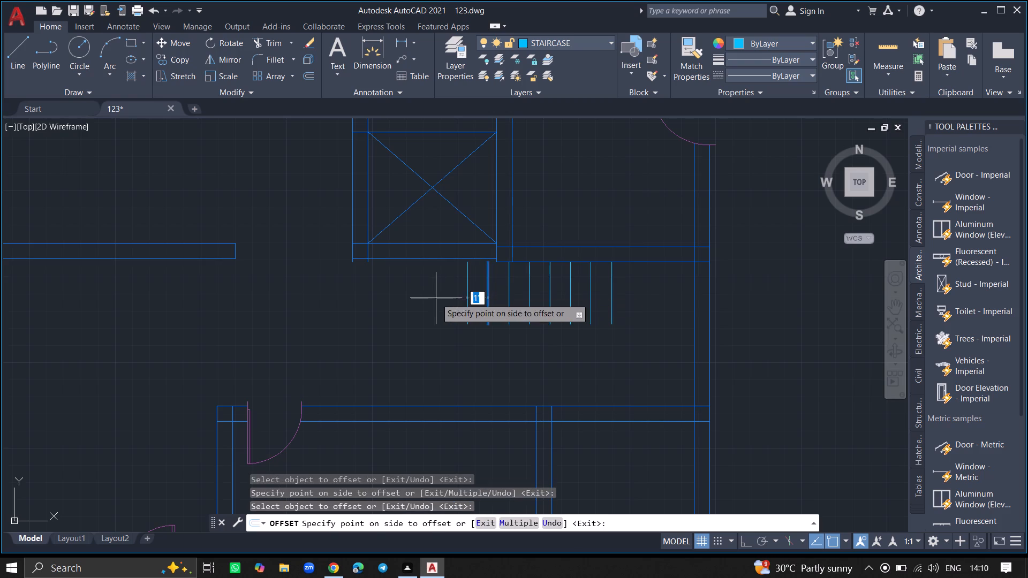
{"action": "left_click", "coordinate": [436, 298]}
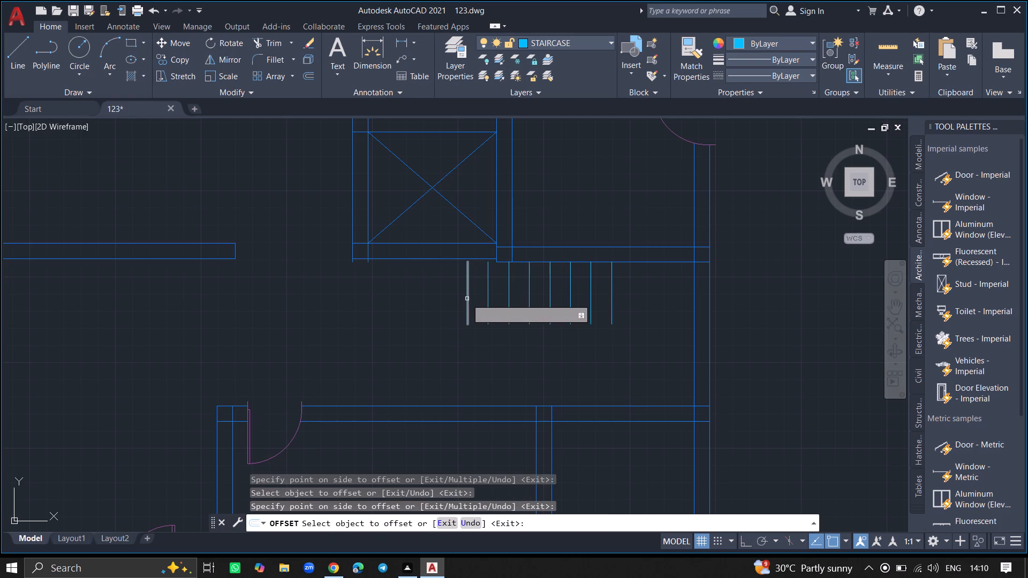
{"action": "left_click", "coordinate": [466, 299]}
{"action": "left_click", "coordinate": [420, 298]}
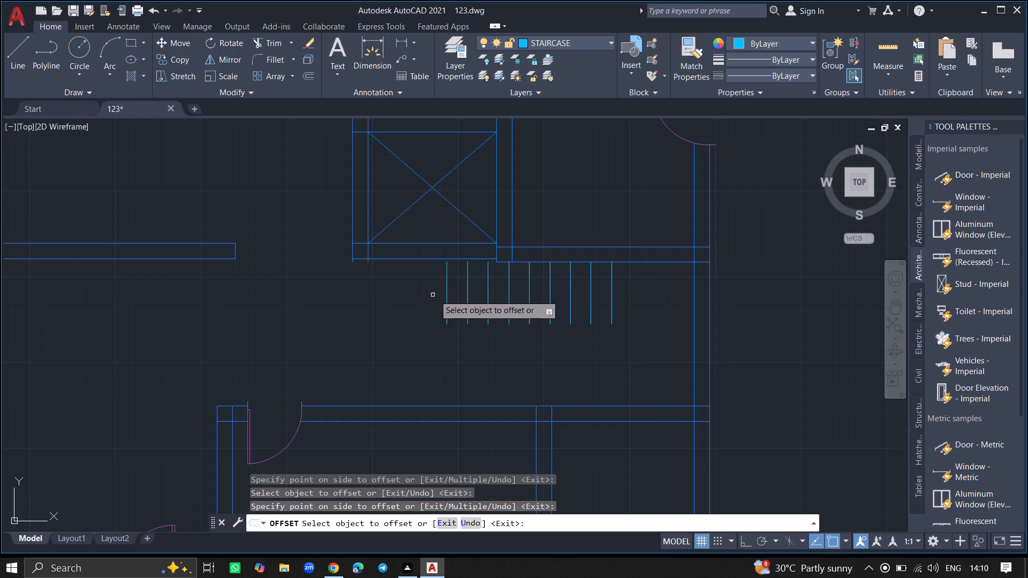
{"action": "left_click", "coordinate": [447, 301]}
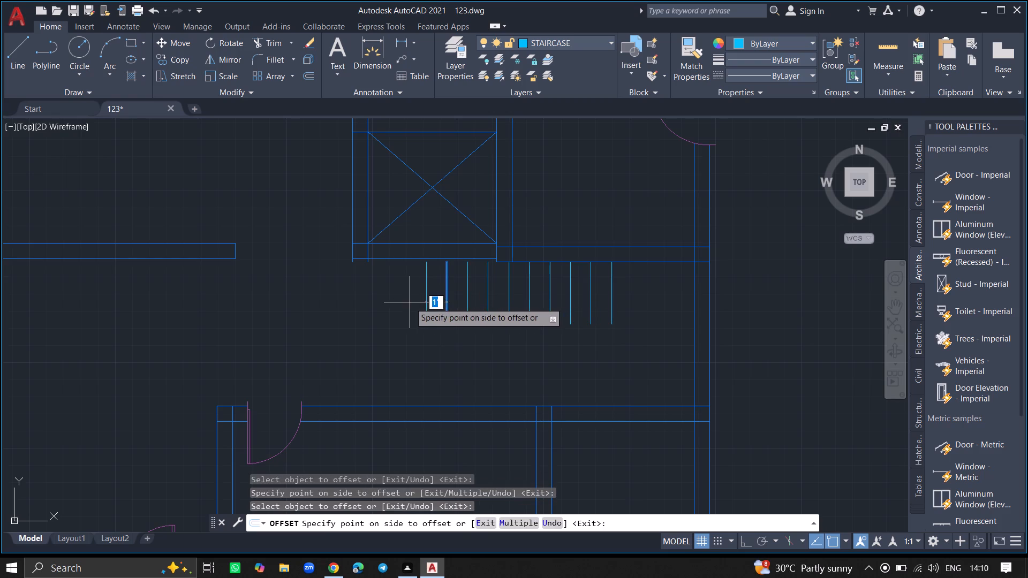
{"action": "left_click", "coordinate": [410, 302]}
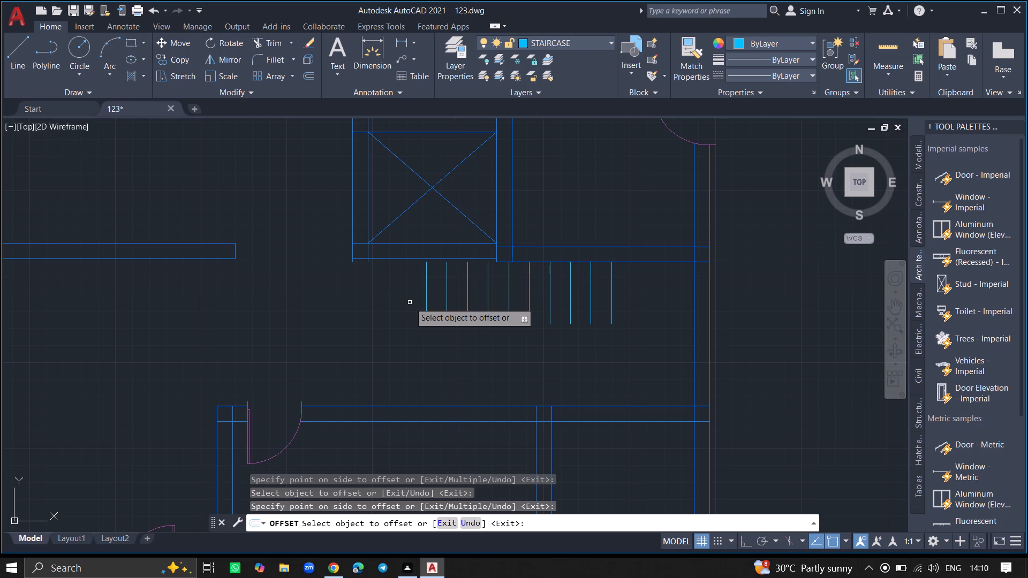
{"action": "key", "text": "Return"}
Draw a 9' horizontal line joining the lower ends of the upper flight's treads from the westernmost to the easternmost.
{"action": "key", "text": "l"}
{"action": "key", "text": "Return"}
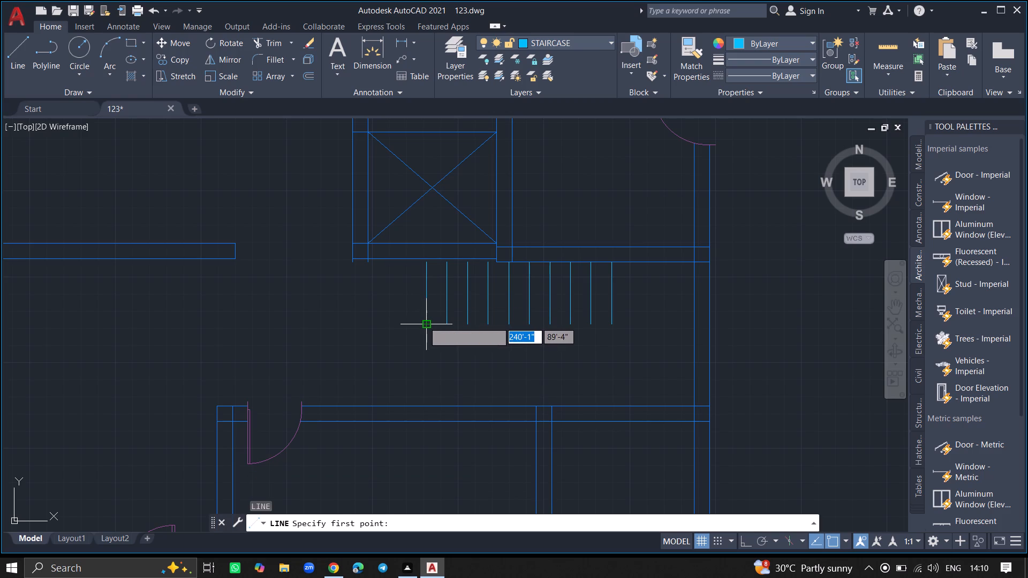
{"action": "left_click", "coordinate": [424, 322]}
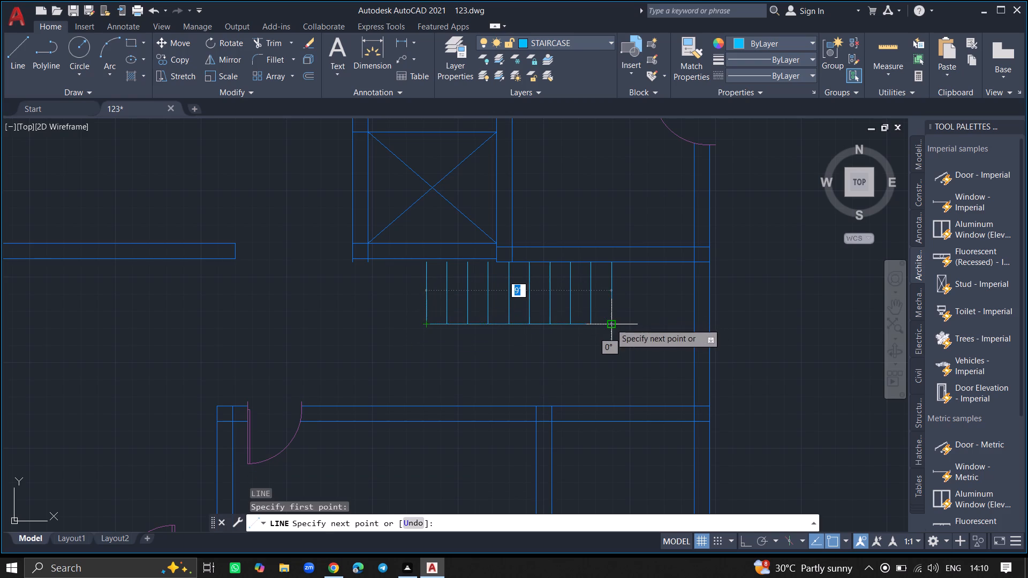
{"action": "left_click", "coordinate": [607, 324]}
{"action": "key", "text": "Return"}
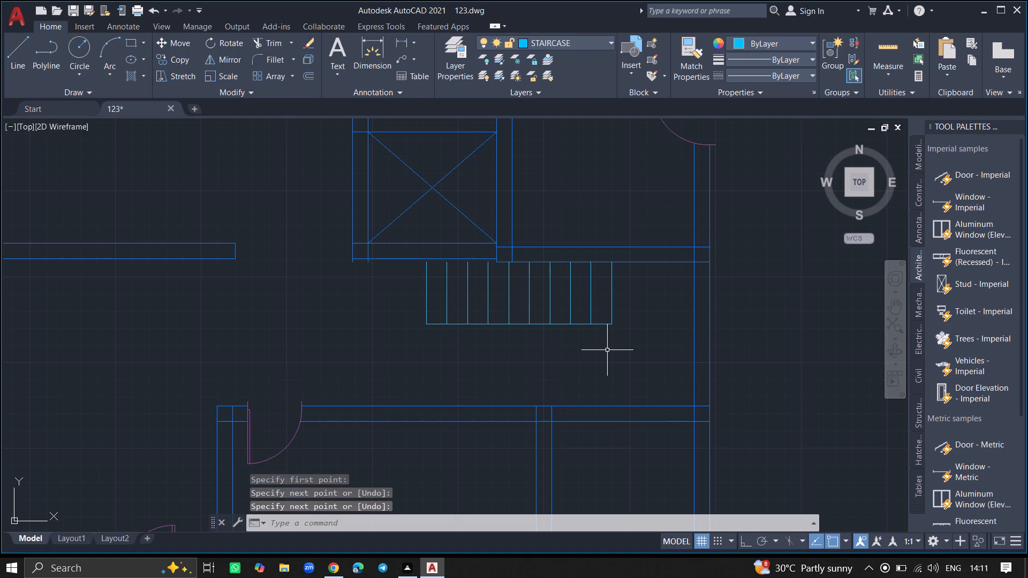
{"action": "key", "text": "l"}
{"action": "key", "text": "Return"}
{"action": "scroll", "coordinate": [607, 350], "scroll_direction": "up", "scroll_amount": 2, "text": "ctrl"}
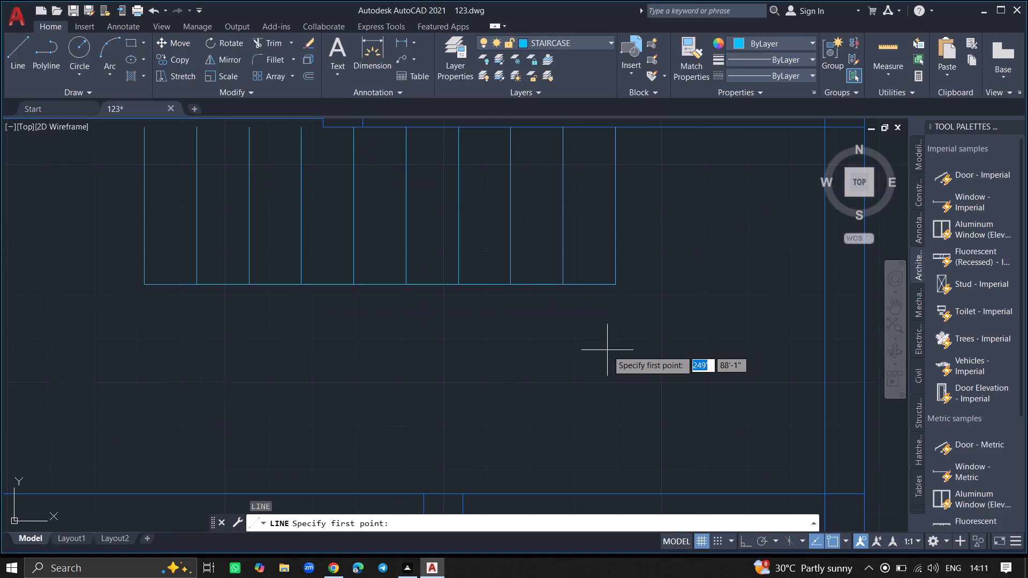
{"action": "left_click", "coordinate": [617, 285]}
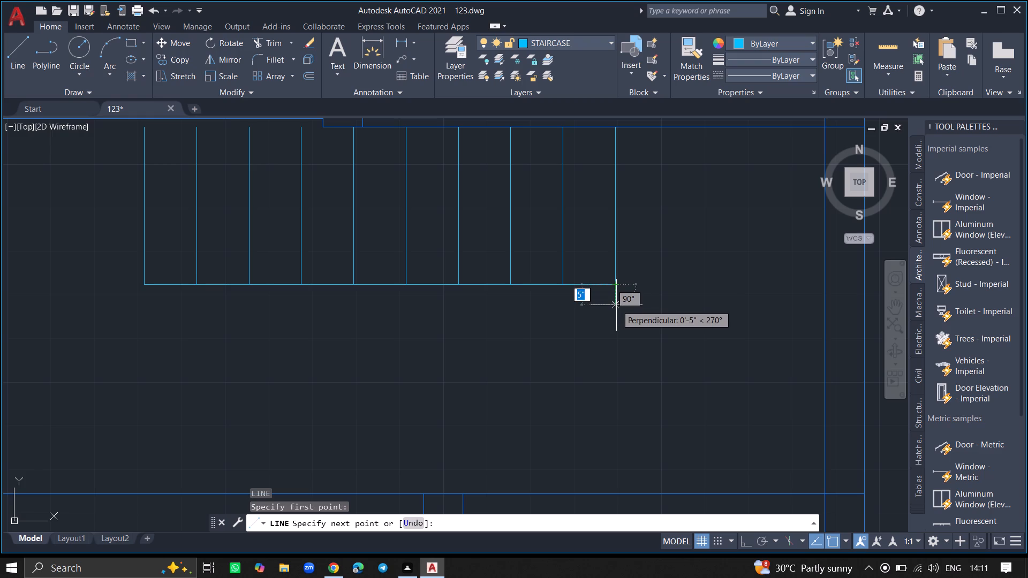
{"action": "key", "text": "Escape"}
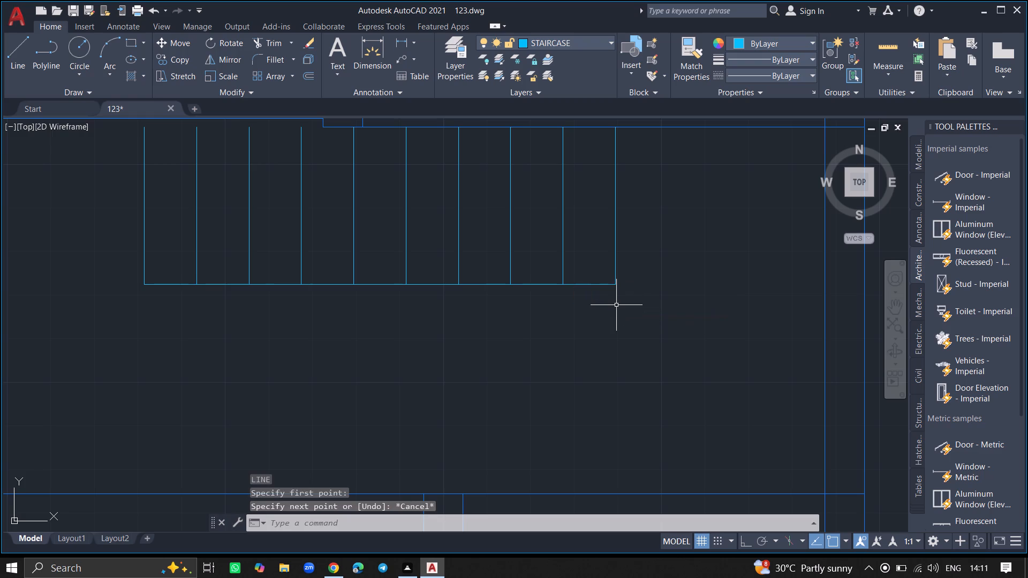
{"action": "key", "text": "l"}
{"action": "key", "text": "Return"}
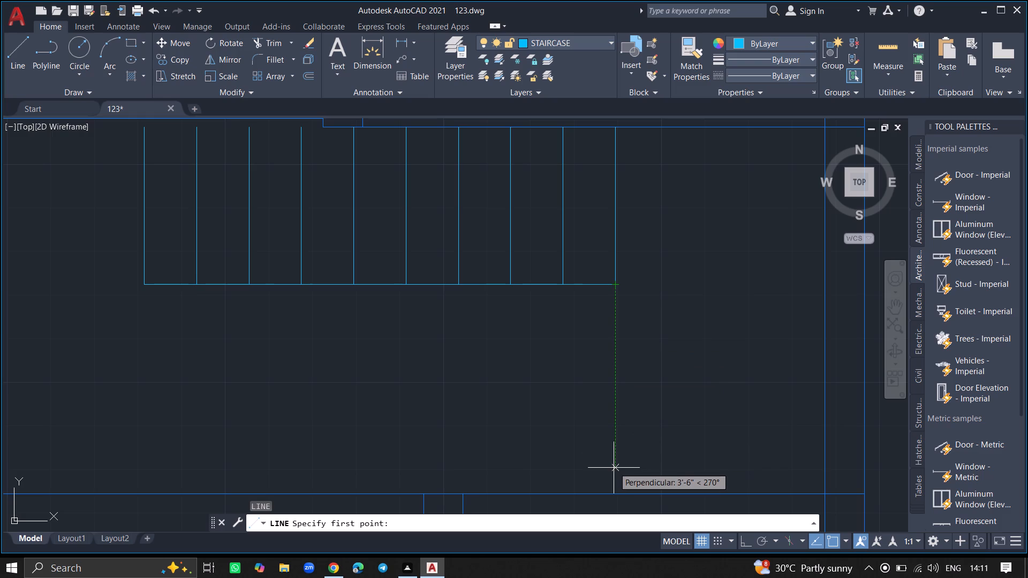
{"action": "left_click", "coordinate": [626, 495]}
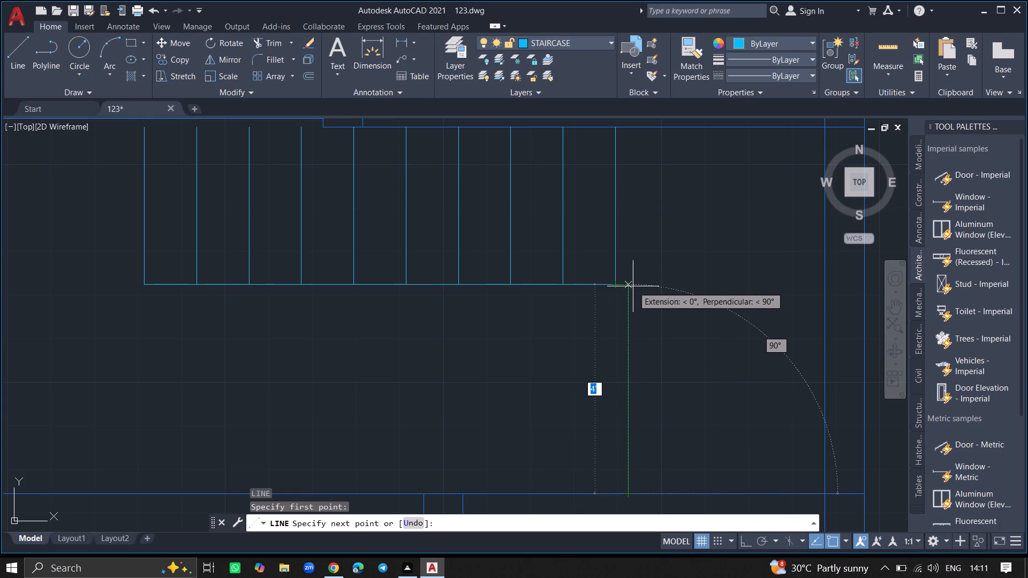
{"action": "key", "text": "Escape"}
With Ortho on, draw a 3' vertical line northward from the corridor's south wall, roughly below the upper flight's easternmost tread.
{"action": "key", "text": "l"}
{"action": "key", "text": "Return"}
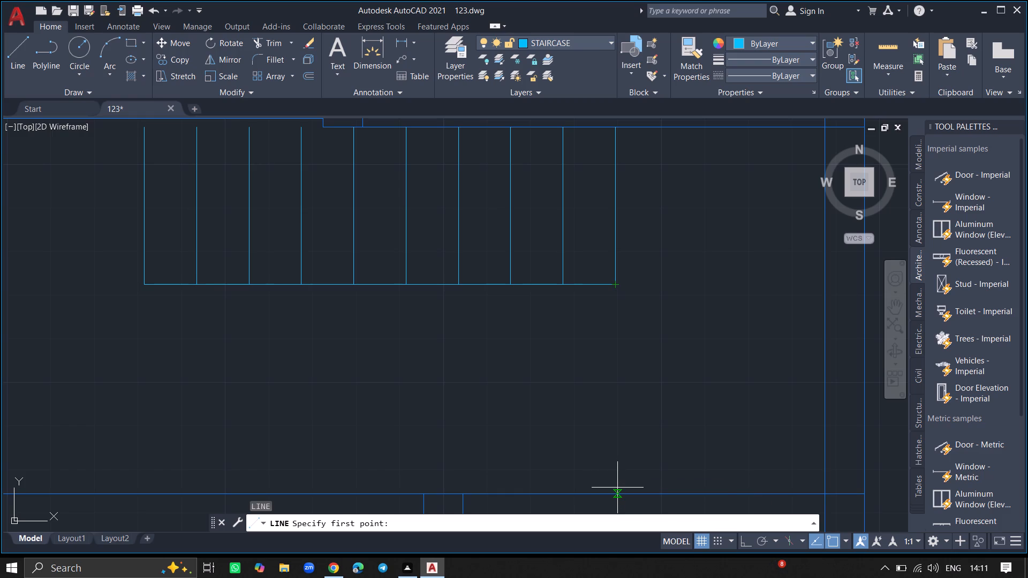
{"action": "left_click", "coordinate": [617, 488]}
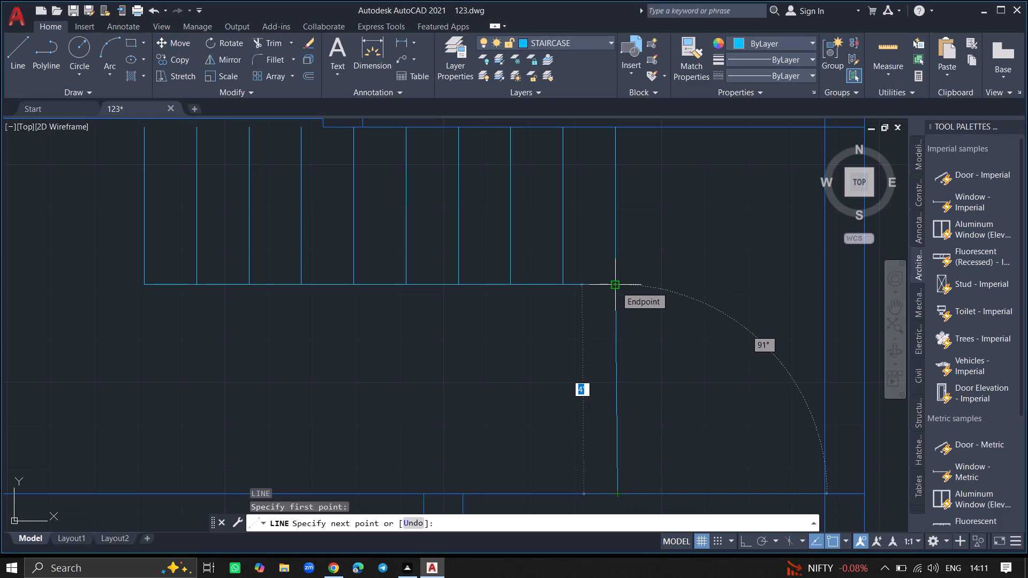
{"action": "key", "text": "F8"}
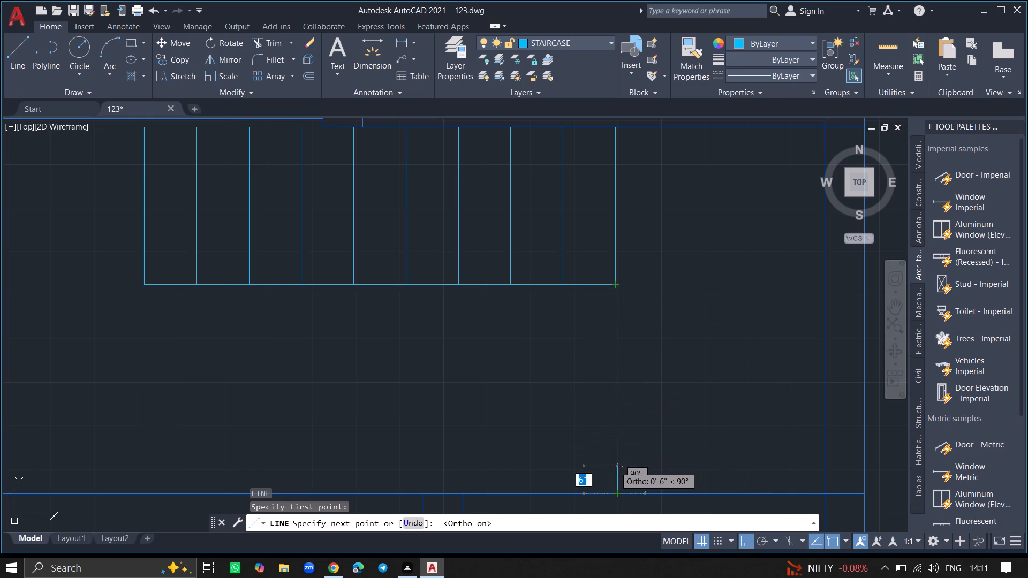
{"action": "type", "text": "3'"}
{"action": "key", "text": "Return"}
{"action": "key", "text": "Return"}
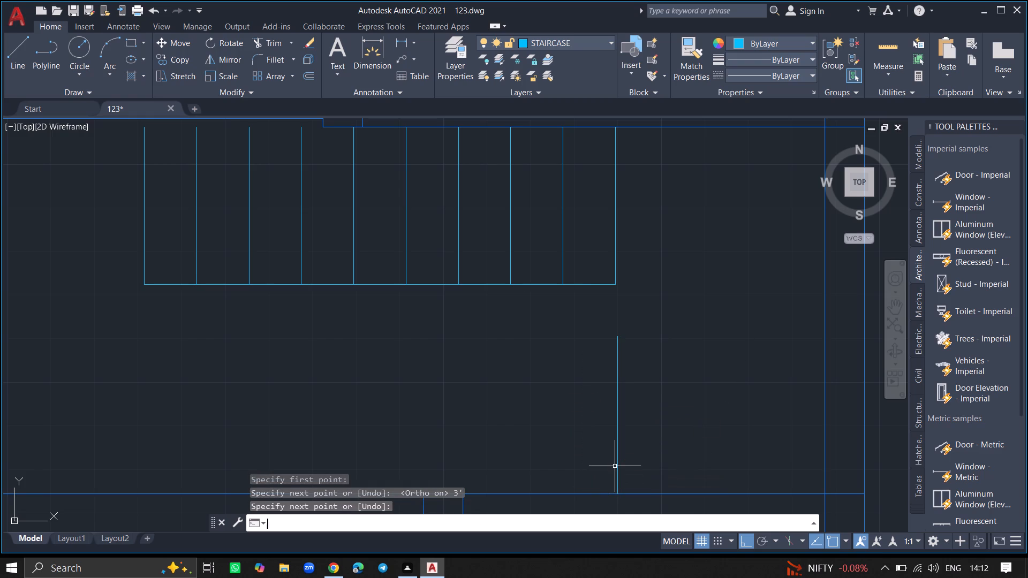
Offset the 3' line on the corridor's south wall westward four times at 1' spacing, each copy from the previous one, forming the lower flight's treads.
{"action": "key", "text": "o"}
{"action": "type", "text": "FFSET"}
{"action": "key", "text": "Return"}
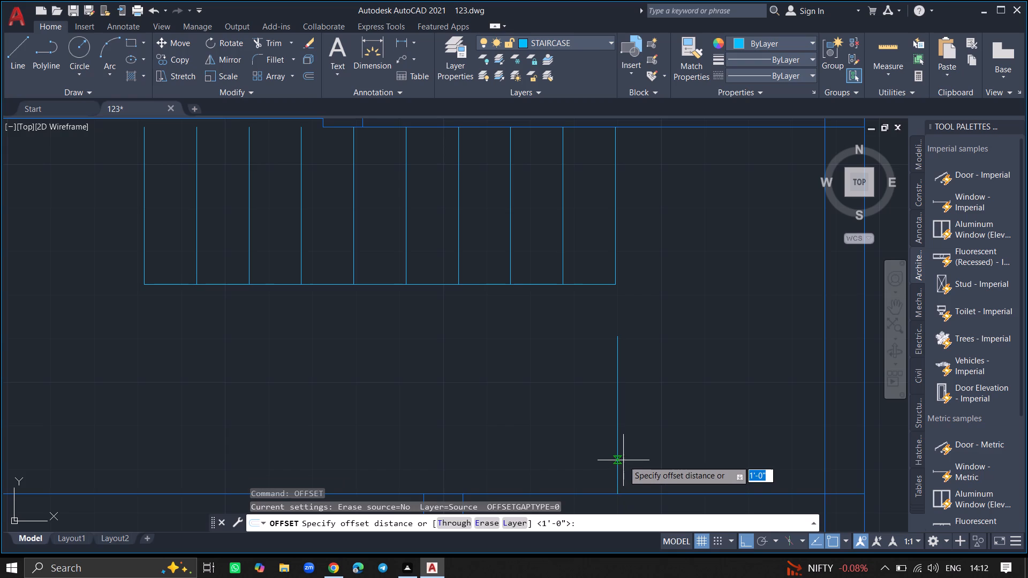
{"action": "key", "text": "Return"}
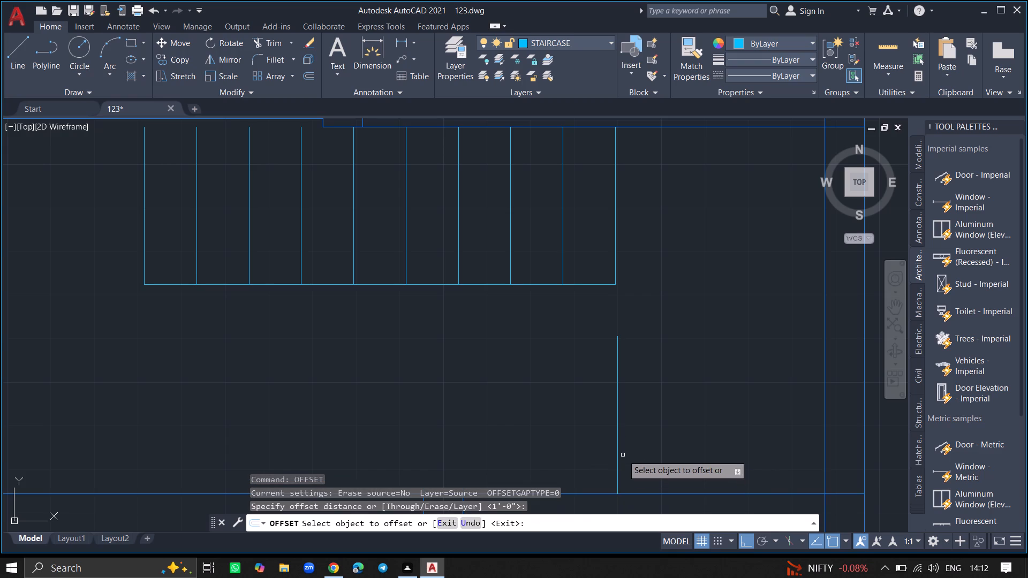
{"action": "left_click", "coordinate": [617, 455]}
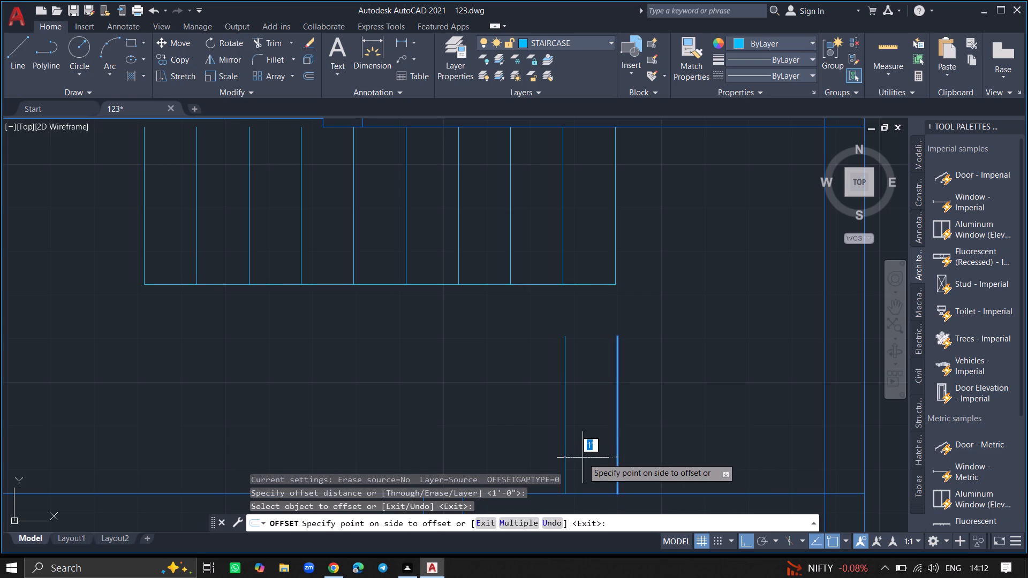
{"action": "left_click", "coordinate": [583, 458]}
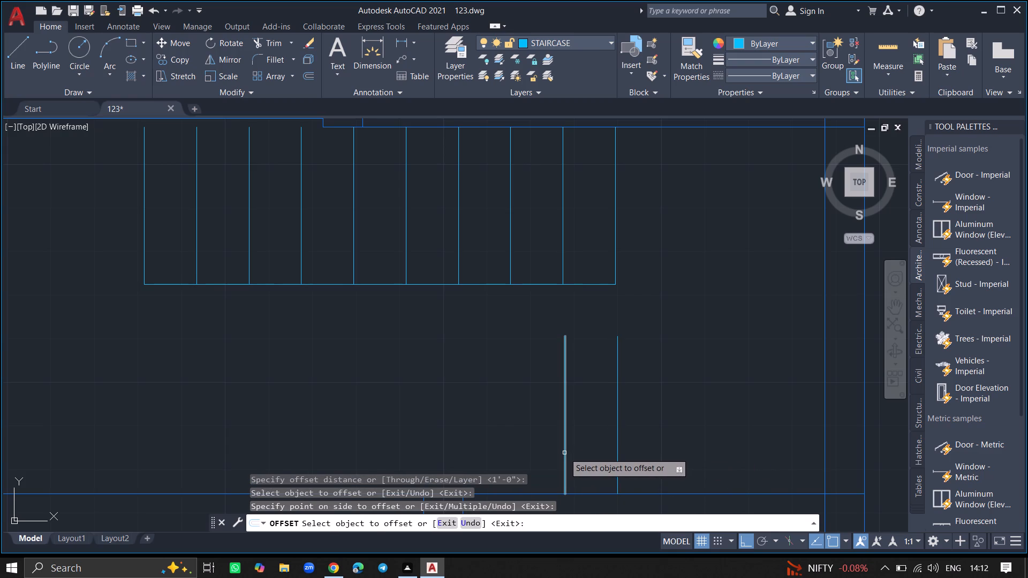
{"action": "left_click", "coordinate": [564, 453]}
{"action": "left_click", "coordinate": [472, 443]}
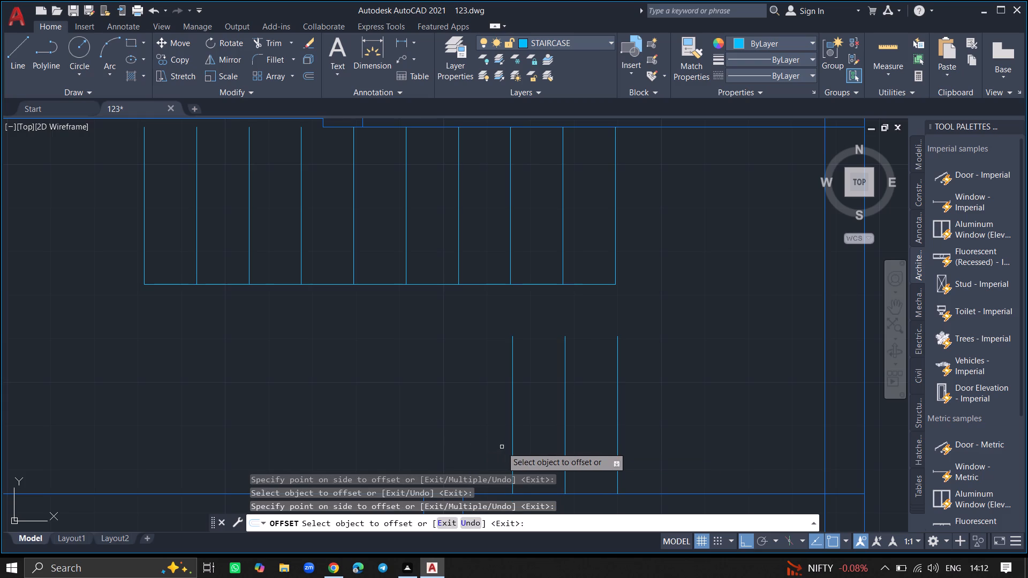
{"action": "left_click", "coordinate": [511, 448]}
{"action": "left_click", "coordinate": [480, 443]}
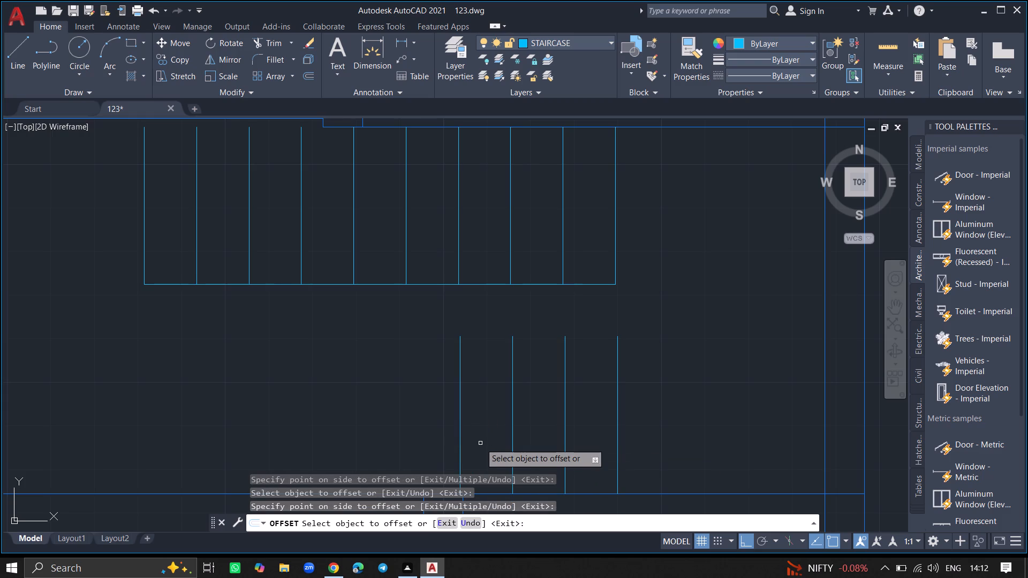
{"action": "left_click", "coordinate": [461, 439]}
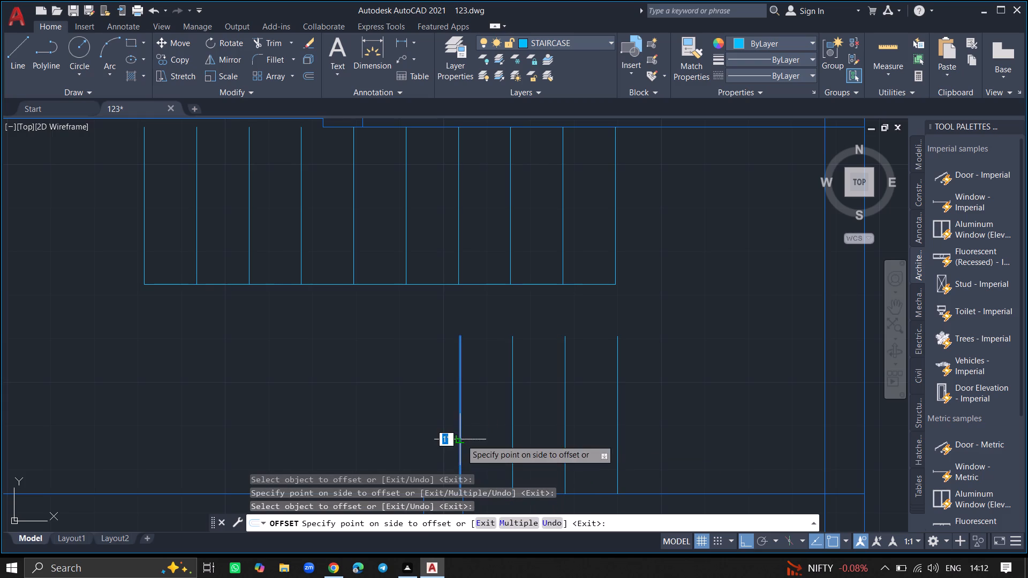
{"action": "left_click", "coordinate": [404, 437]}
{"action": "key", "text": "Return"}
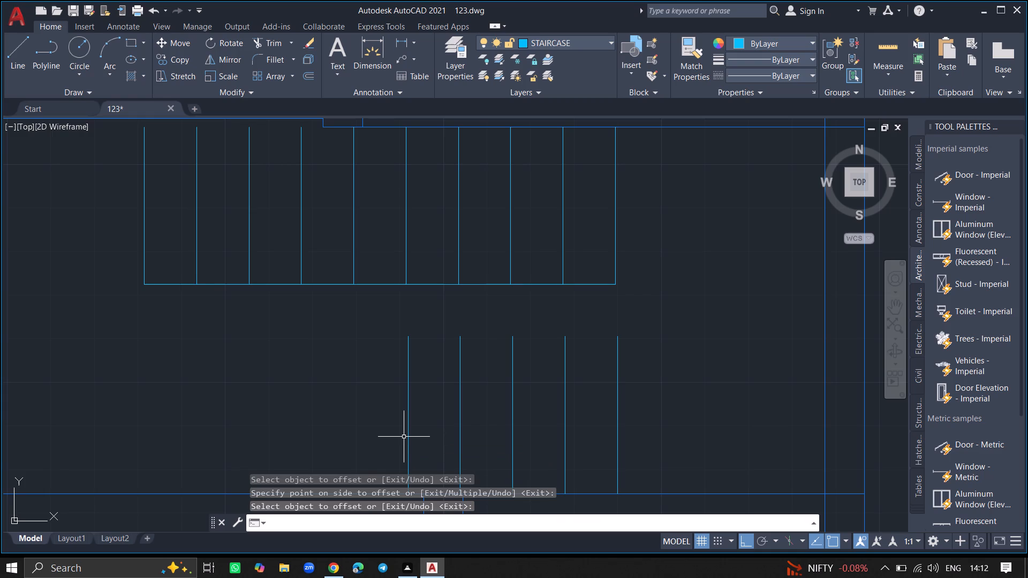
Draw a horizontal line joining the upper ends of the lower flight's treads from the easternmost to the westernmost.
{"action": "key", "text": "l"}
{"action": "key", "text": "Return"}
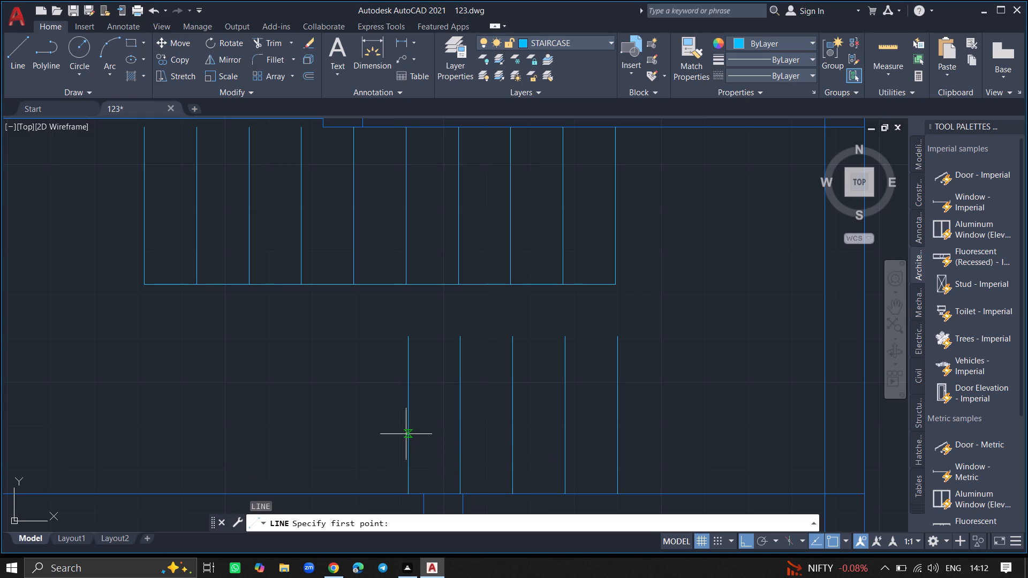
{"action": "left_click", "coordinate": [615, 341]}
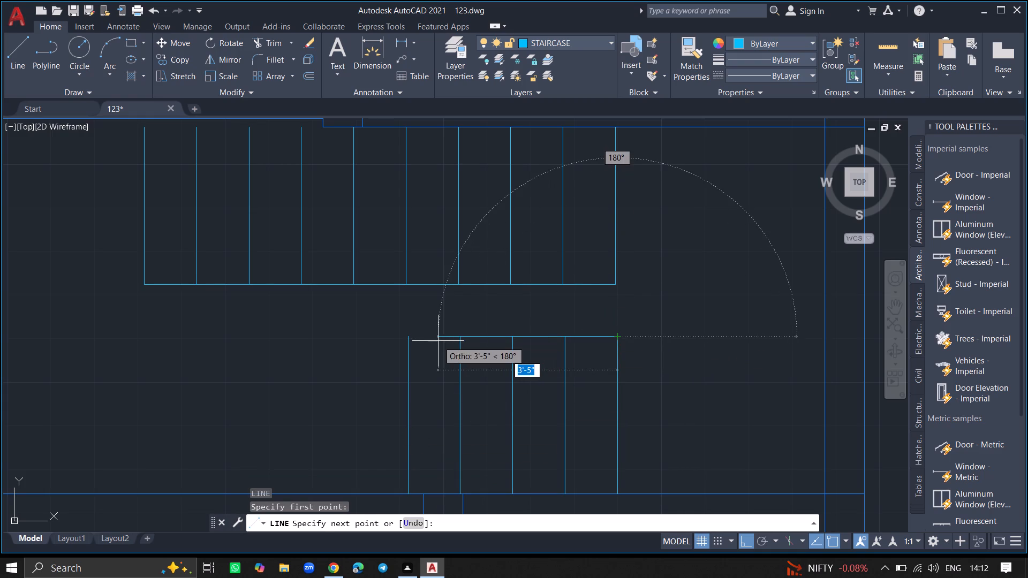
{"action": "left_click", "coordinate": [409, 339]}
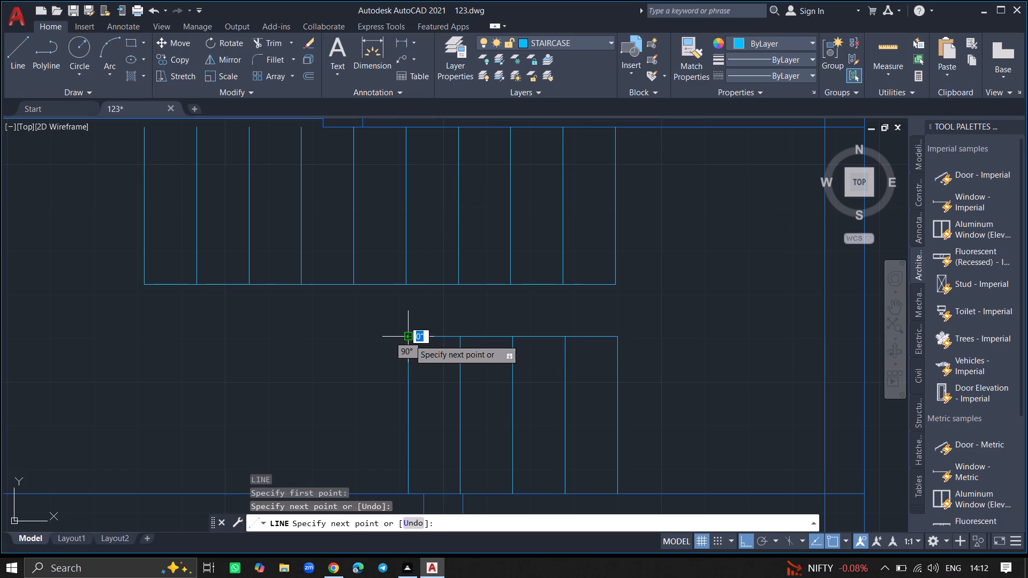
{"action": "key", "text": "Return"}
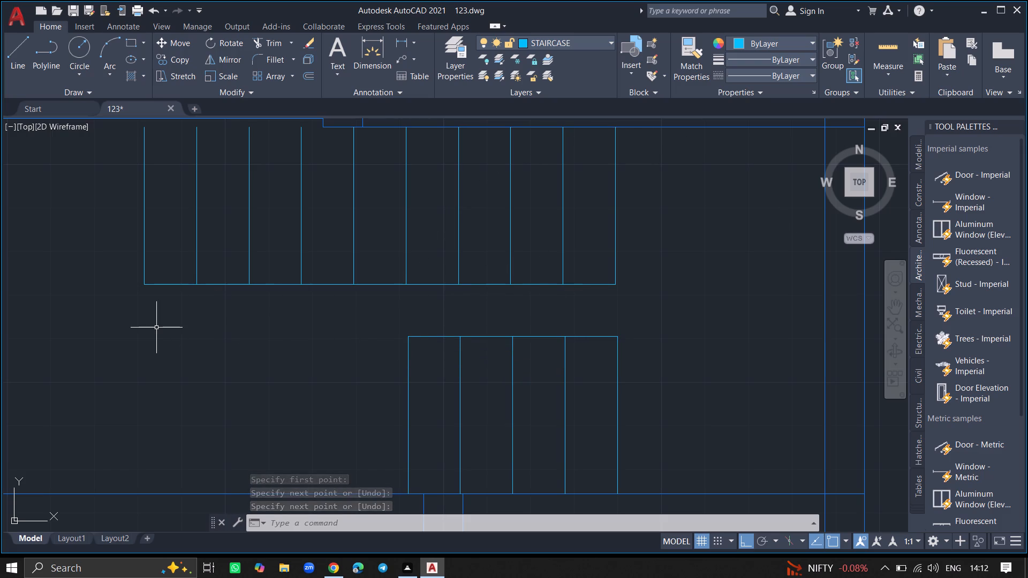
Outline the gap between flights: 1' down from the upper flight's southwest corner, east to the lower flight's northeast corner, and up to the upper flight's southeast corner.
{"action": "key", "text": "l"}
{"action": "key", "text": "Return"}
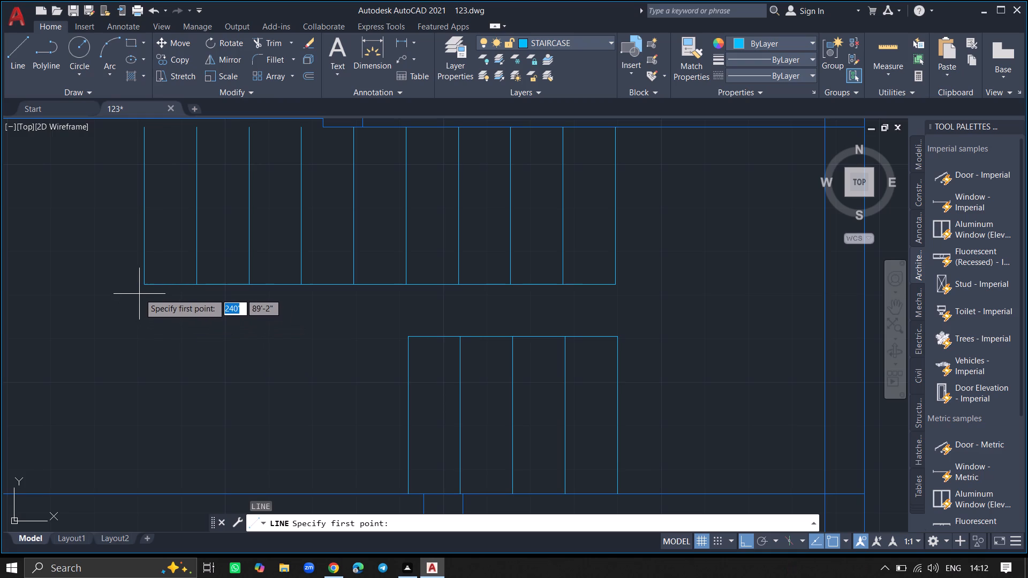
{"action": "left_click", "coordinate": [143, 286]}
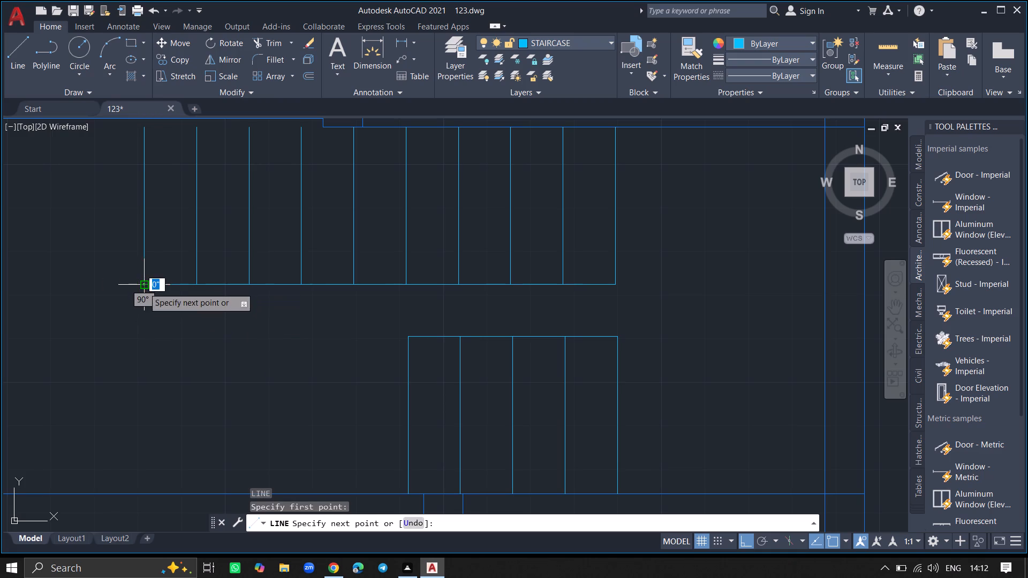
{"action": "type", "text": "1'"}
{"action": "key", "text": "Return"}
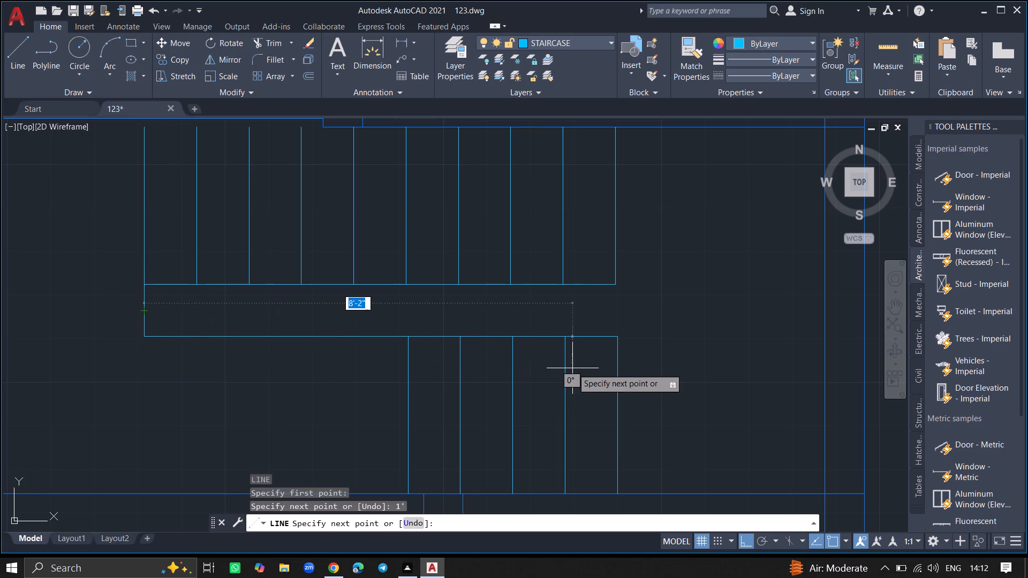
{"action": "left_click", "coordinate": [618, 339]}
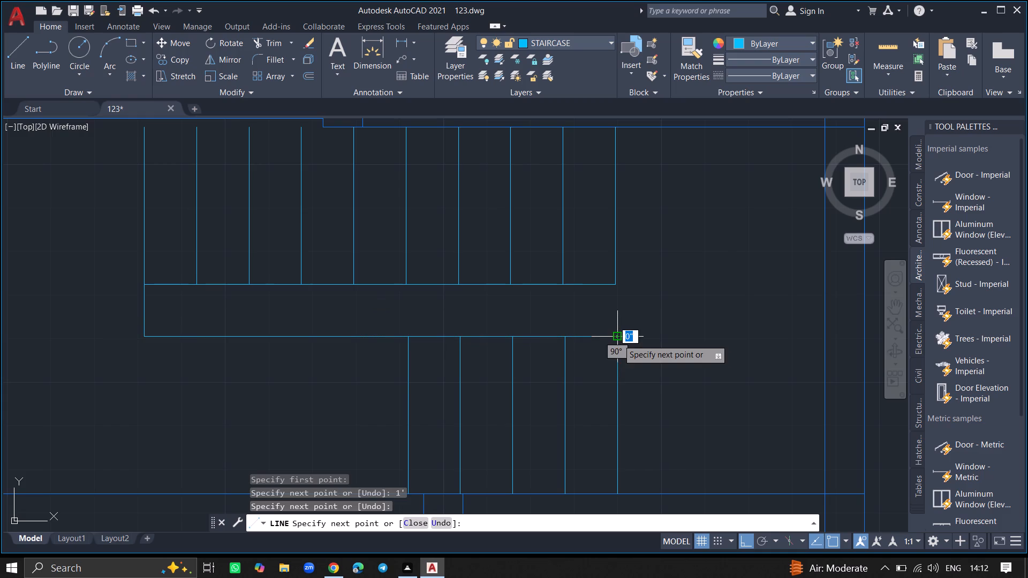
{"action": "left_click", "coordinate": [616, 288]}
{"action": "key", "text": "Return"}
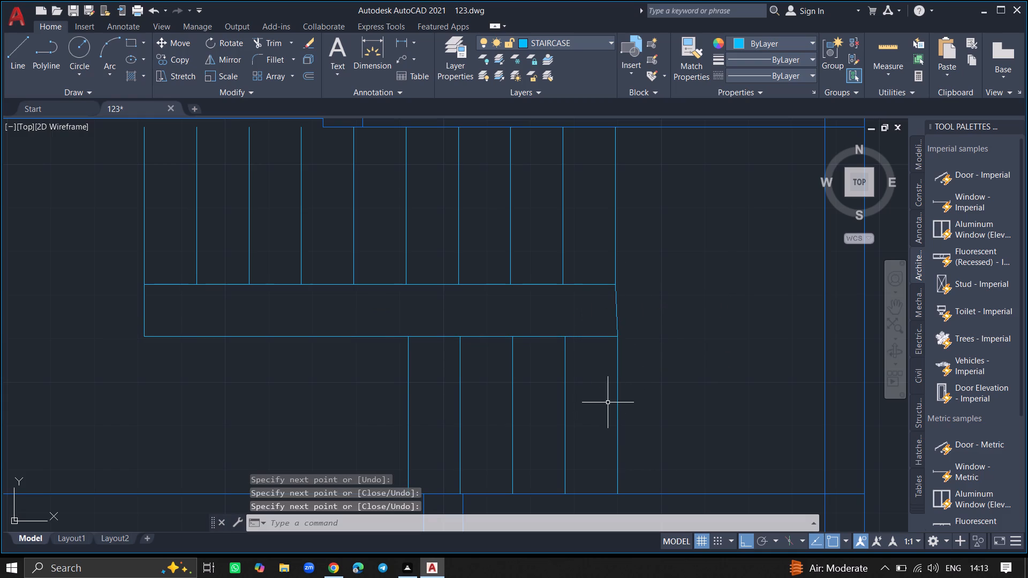
Delete the slanted line closing the east end of the gap between the two flights.
{"action": "scroll", "coordinate": [639, 347], "scroll_direction": "up", "scroll_amount": 2, "text": "ctrl"}
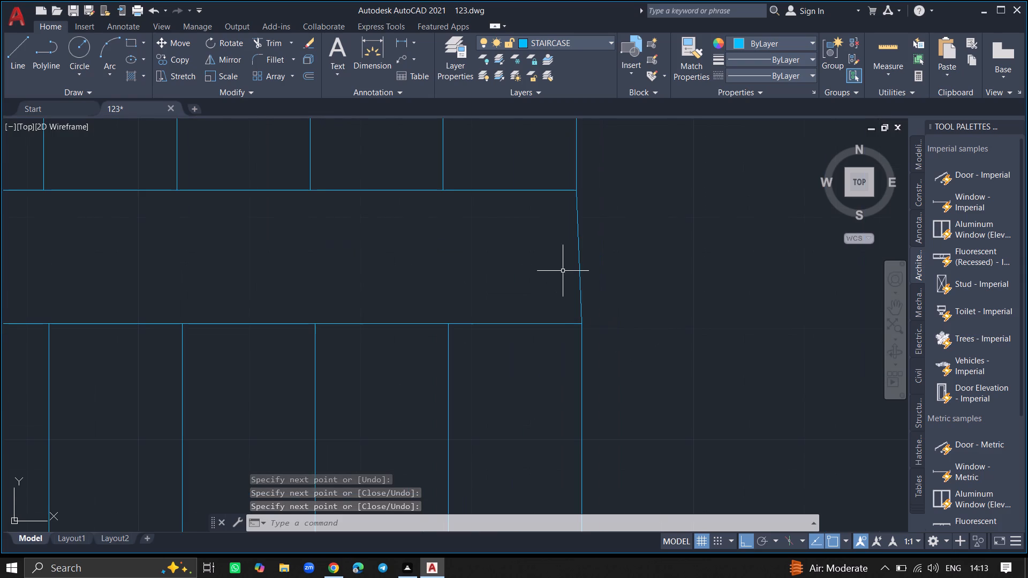
{"action": "left_click", "coordinate": [579, 266]}
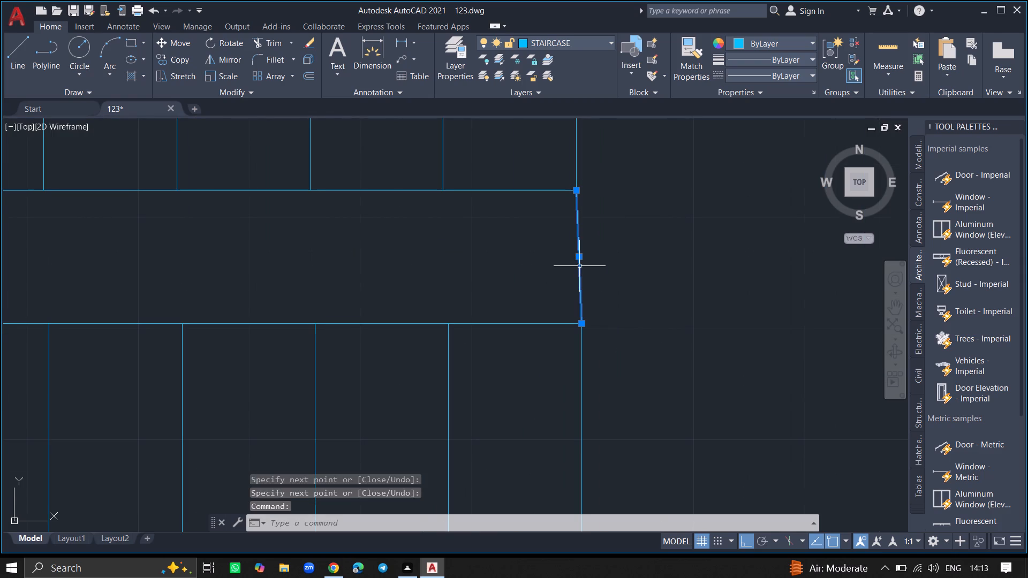
{"action": "key", "text": "Delete"}
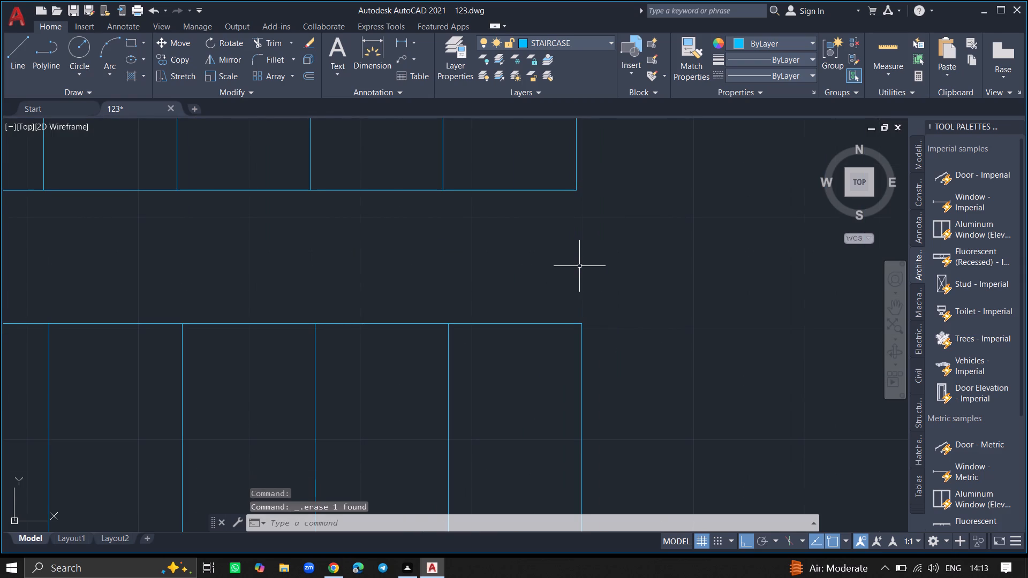
Draw a vertical line about 1' north from the lower flight's northeast corner, with a short westward segment to the upper flight's southeast corner.
{"action": "key", "text": "l"}
{"action": "key", "text": "Return"}
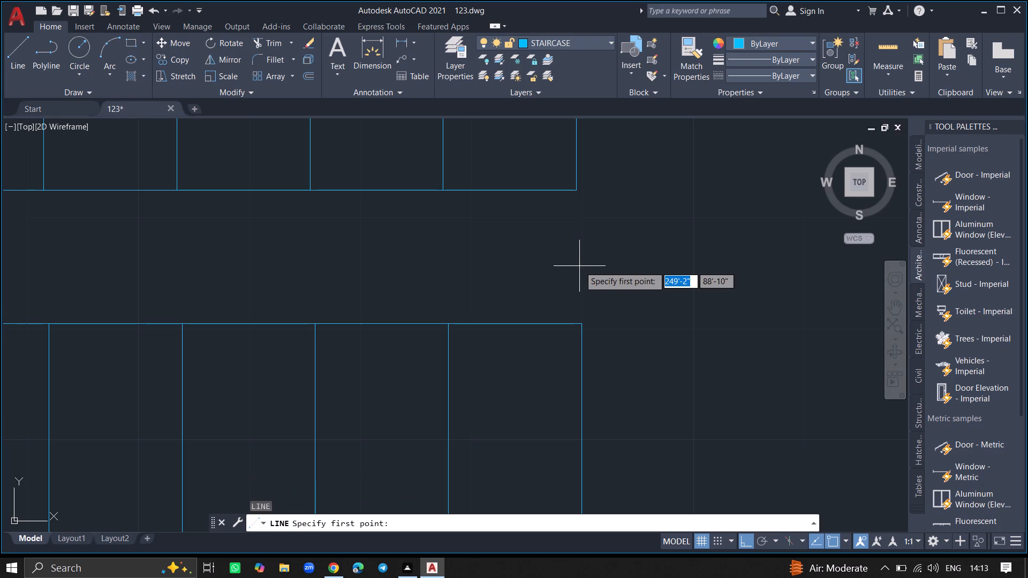
{"action": "left_click", "coordinate": [583, 325]}
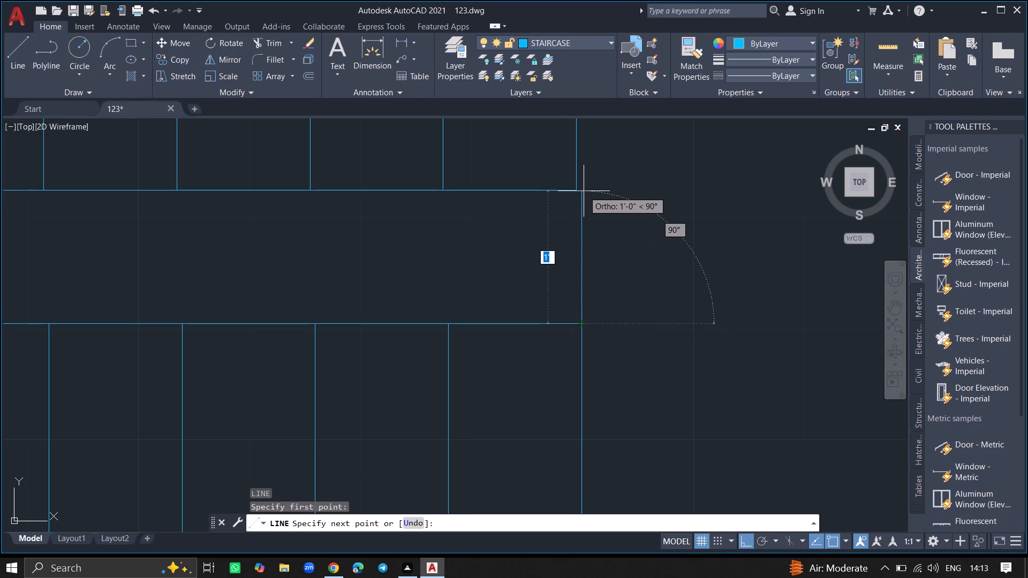
{"action": "scroll", "coordinate": [584, 191], "scroll_direction": "up", "scroll_amount": 3, "text": "ctrl"}
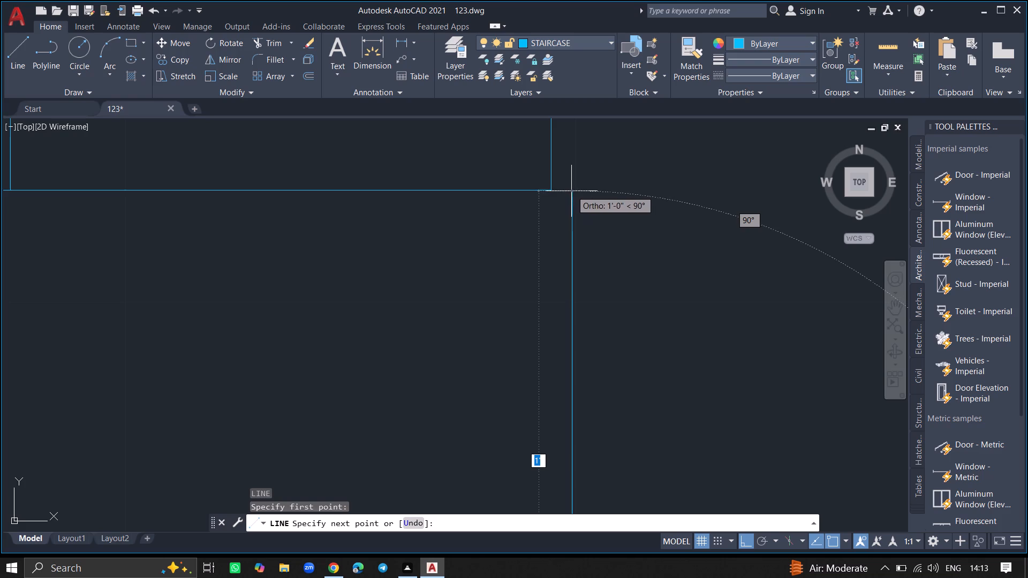
{"action": "left_click", "coordinate": [571, 191]}
{"action": "left_click", "coordinate": [551, 189]}
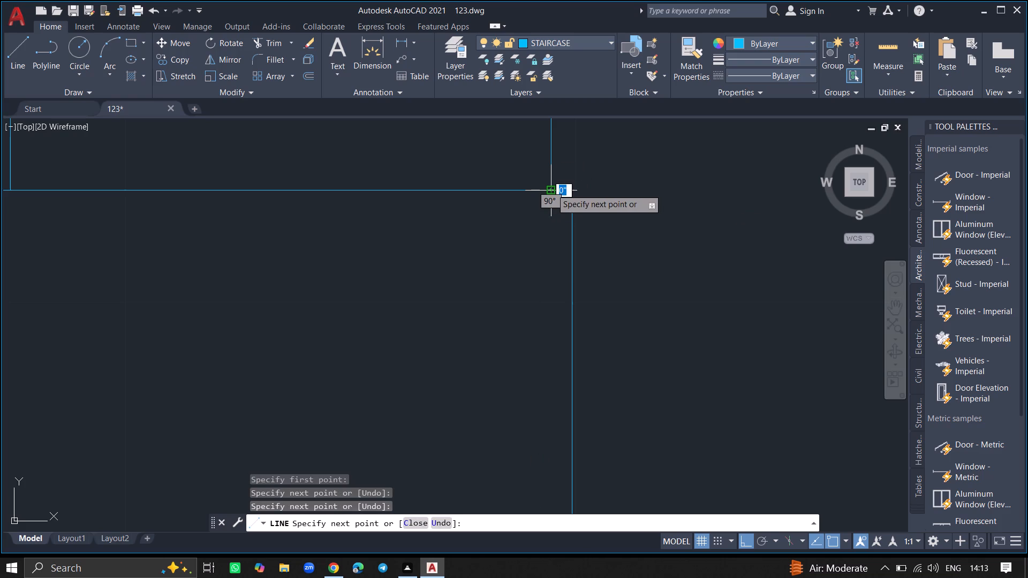
{"action": "key", "text": "Return"}
{"action": "scroll", "coordinate": [551, 189], "scroll_direction": "down", "scroll_amount": 2, "text": "ctrl"}
{"action": "scroll", "coordinate": [588, 276], "scroll_direction": "down", "scroll_amount": 3, "text": "ctrl"}
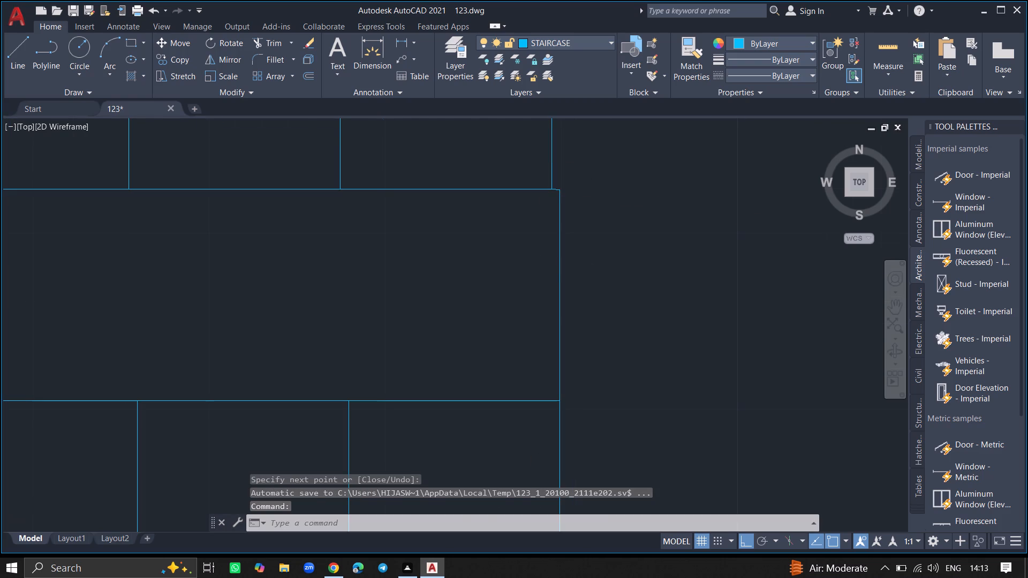
{"action": "scroll", "coordinate": [588, 276], "scroll_direction": "down", "scroll_amount": 1, "text": "ctrl"}
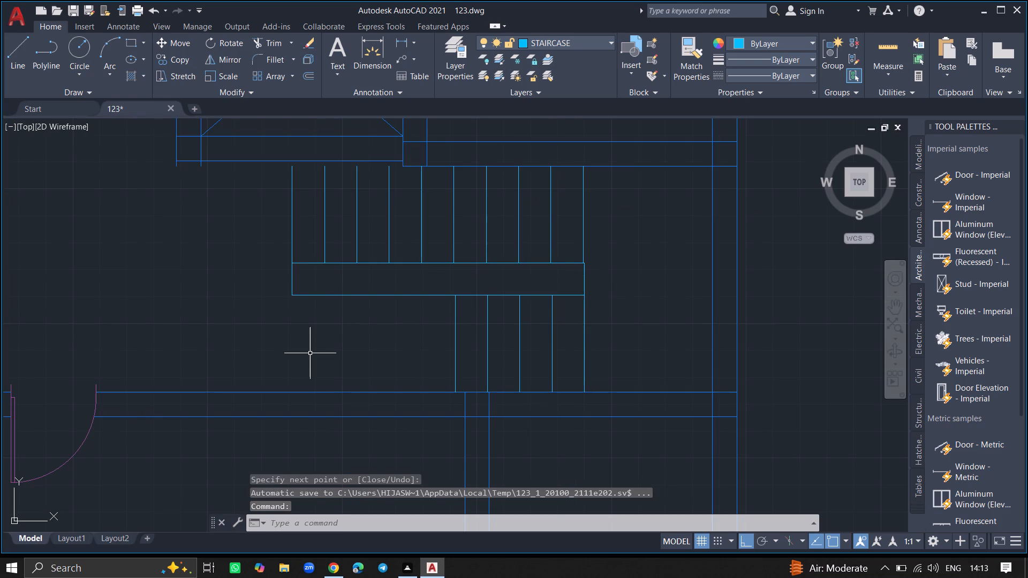
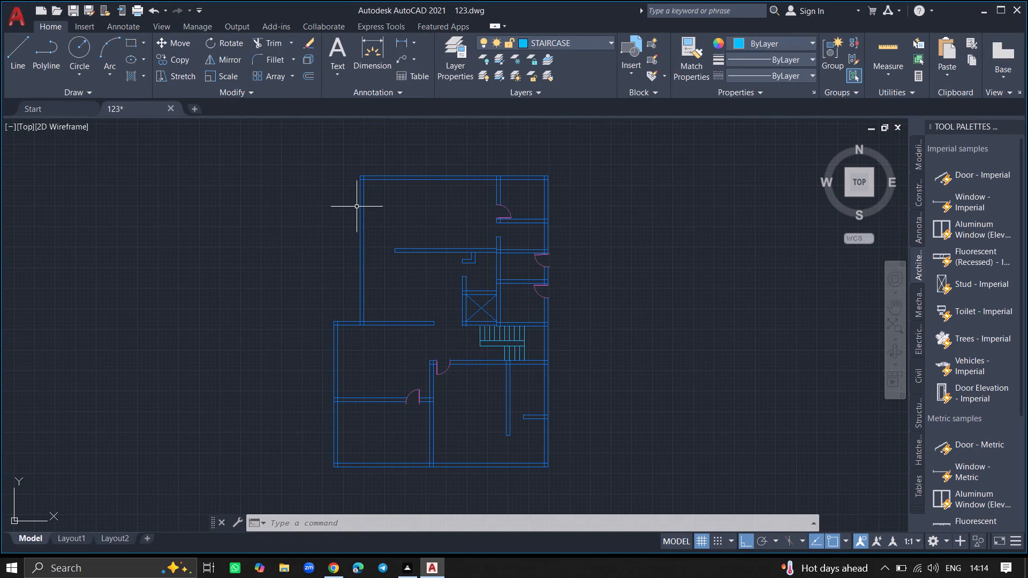
Make WINDOWS the current layer.
{"action": "left_click", "coordinate": [448, 55]}
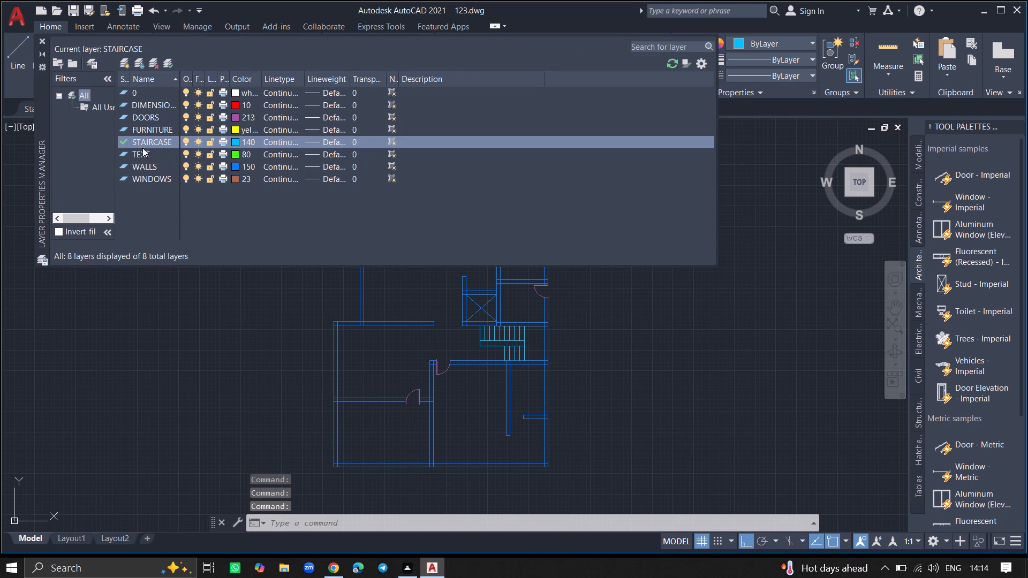
{"action": "double_click", "coordinate": [155, 180]}
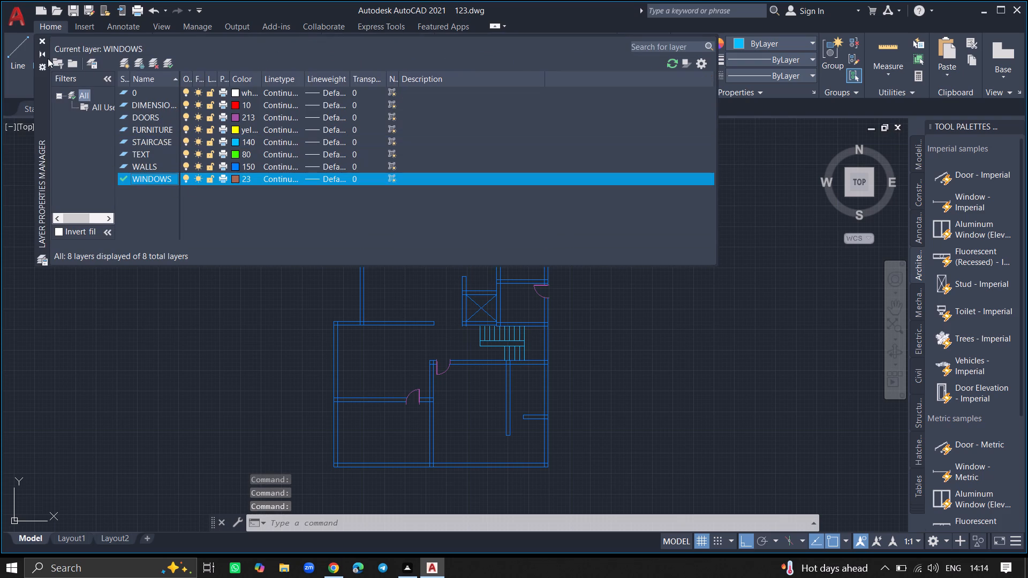
{"action": "left_click", "coordinate": [42, 43]}
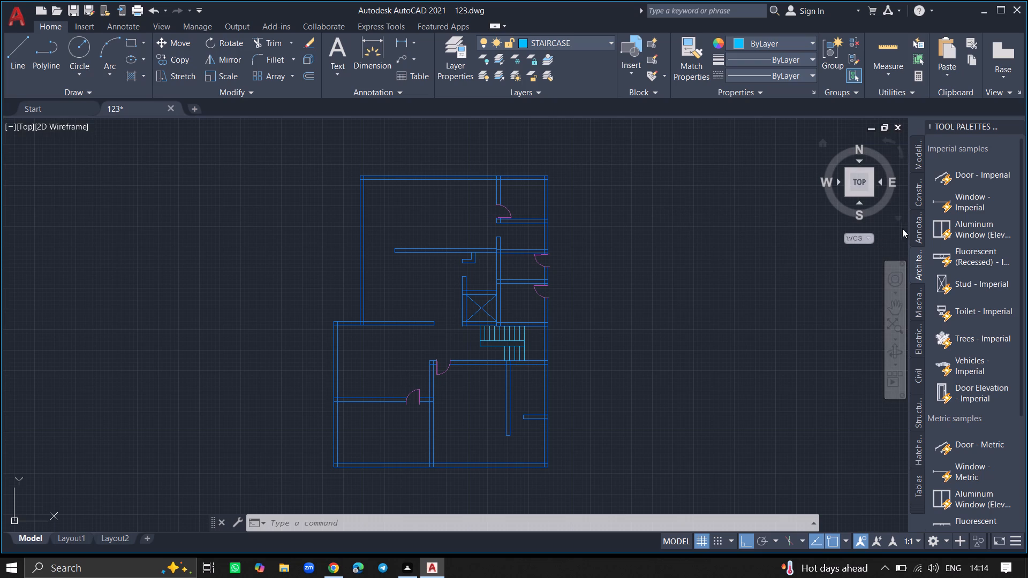
Insert a Window - Imperial block outside the floor plan, west of the northwest room.
{"action": "left_click", "coordinate": [939, 200]}
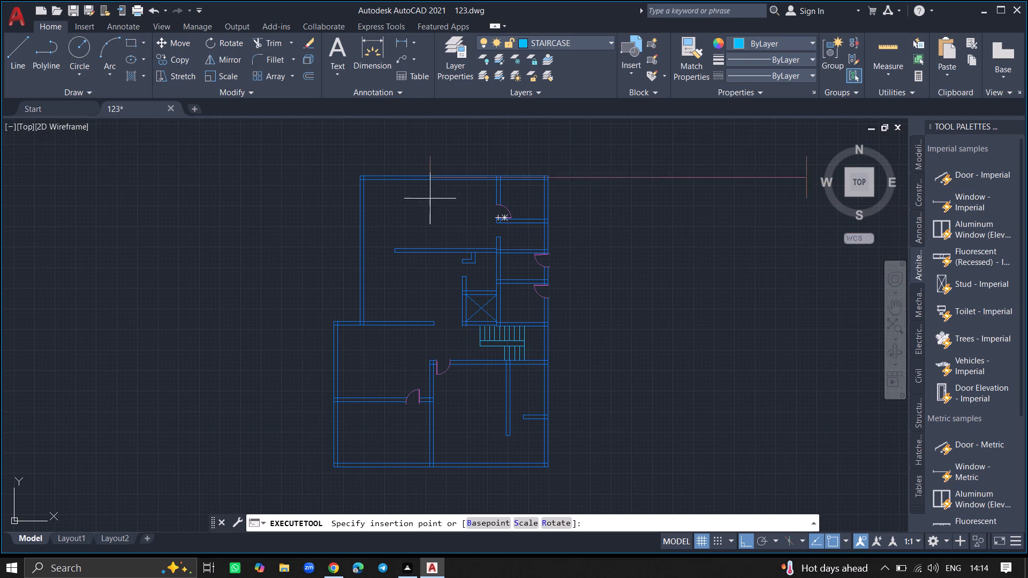
{"action": "left_click", "coordinate": [313, 223]}
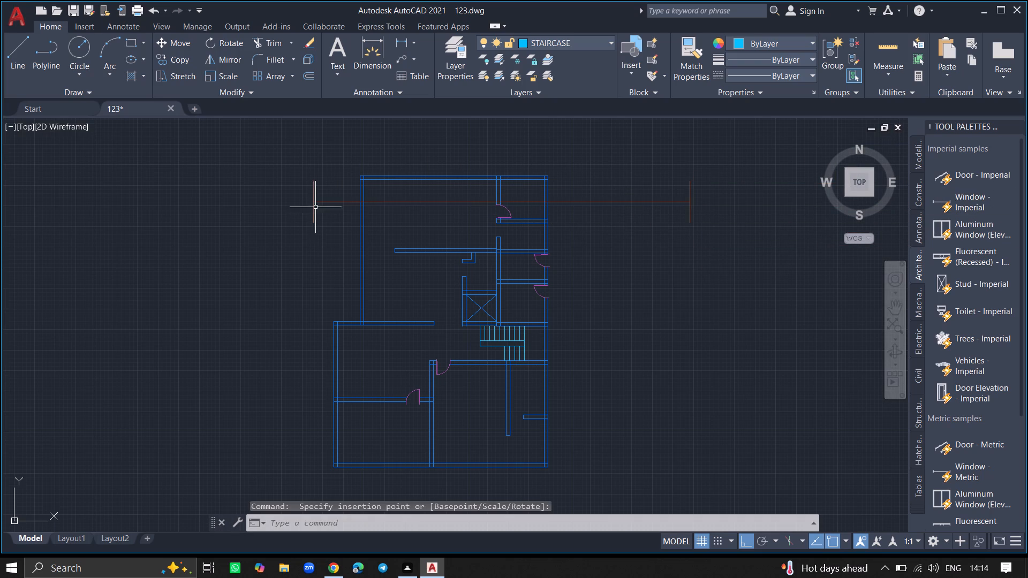
Scale the inserted window down from its west end until it fits in the space west of the plan.
{"action": "left_click", "coordinate": [313, 200]}
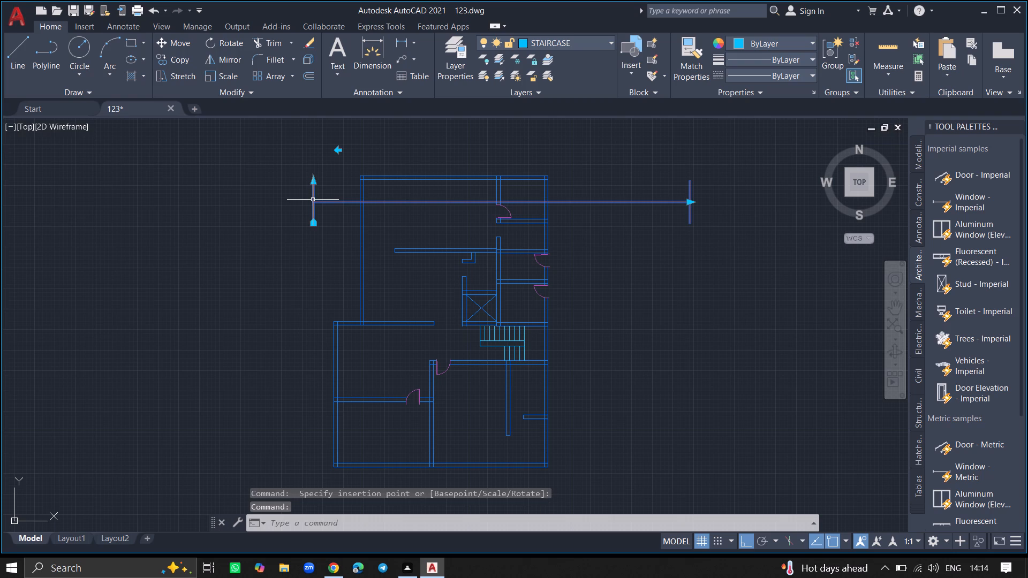
{"action": "type", "text": "SC"}
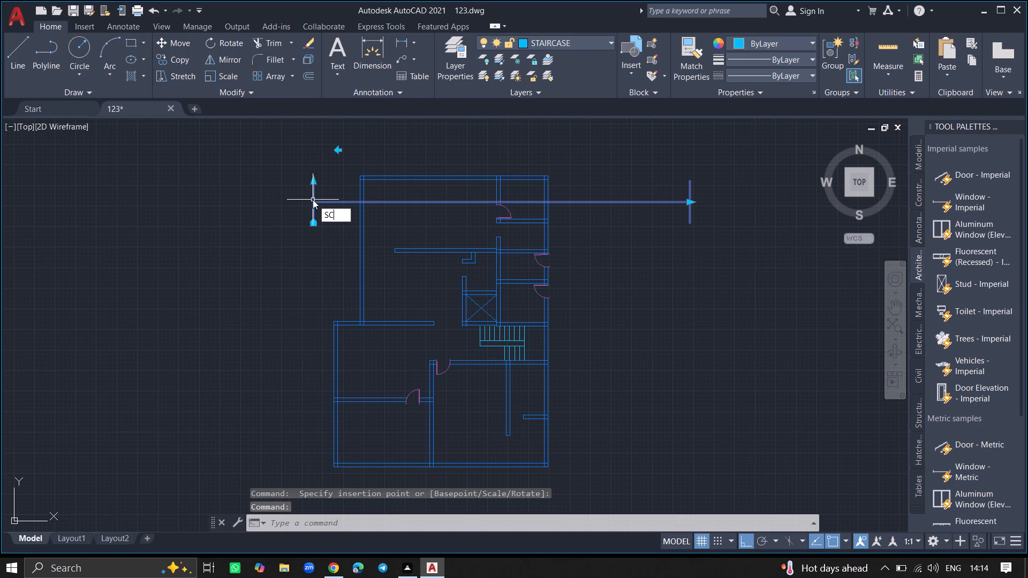
{"action": "key", "text": "Return"}
{"action": "left_click", "coordinate": [313, 200]}
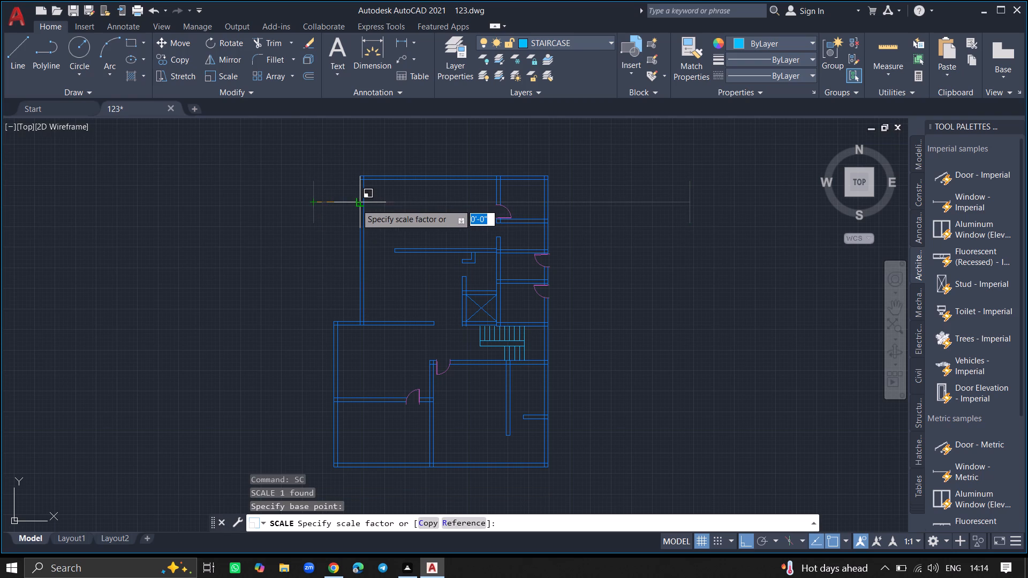
{"action": "scroll", "coordinate": [356, 204], "scroll_direction": "up", "scroll_amount": 5, "text": "ctrl"}
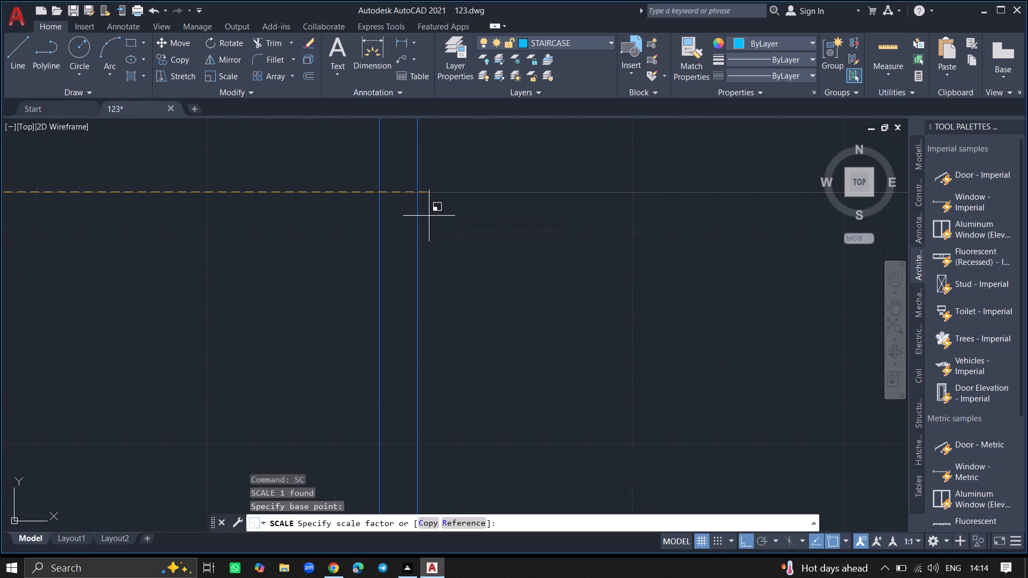
{"action": "scroll", "coordinate": [429, 216], "scroll_direction": "down", "scroll_amount": 3, "text": "ctrl"}
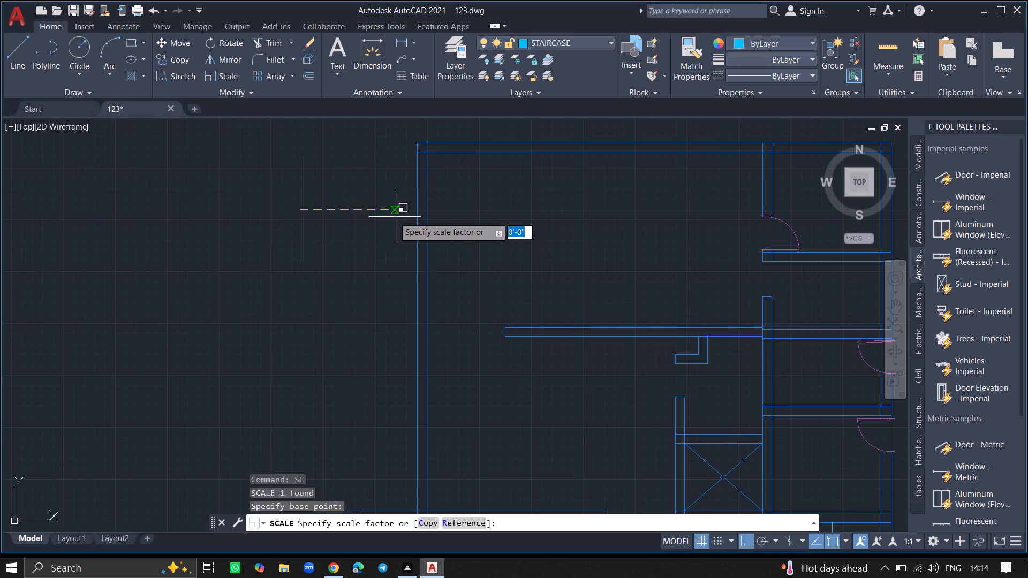
{"action": "left_click", "coordinate": [341, 213]}
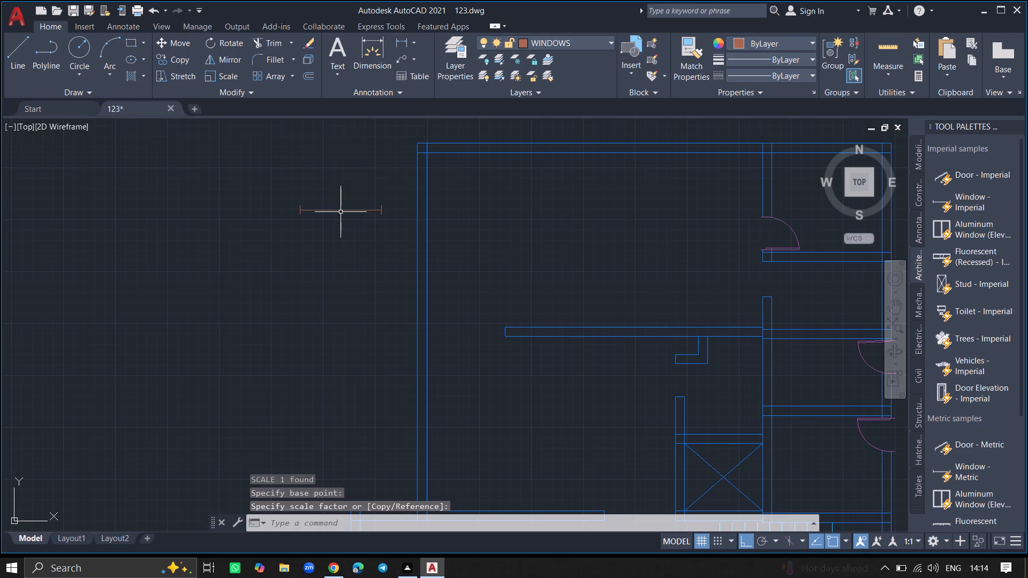
Move the scaled window into the thickness of the north exterior wall near the northwest corner, with ortho off.
{"action": "left_click", "coordinate": [341, 211]}
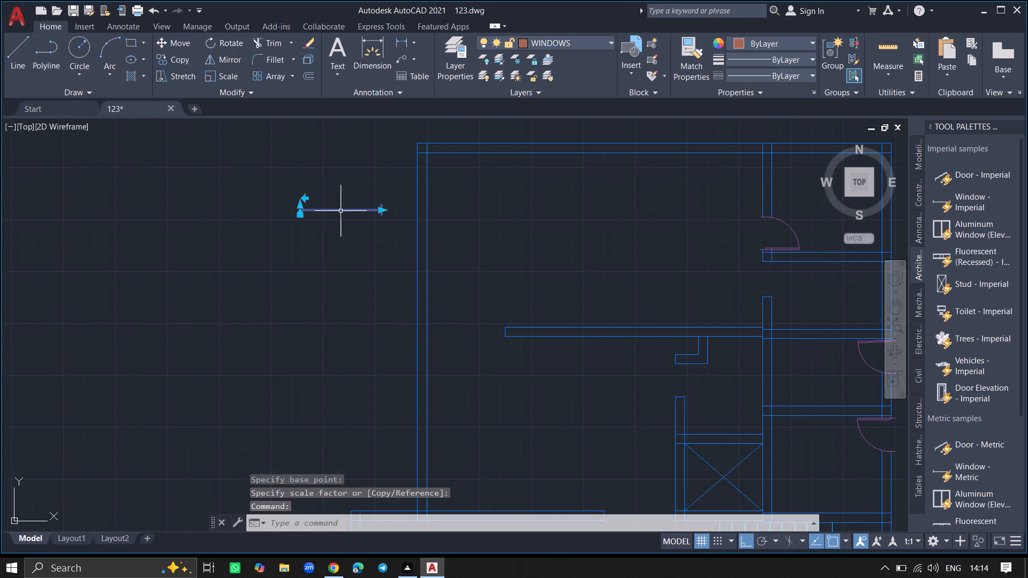
{"action": "type", "text": "MOVE"}
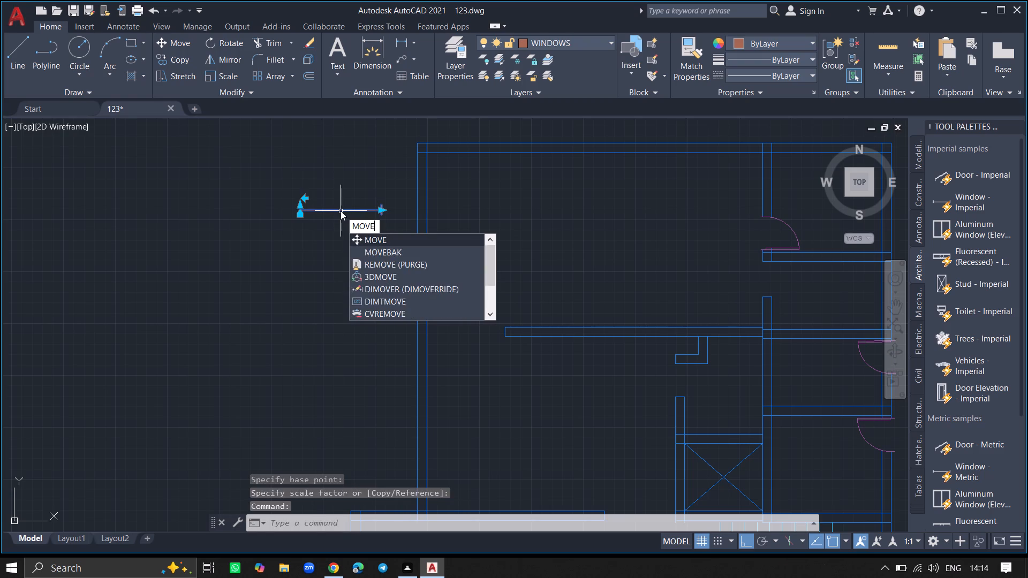
{"action": "key", "text": "Return"}
{"action": "left_click", "coordinate": [341, 211]}
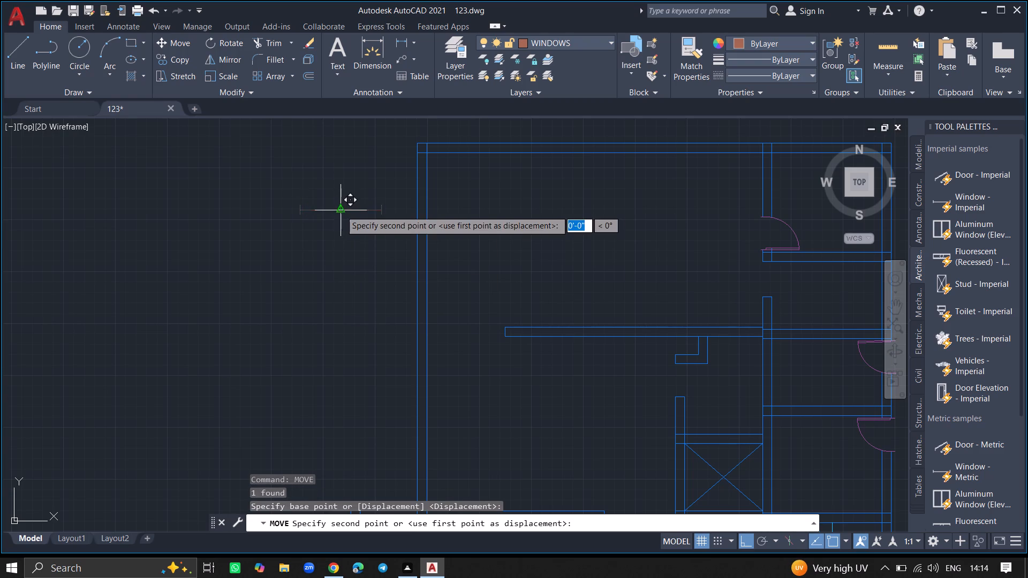
{"action": "key", "text": "F8"}
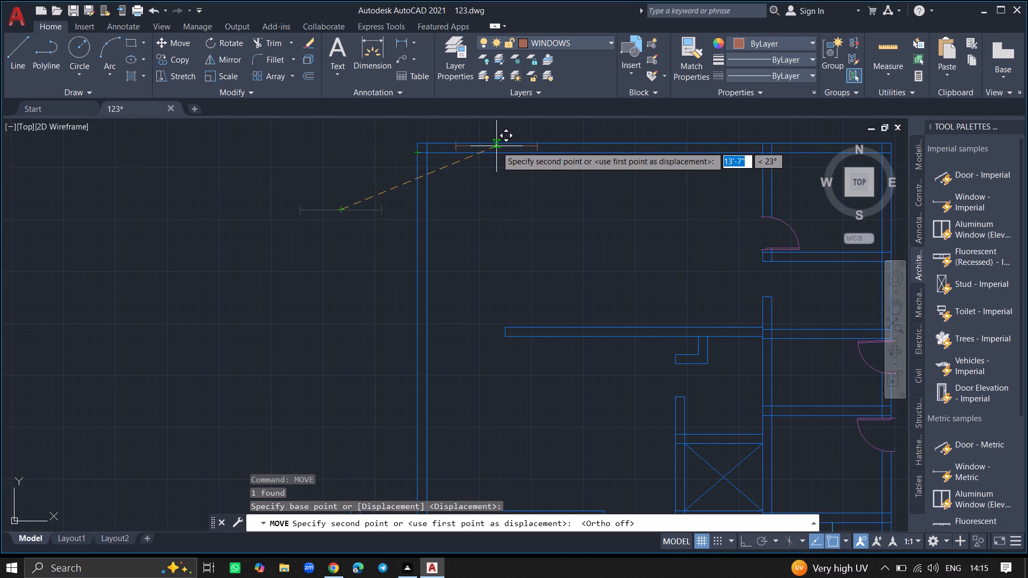
{"action": "scroll", "coordinate": [496, 146], "scroll_direction": "up", "scroll_amount": 4, "text": "ctrl"}
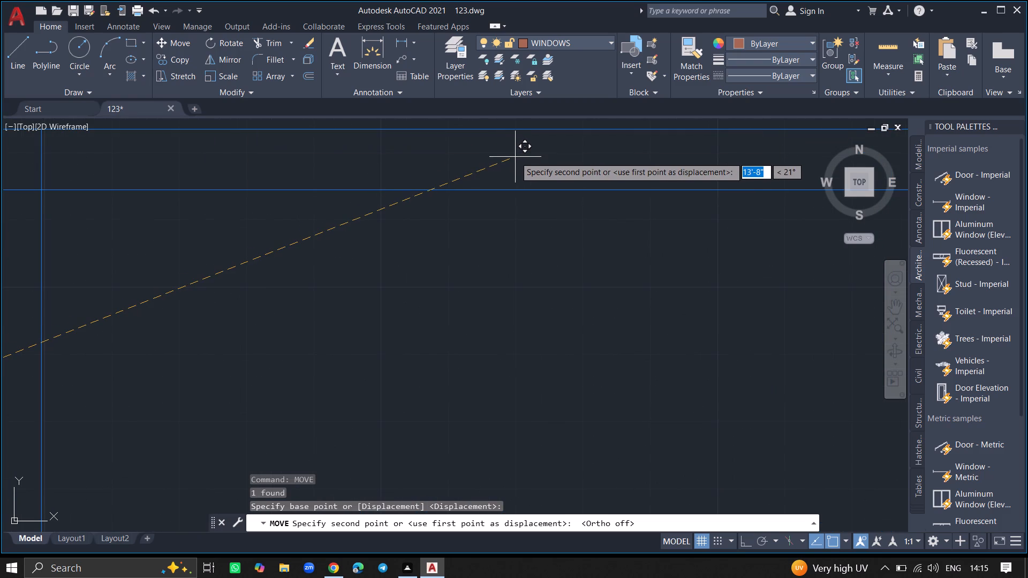
{"action": "left_click", "coordinate": [515, 157]}
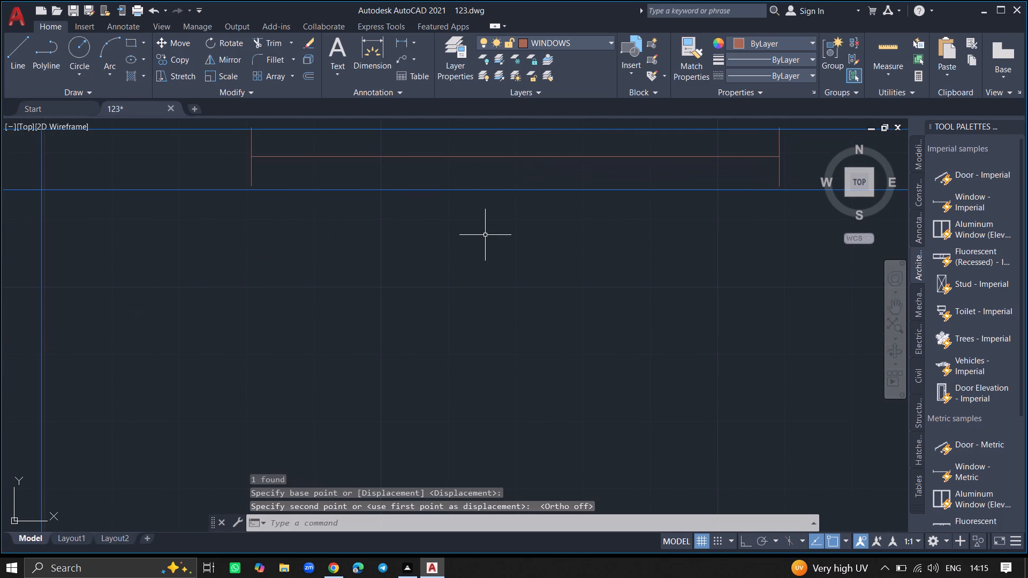
Copy the north wall window to a spot about 3' south of it, inside the northwest room.
{"action": "scroll", "coordinate": [485, 235], "scroll_direction": "down", "scroll_amount": 3, "text": "ctrl"}
{"action": "scroll", "coordinate": [436, 292], "scroll_direction": "down", "scroll_amount": 3, "text": "ctrl"}
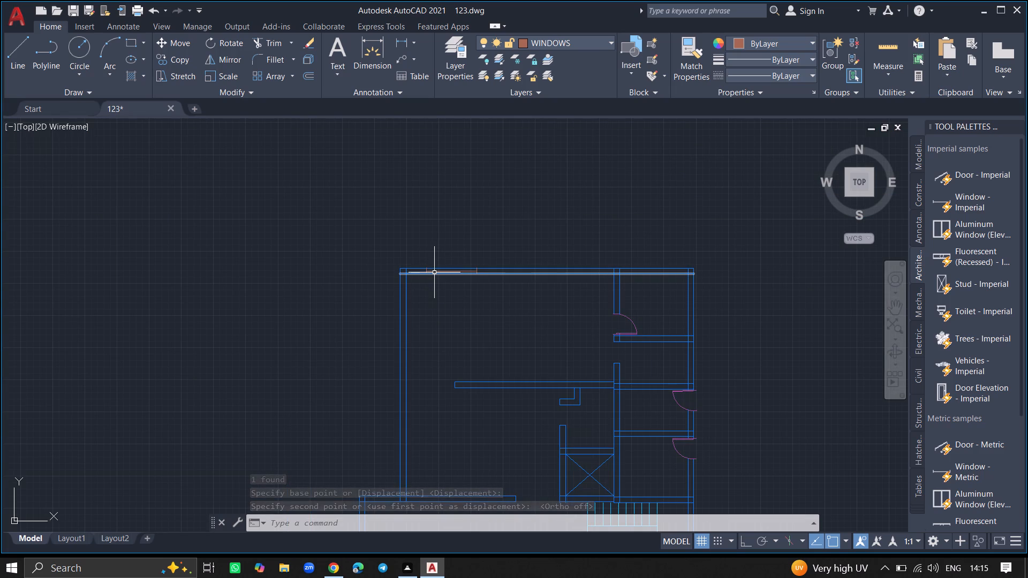
{"action": "scroll", "coordinate": [434, 272], "scroll_direction": "up", "scroll_amount": 2, "text": "ctrl"}
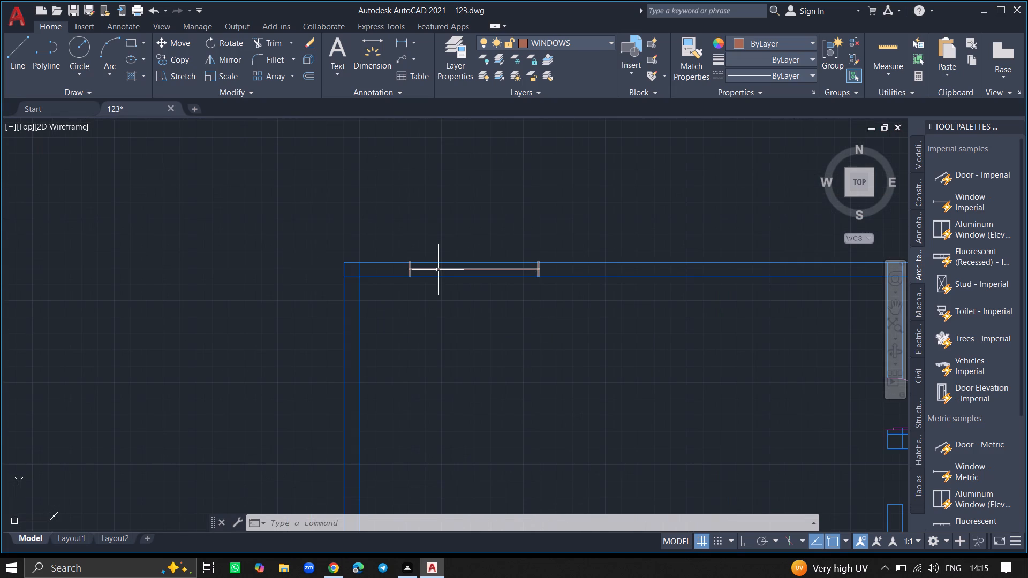
{"action": "left_click", "coordinate": [438, 270]}
{"action": "key", "text": "c"}
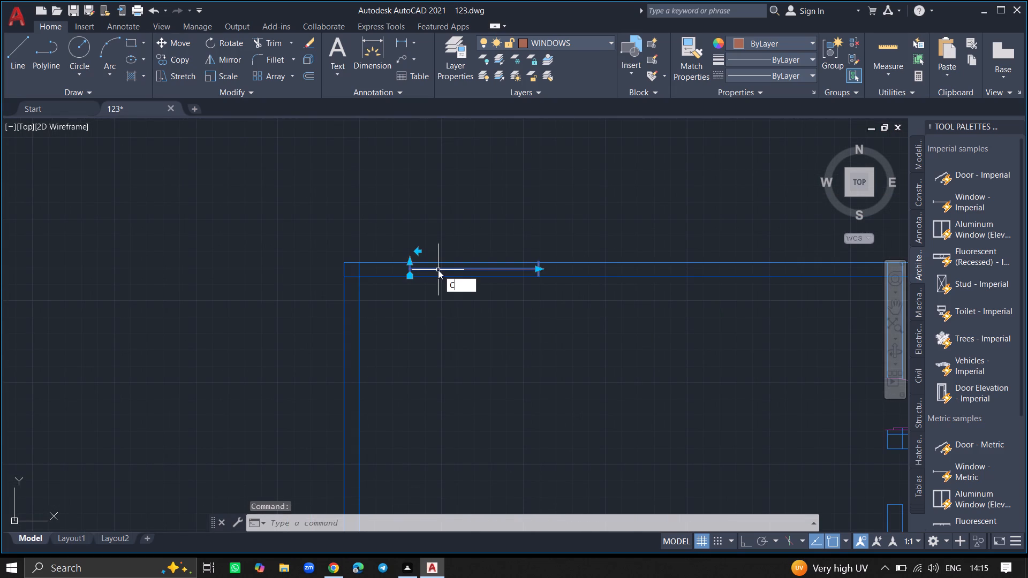
{"action": "type", "text": "OPY"}
{"action": "key", "text": "Return"}
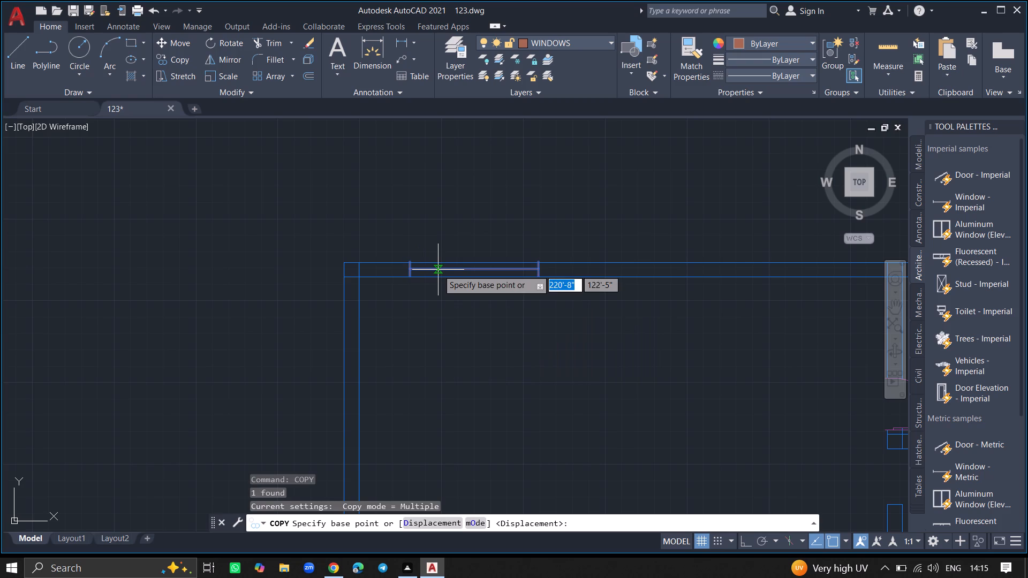
{"action": "left_click", "coordinate": [438, 270]}
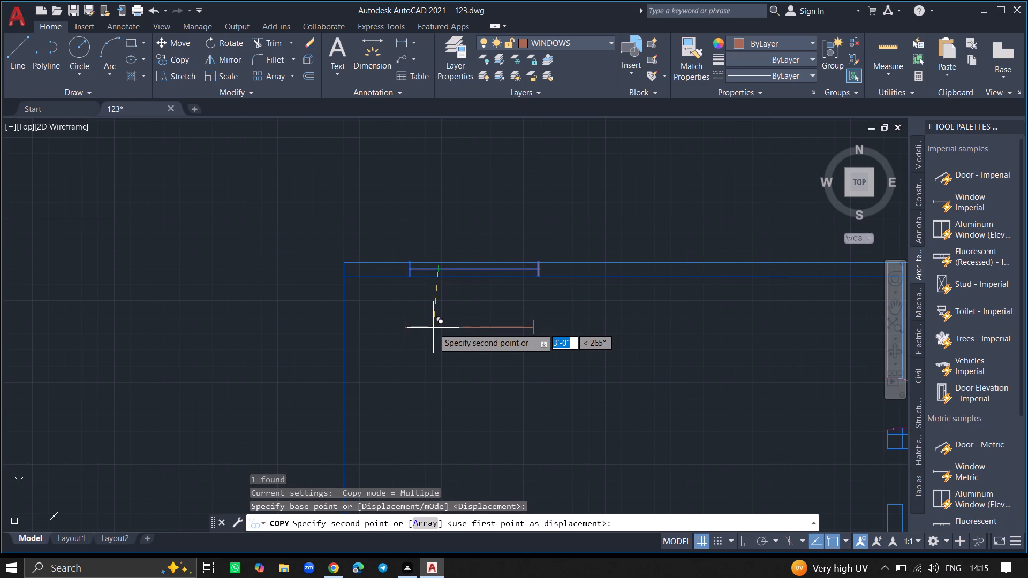
{"action": "left_click", "coordinate": [433, 328]}
{"action": "key", "text": "Escape"}
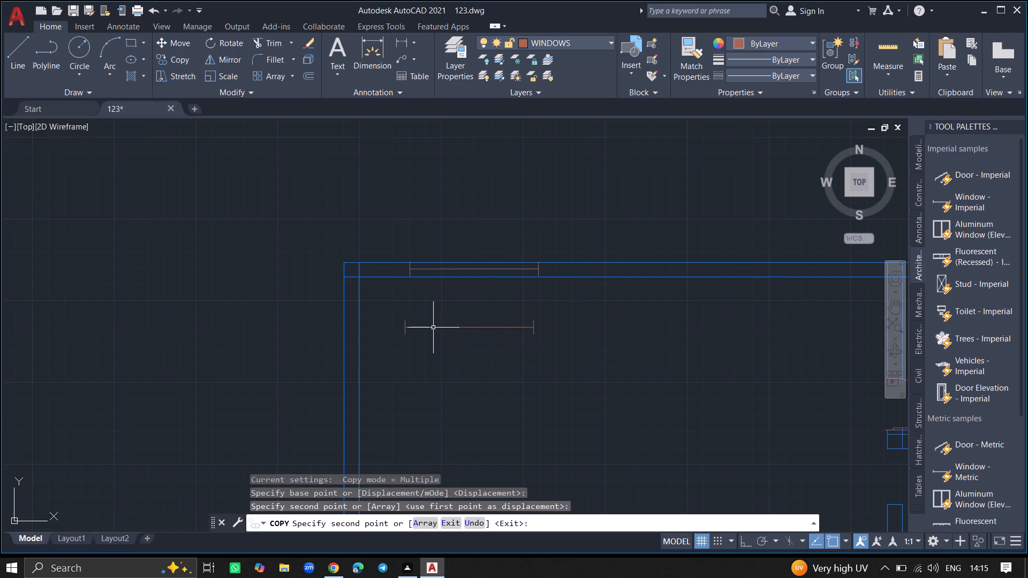
Rotate the copied window about a point near its middle so it runs vertically.
{"action": "left_click", "coordinate": [433, 328]}
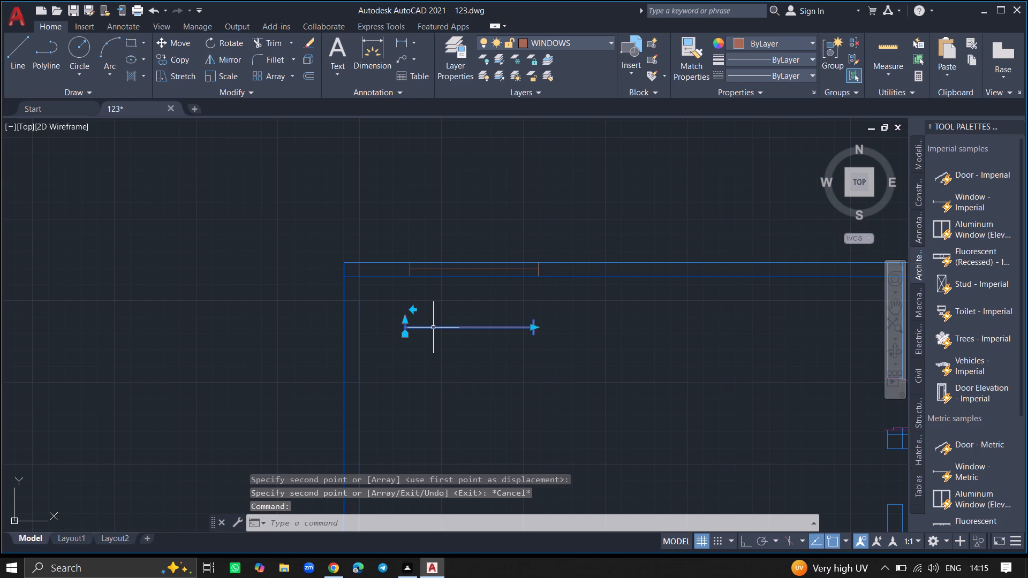
{"action": "type", "text": "RO"}
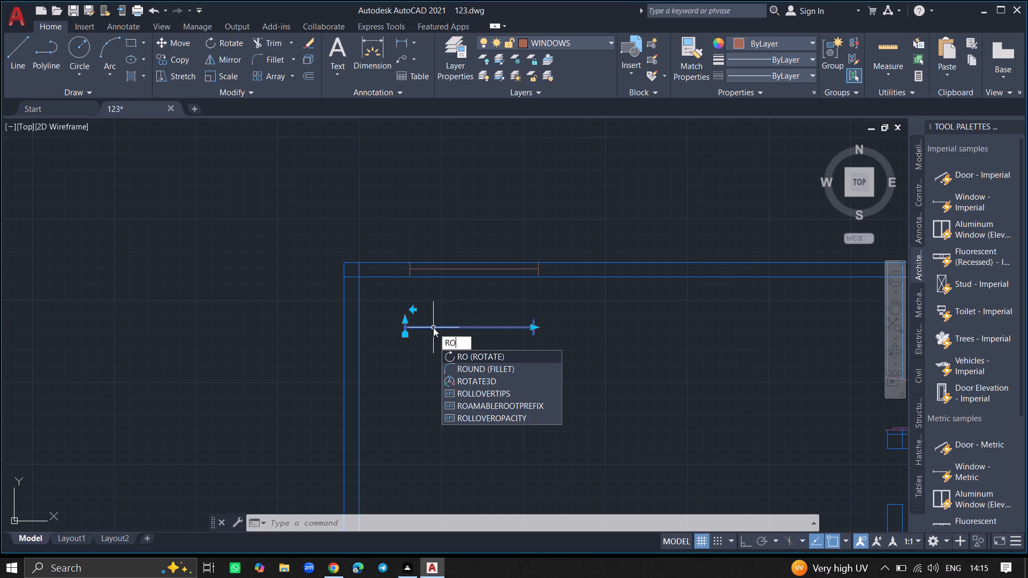
{"action": "left_click", "coordinate": [481, 353]}
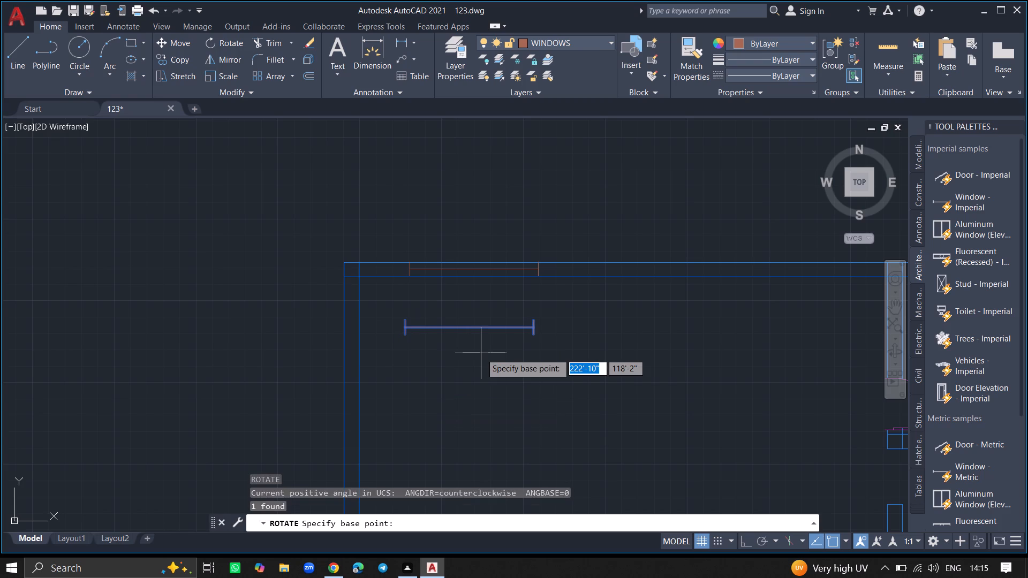
{"action": "left_click", "coordinate": [467, 329]}
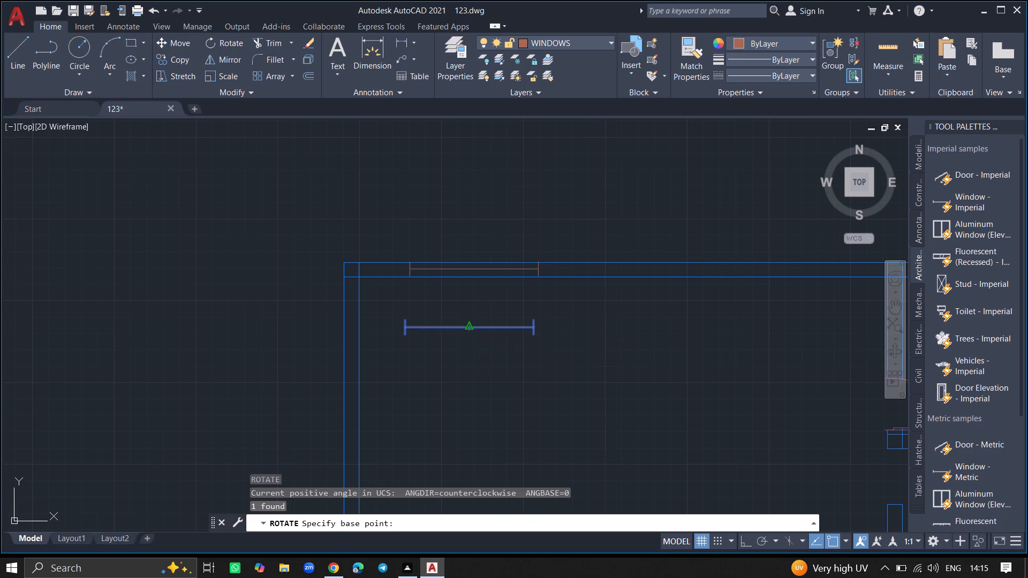
{"action": "left_click", "coordinate": [471, 300]}
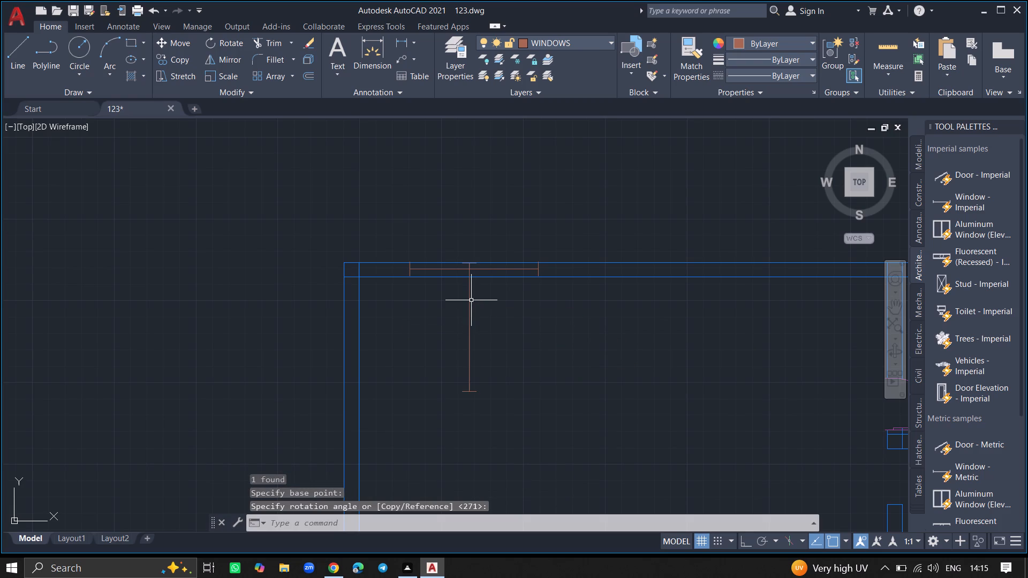
Move the vertical window into the thickness of the west exterior wall, just south of the northwest corner.
{"action": "left_click", "coordinate": [470, 301]}
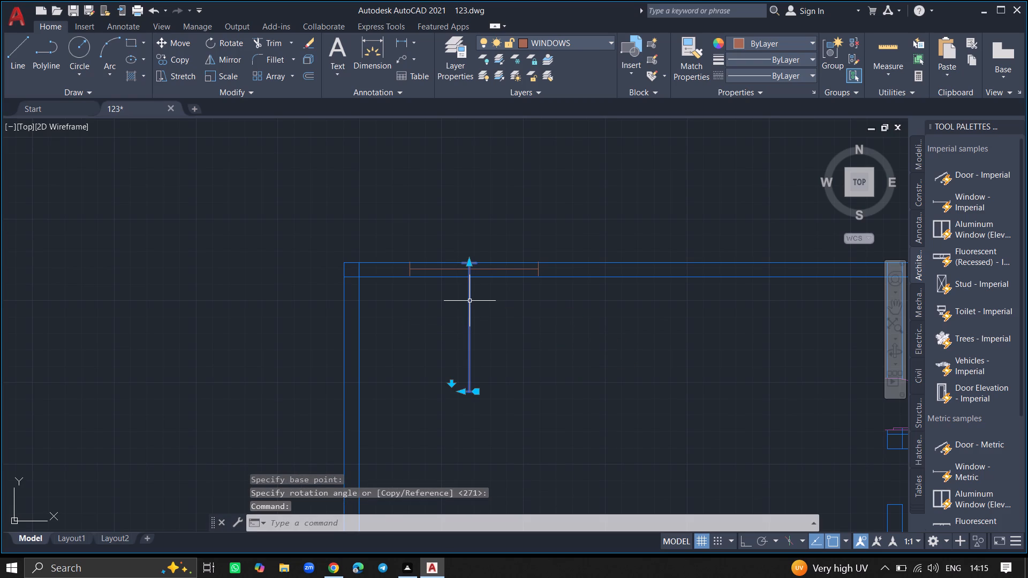
{"action": "type", "text": "MOVE"}
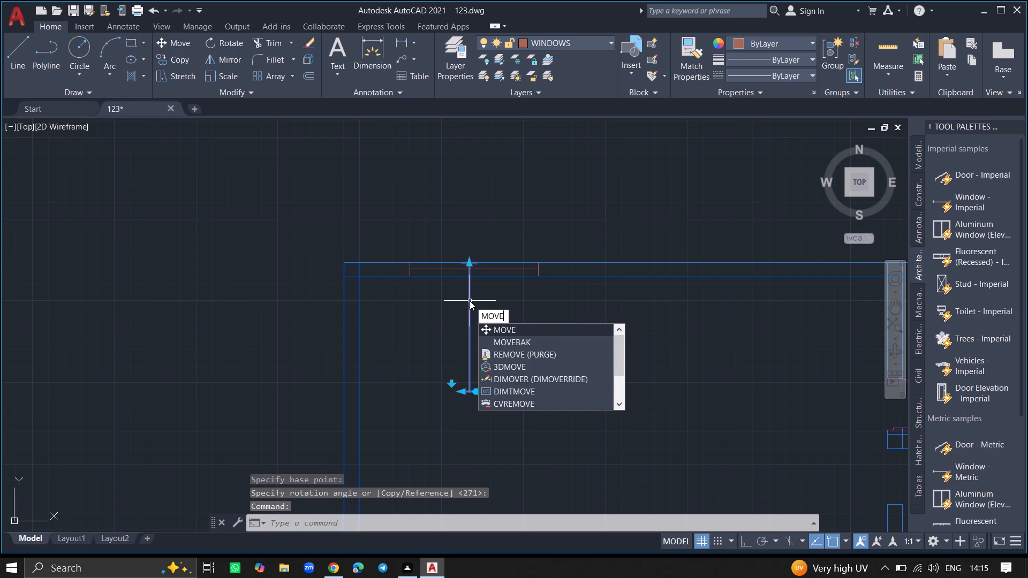
{"action": "key", "text": "Return"}
{"action": "left_click", "coordinate": [470, 301]}
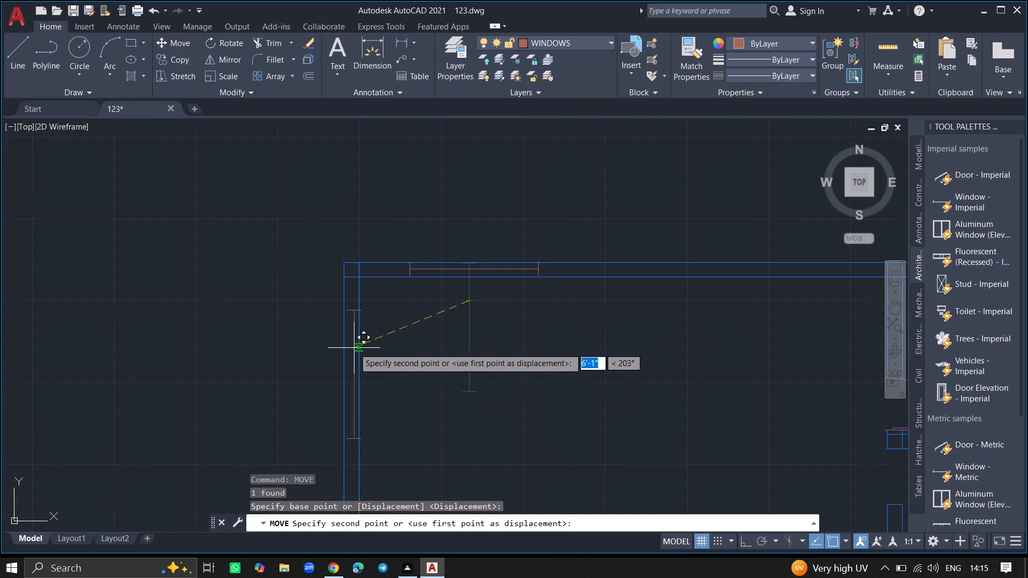
{"action": "scroll", "coordinate": [354, 348], "scroll_direction": "up", "scroll_amount": 5, "text": "ctrl"}
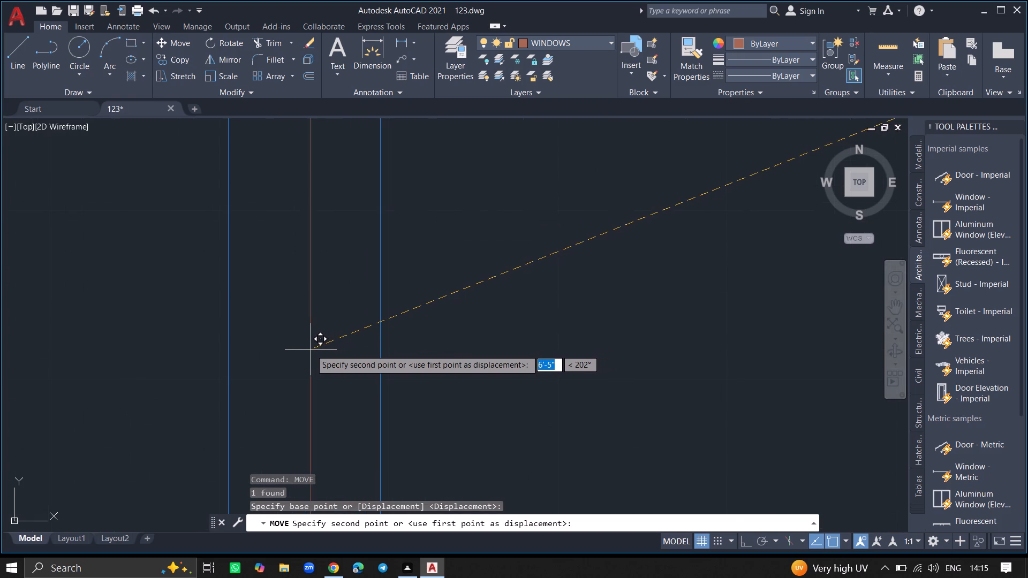
{"action": "left_click", "coordinate": [310, 349]}
{"action": "scroll", "coordinate": [383, 366], "scroll_direction": "down", "scroll_amount": 6, "text": "ctrl"}
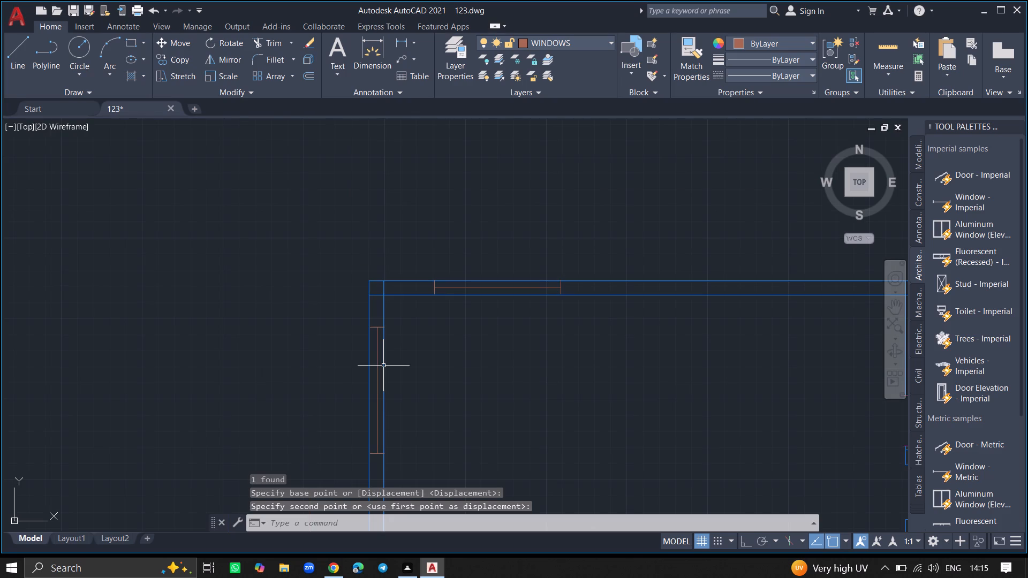
{"action": "scroll", "coordinate": [316, 363], "scroll_direction": "down", "scroll_amount": 8, "text": "ctrl"}
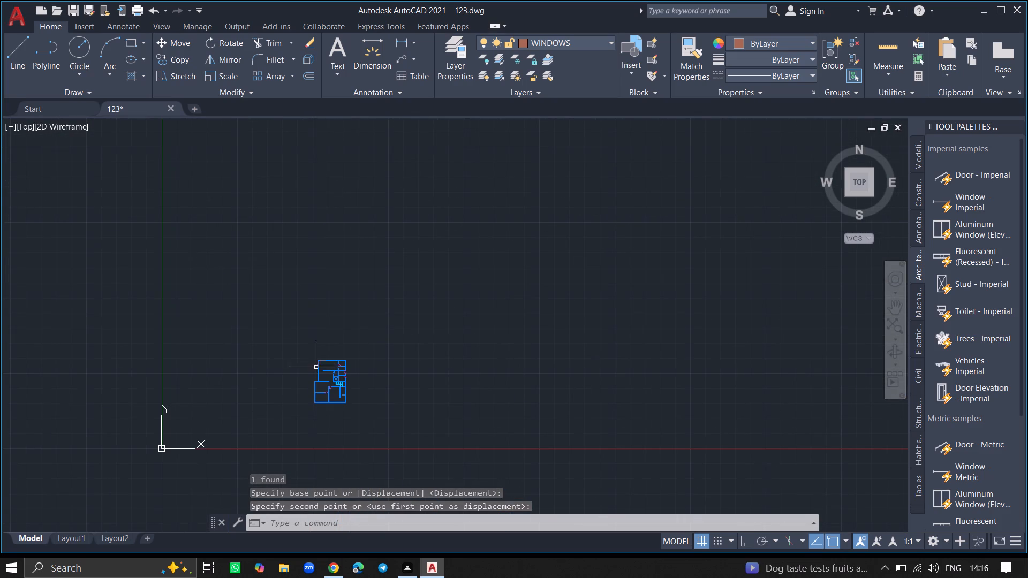
{"action": "scroll", "coordinate": [316, 389], "scroll_direction": "up", "scroll_amount": 4, "text": "ctrl"}
{"action": "scroll", "coordinate": [309, 306], "scroll_direction": "up", "scroll_amount": 1, "text": "ctrl"}
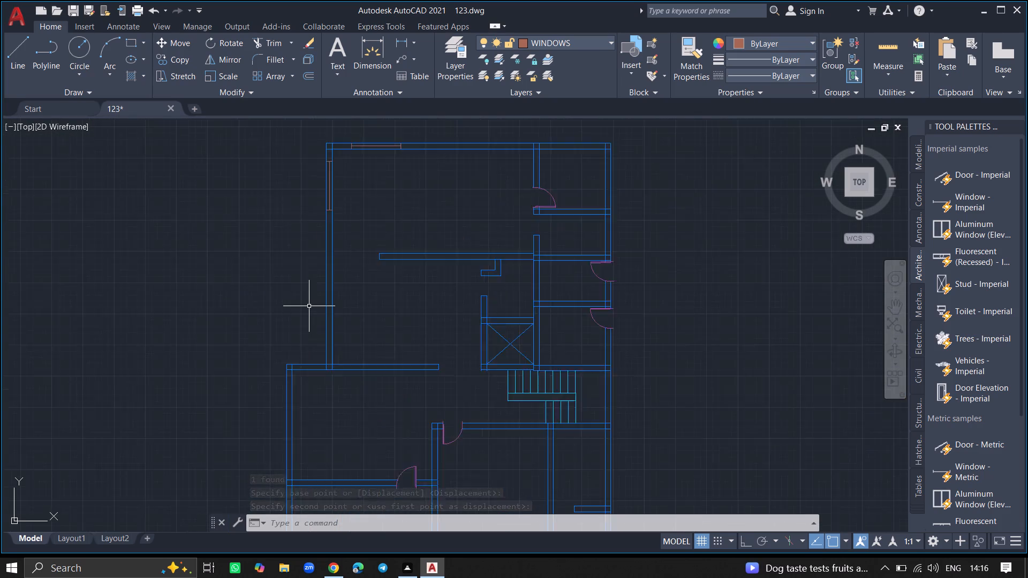
Copy the vertical window about 17'-11" straight south within the west exterior wall, just above the southwest wing.
{"action": "scroll", "coordinate": [309, 306], "scroll_direction": "up", "scroll_amount": 1, "text": "ctrl"}
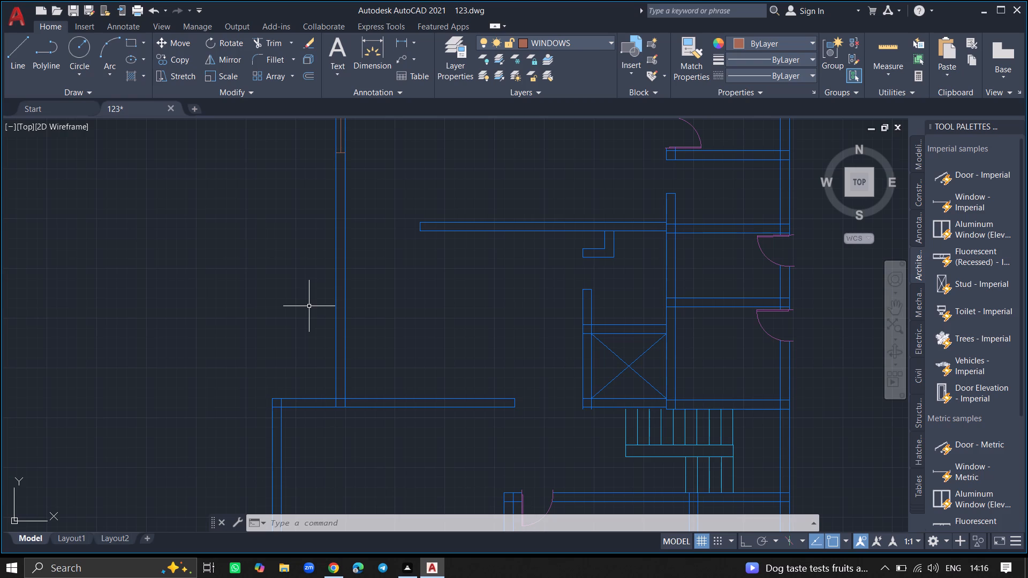
{"action": "scroll", "coordinate": [309, 306], "scroll_direction": "down", "scroll_amount": 2, "text": "ctrl"}
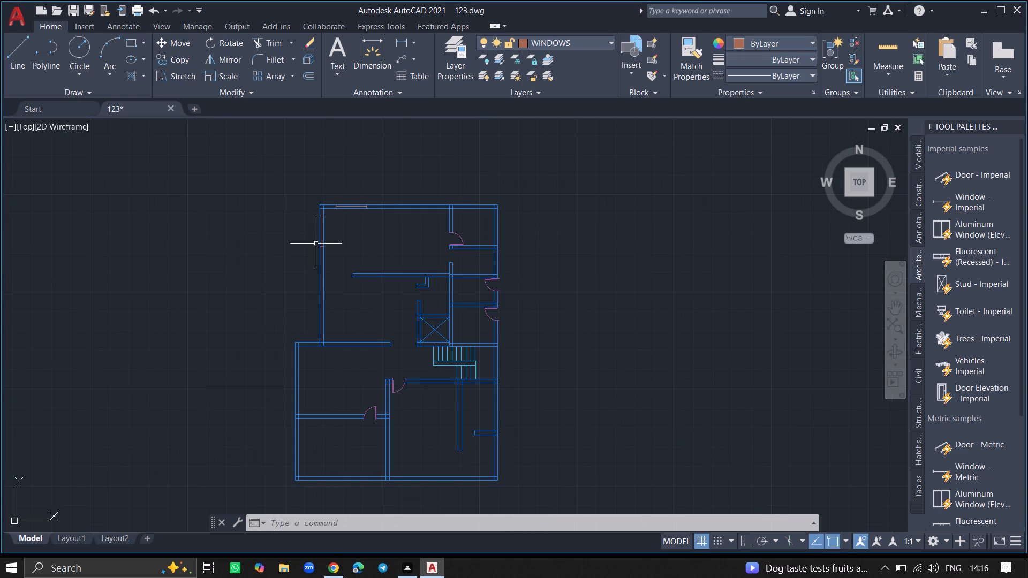
{"action": "scroll", "coordinate": [319, 237], "scroll_direction": "up", "scroll_amount": 4, "text": "ctrl"}
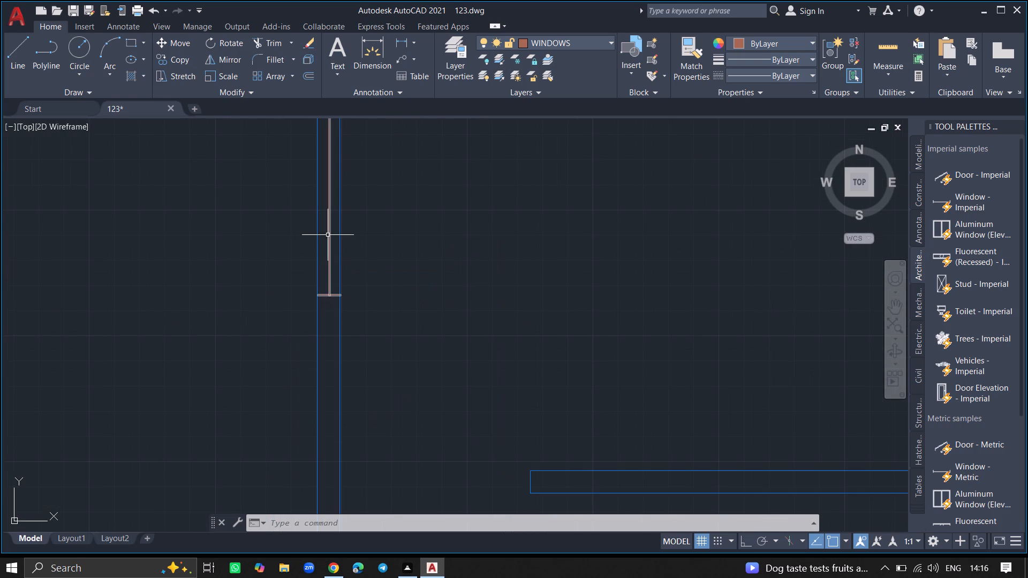
{"action": "left_click", "coordinate": [328, 235]}
{"action": "type", "text": "COPY"}
{"action": "key", "text": "Return"}
{"action": "left_click", "coordinate": [328, 235]}
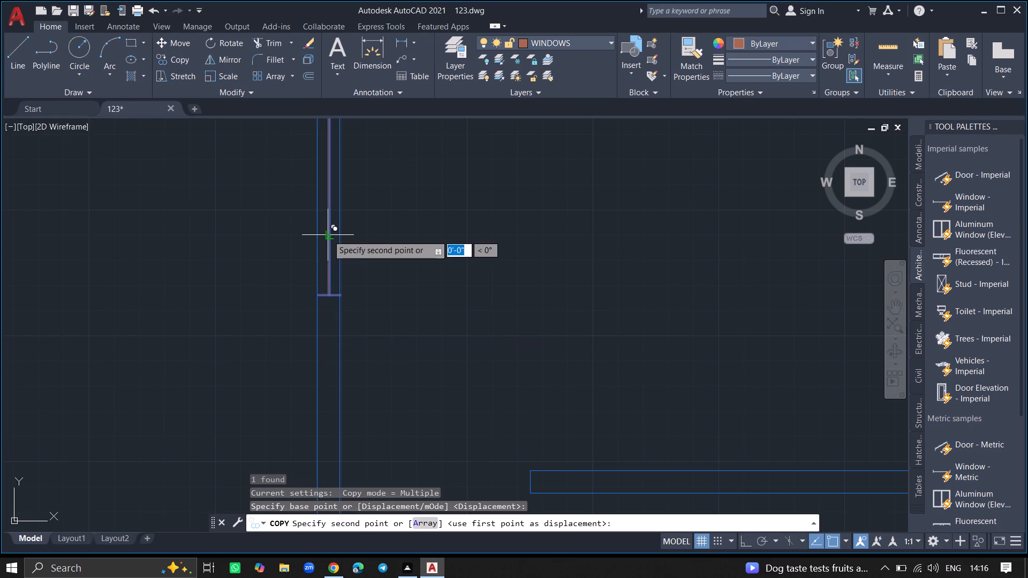
{"action": "scroll", "coordinate": [326, 332], "scroll_direction": "down", "scroll_amount": 5, "text": "ctrl"}
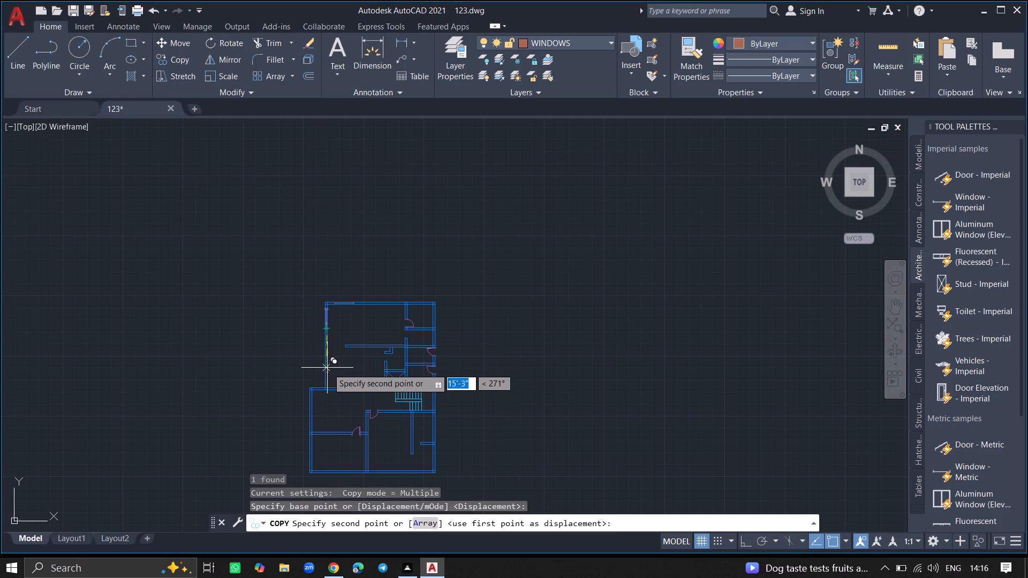
{"action": "scroll", "coordinate": [328, 372], "scroll_direction": "up", "scroll_amount": 4, "text": "ctrl"}
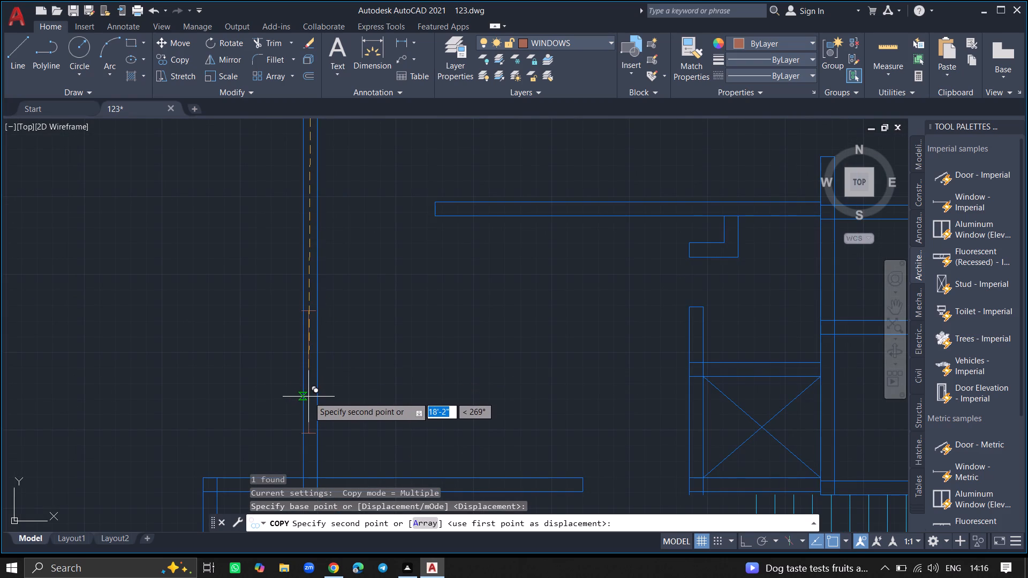
{"action": "left_click", "coordinate": [309, 391]}
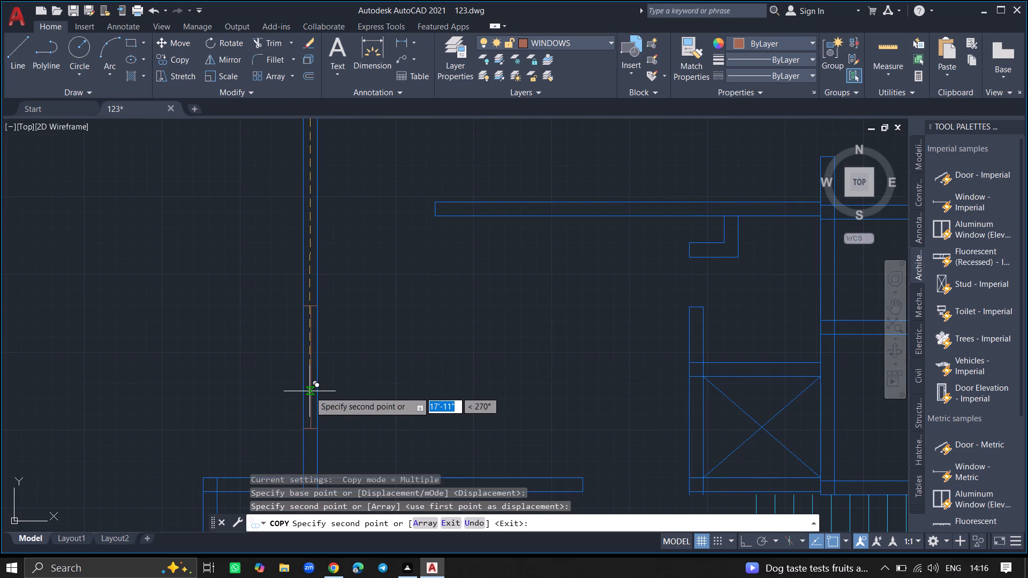
{"action": "scroll", "coordinate": [378, 407], "scroll_direction": "down", "scroll_amount": 3, "text": "ctrl"}
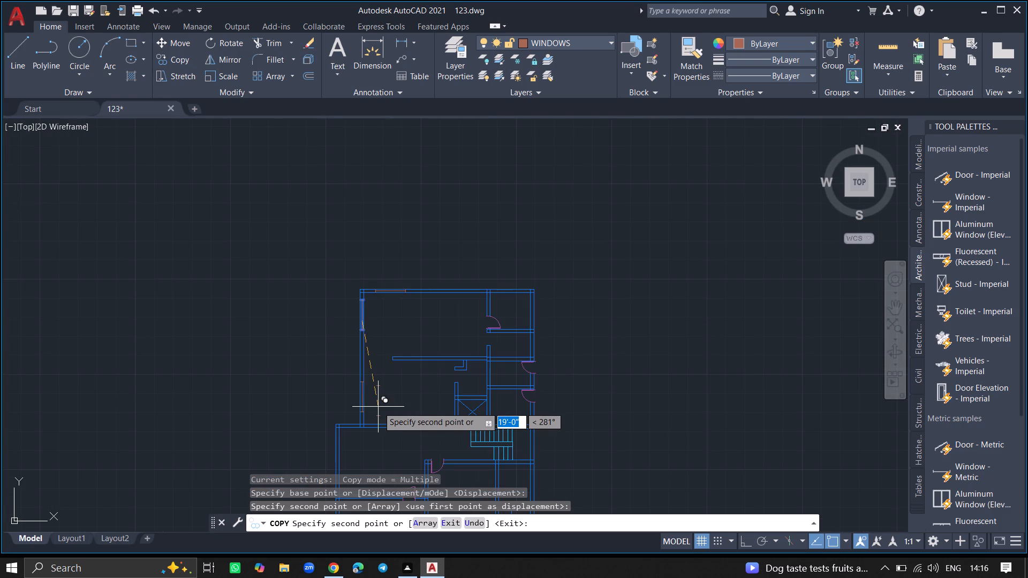
{"action": "scroll", "coordinate": [402, 451], "scroll_direction": "down", "scroll_amount": 4, "text": "ctrl"}
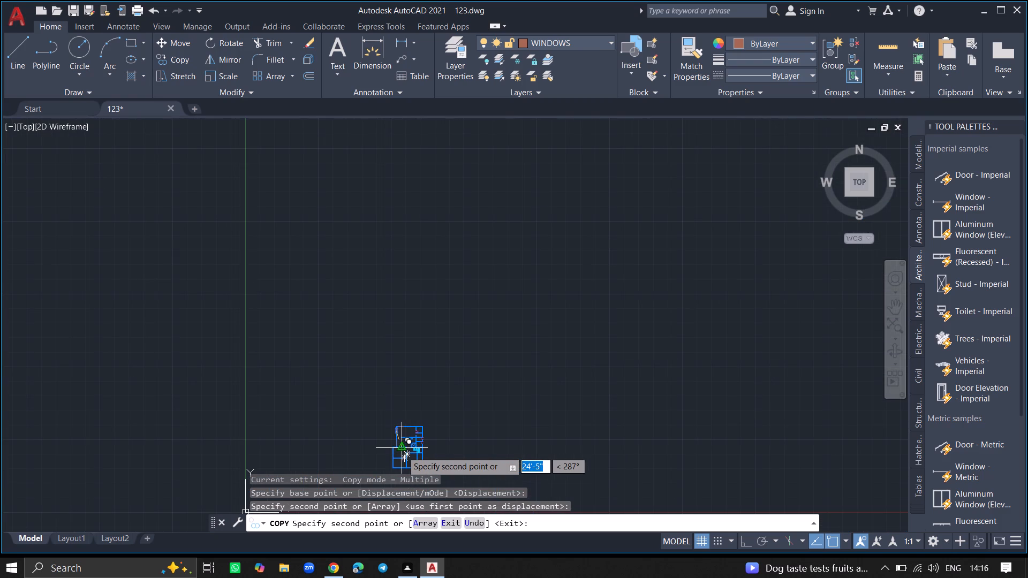
{"action": "scroll", "coordinate": [426, 451], "scroll_direction": "up", "scroll_amount": 6, "text": "ctrl"}
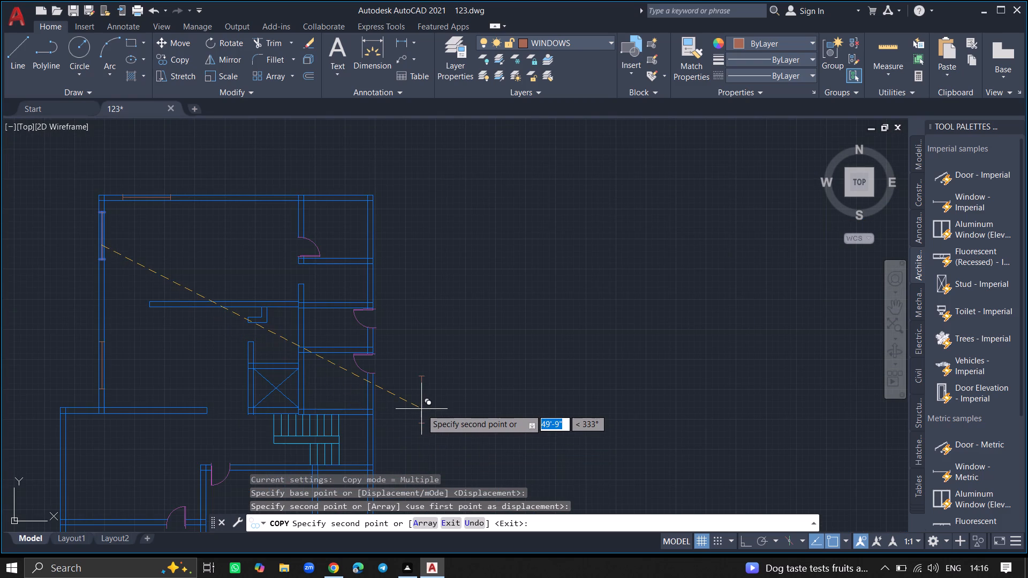
{"action": "scroll", "coordinate": [421, 409], "scroll_direction": "down", "scroll_amount": 2, "text": "ctrl"}
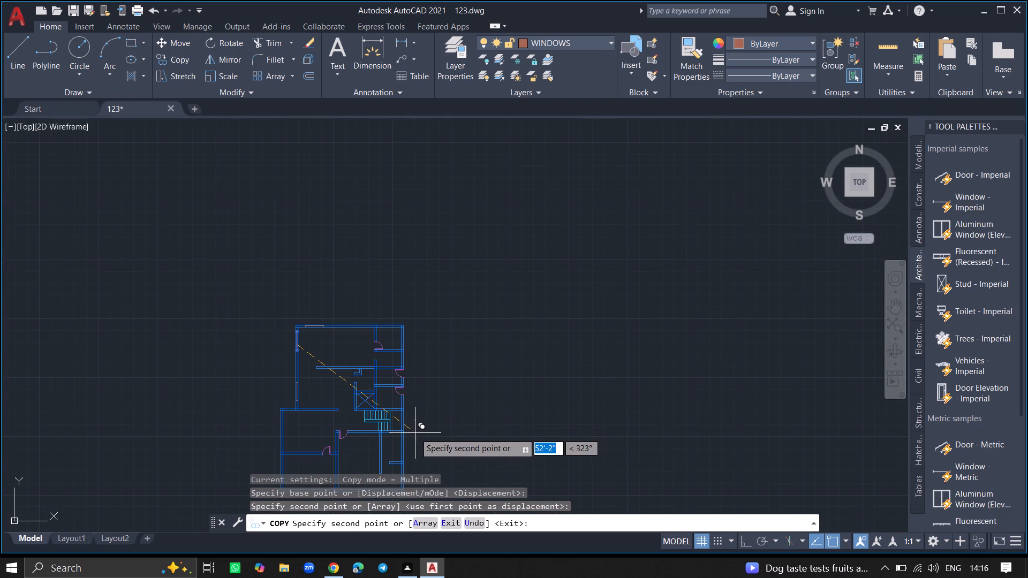
{"action": "key", "text": "Escape"}
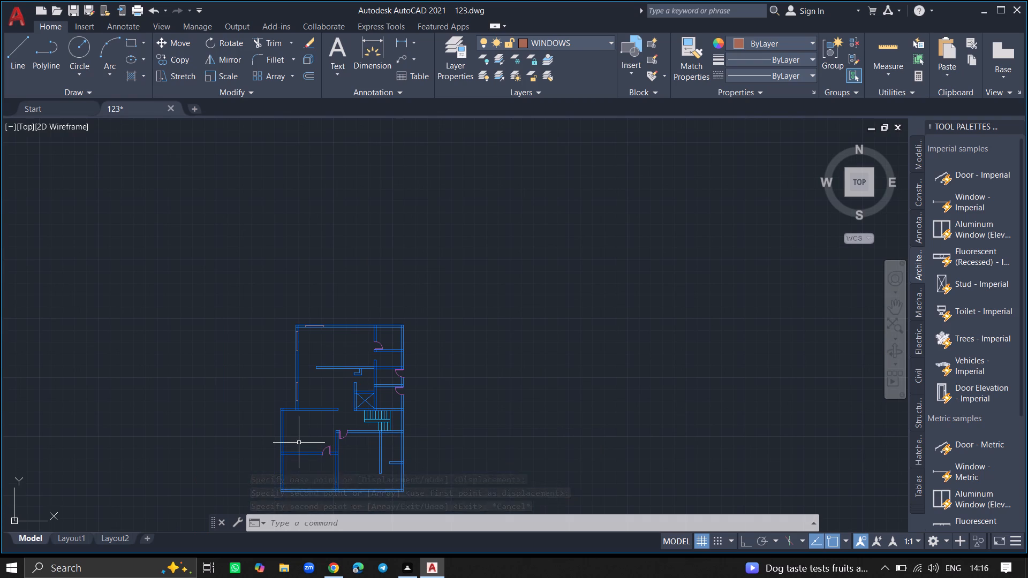
Copy the north wall window into the horizontal interior wall between the two southwest rooms, between the west exterior wall and the door.
{"action": "scroll", "coordinate": [299, 443], "scroll_direction": "up", "scroll_amount": 3, "text": "ctrl"}
{"action": "scroll", "coordinate": [301, 405], "scroll_direction": "down", "scroll_amount": 3, "text": "ctrl"}
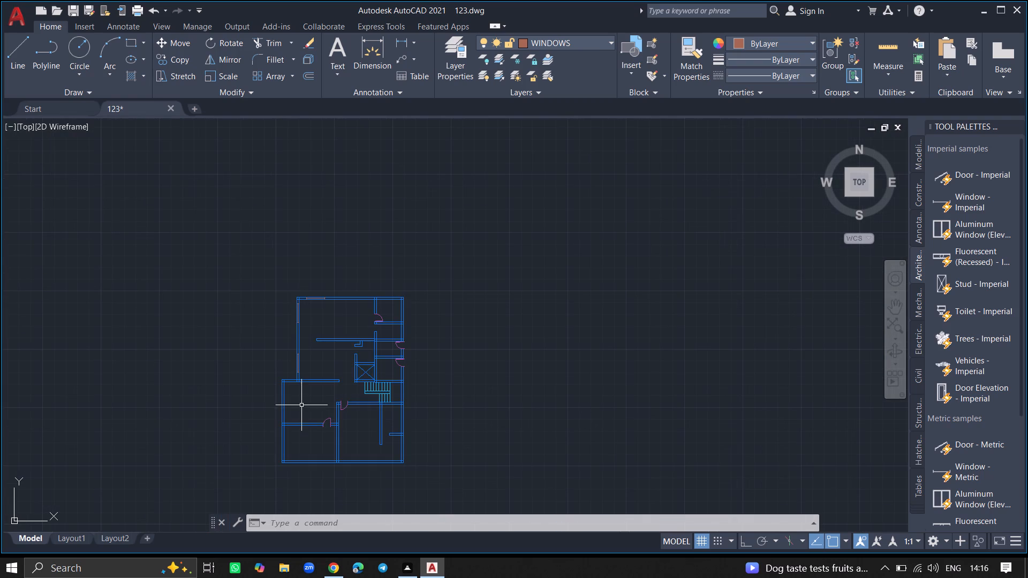
{"action": "scroll", "coordinate": [311, 291], "scroll_direction": "up", "scroll_amount": 1, "text": "ctrl"}
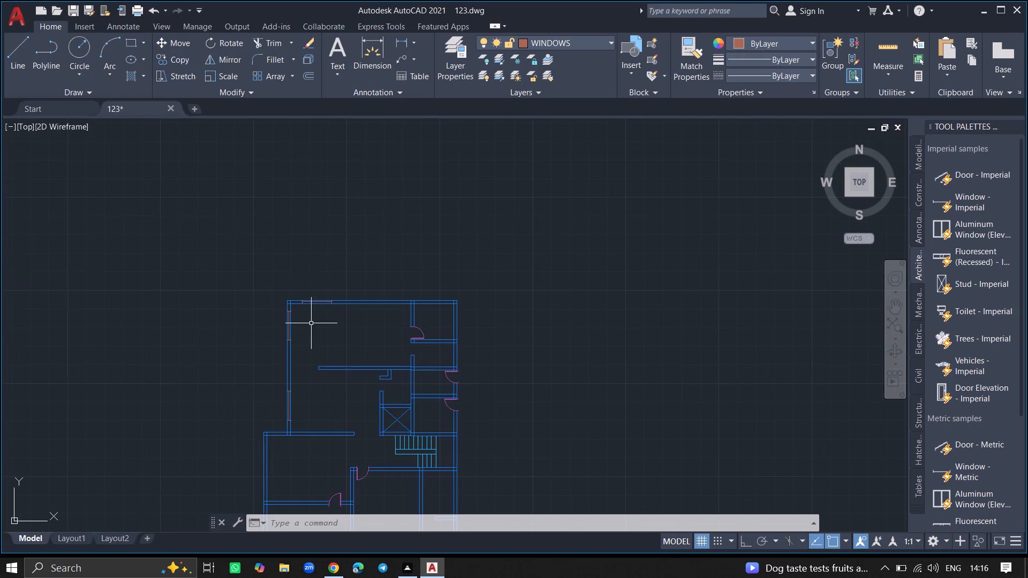
{"action": "scroll", "coordinate": [311, 324], "scroll_direction": "up", "scroll_amount": 4, "text": "ctrl"}
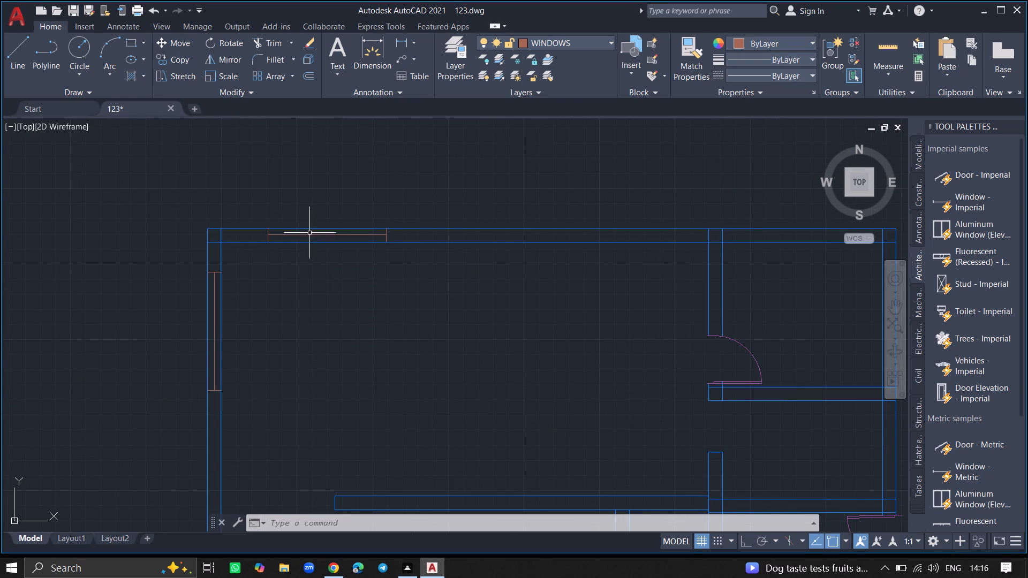
{"action": "left_click", "coordinate": [311, 234]}
{"action": "type", "text": "COPY"}
{"action": "key", "text": "Return"}
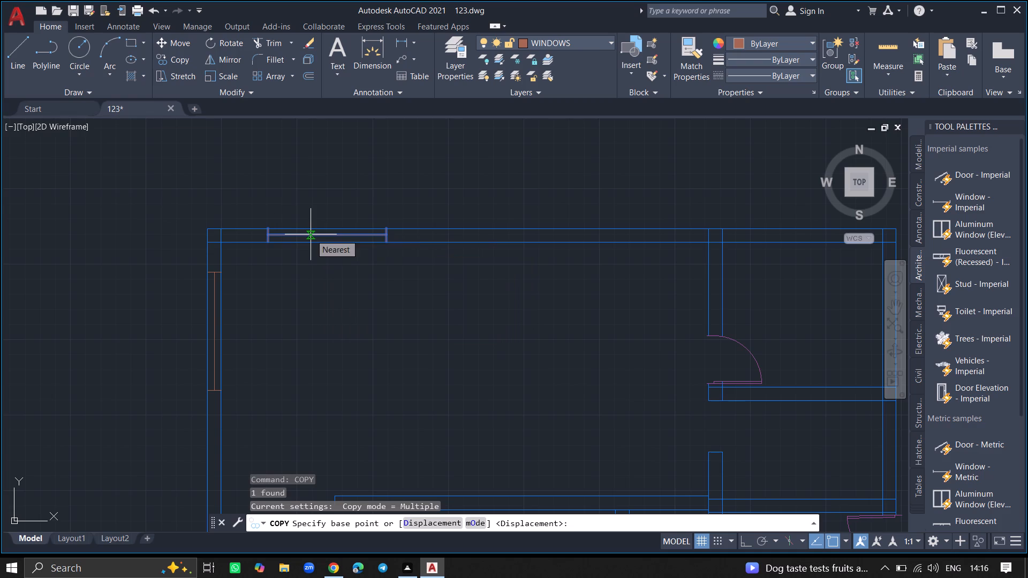
{"action": "left_click", "coordinate": [311, 234]}
{"action": "scroll", "coordinate": [312, 356], "scroll_direction": "down", "scroll_amount": 4, "text": "ctrl"}
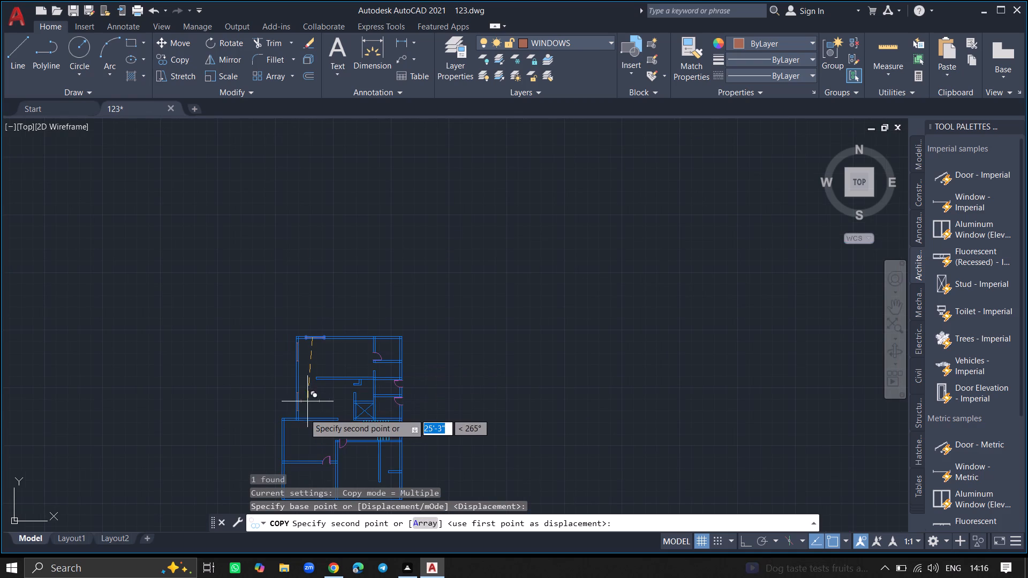
{"action": "scroll", "coordinate": [290, 429], "scroll_direction": "up", "scroll_amount": 5, "text": "ctrl"}
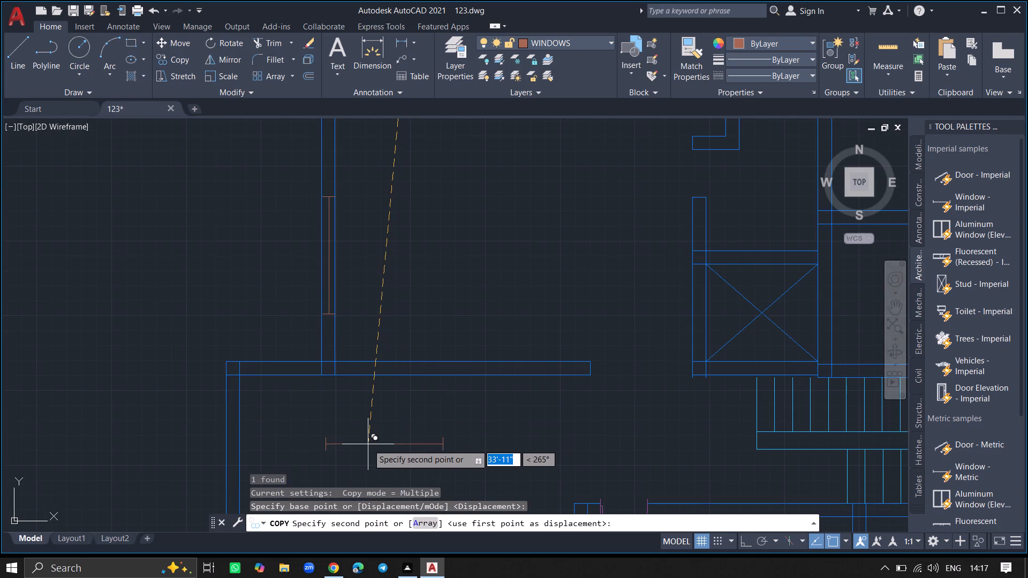
{"action": "scroll", "coordinate": [368, 444], "scroll_direction": "down", "scroll_amount": 5, "text": "ctrl"}
{"action": "scroll", "coordinate": [366, 480], "scroll_direction": "up", "scroll_amount": 4, "text": "ctrl"}
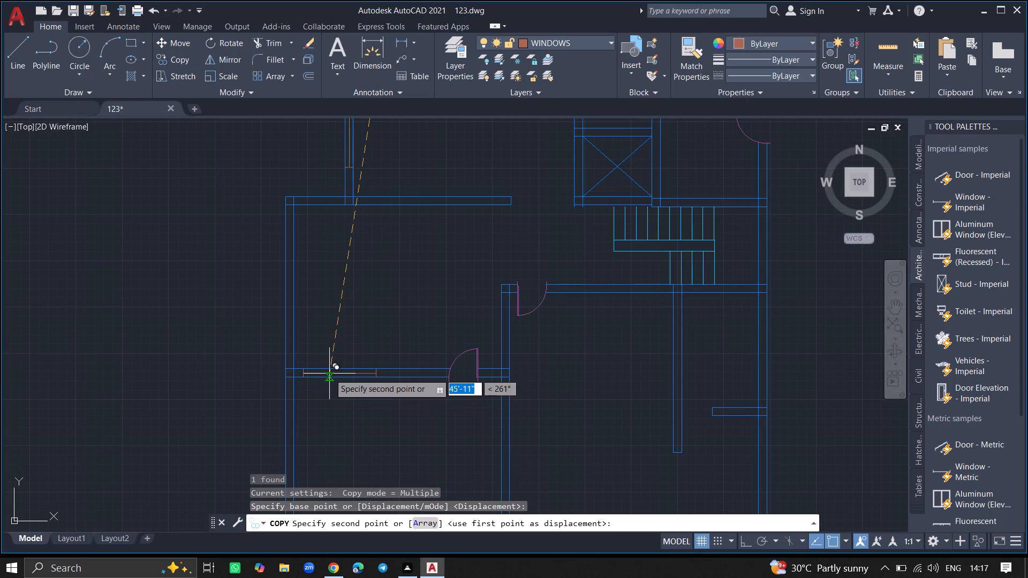
{"action": "scroll", "coordinate": [329, 374], "scroll_direction": "up", "scroll_amount": 3, "text": "ctrl"}
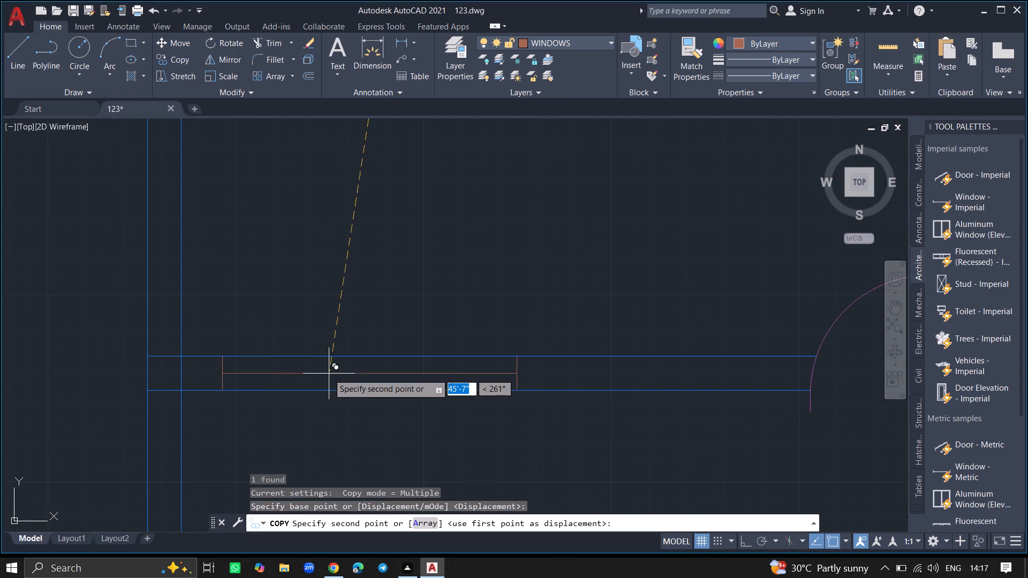
{"action": "left_click", "coordinate": [309, 374]}
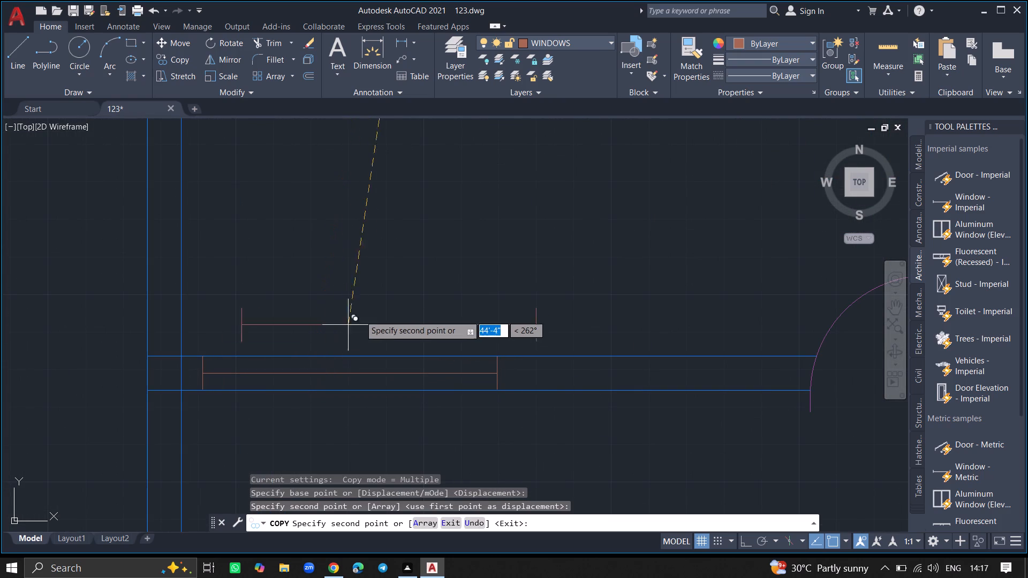
Place another copy of the north wall window in the south exterior wall, just east of the southwest room's dividing wall.
{"action": "scroll", "coordinate": [373, 309], "scroll_direction": "down", "scroll_amount": 3, "text": "ctrl"}
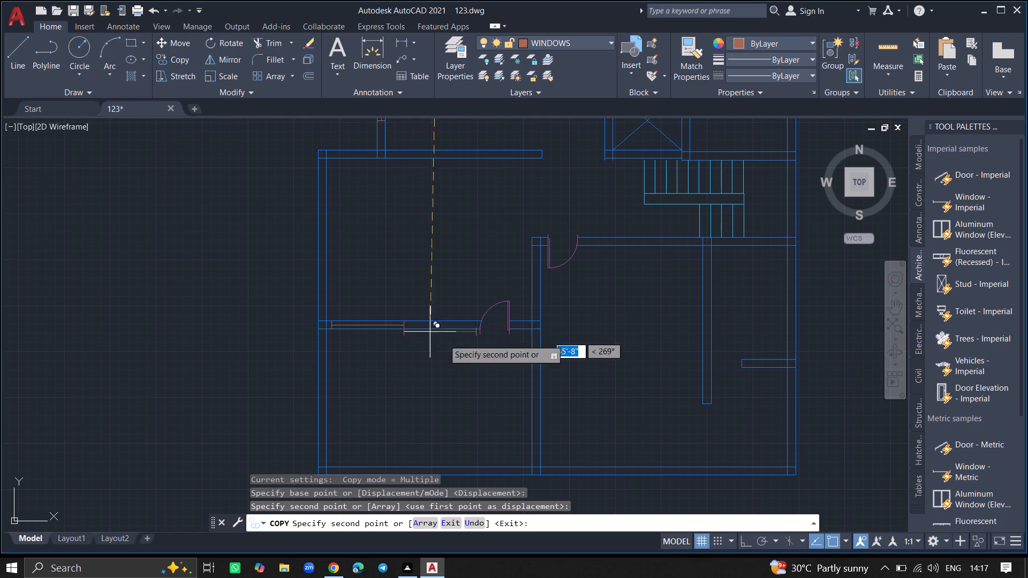
{"action": "scroll", "coordinate": [460, 348], "scroll_direction": "down", "scroll_amount": 3, "text": "ctrl"}
{"action": "scroll", "coordinate": [514, 394], "scroll_direction": "up", "scroll_amount": 6, "text": "ctrl"}
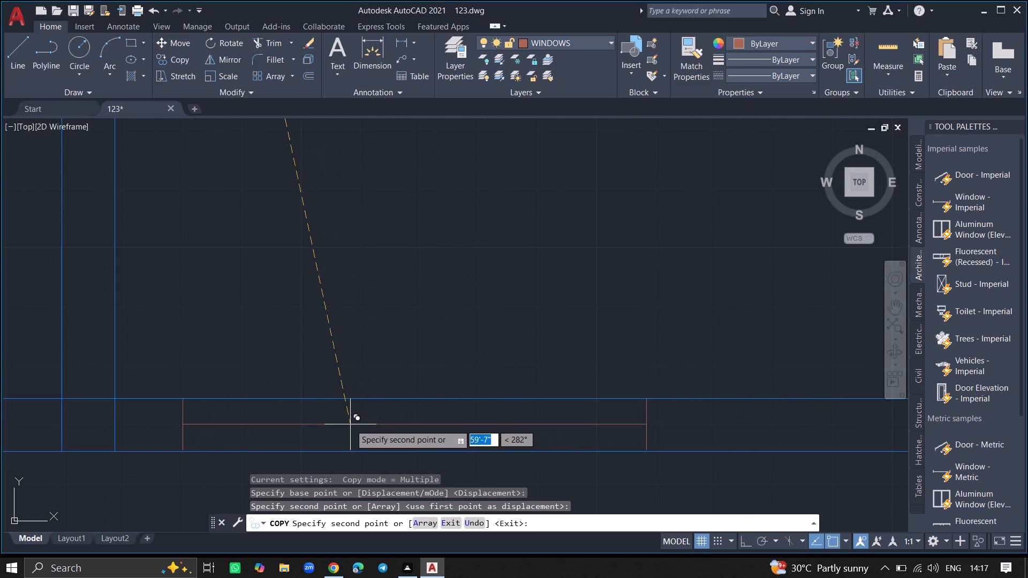
{"action": "left_click", "coordinate": [297, 427]}
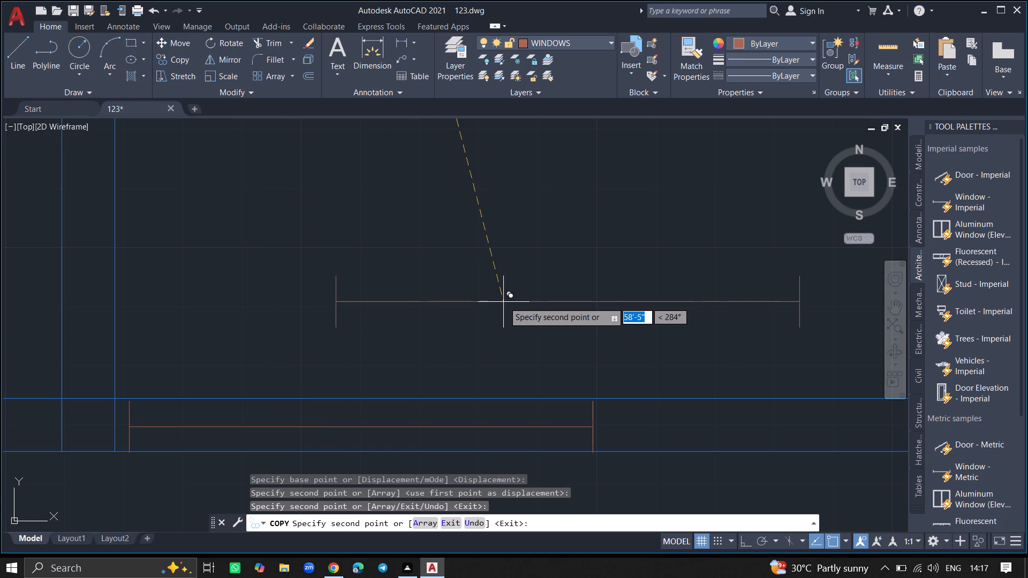
Place a spare horizontal copy of the window outside the building, east of the southeast room, and finish copying.
{"action": "scroll", "coordinate": [504, 302], "scroll_direction": "down", "scroll_amount": 7, "text": "ctrl"}
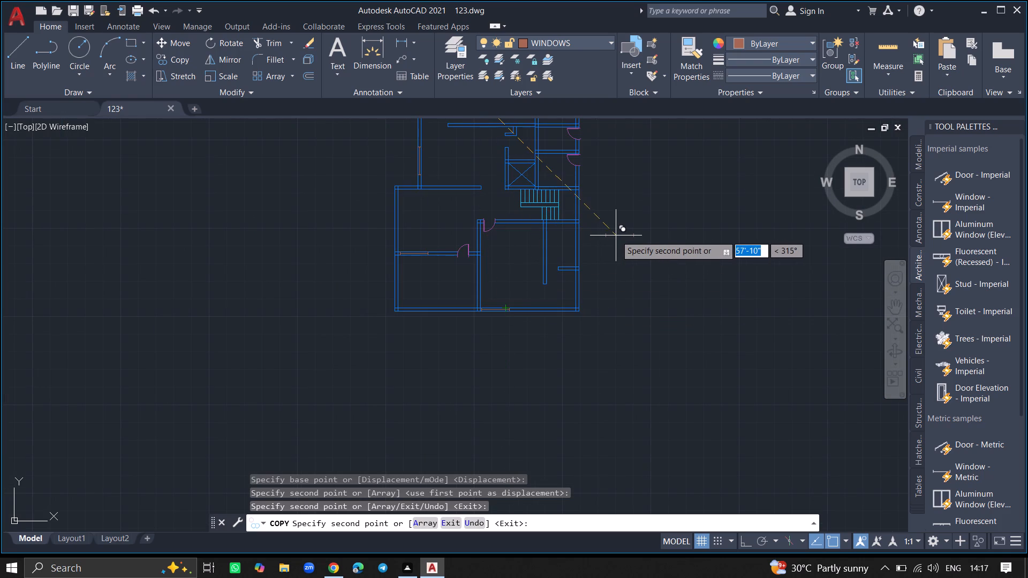
{"action": "scroll", "coordinate": [611, 245], "scroll_direction": "up", "scroll_amount": 2, "text": "ctrl"}
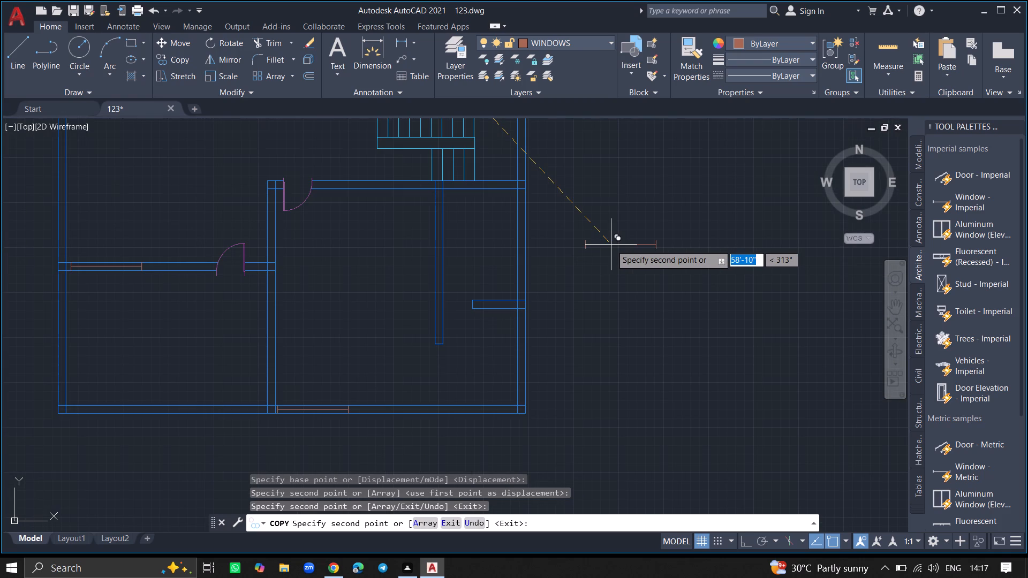
{"action": "left_click", "coordinate": [611, 245]}
{"action": "key", "text": "Return"}
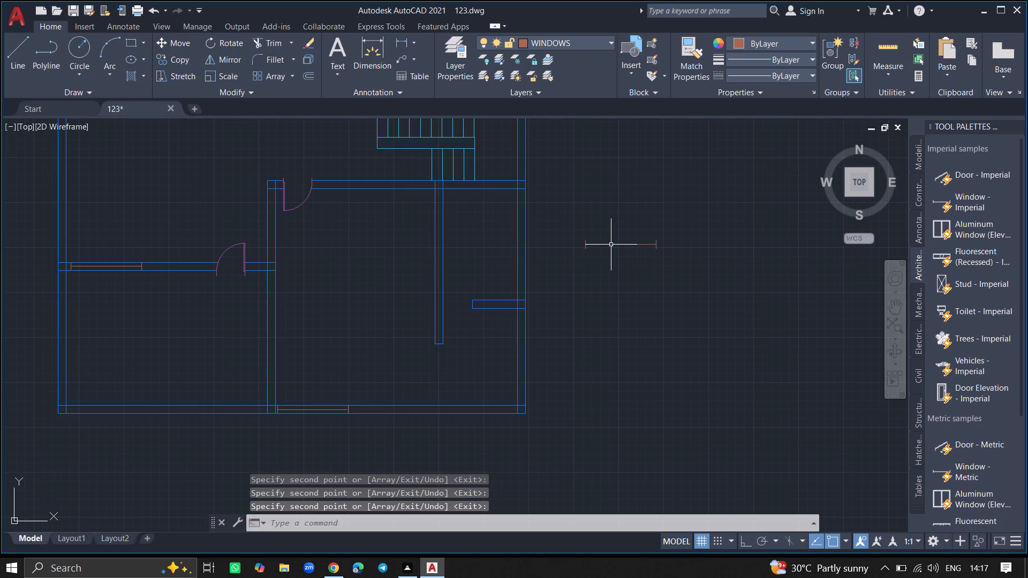
Copy the spare window and the southern west-wall window together about 33'-8" at 295°, placing the vertical one in the wall east of the southwest room.
{"action": "left_click", "coordinate": [611, 245]}
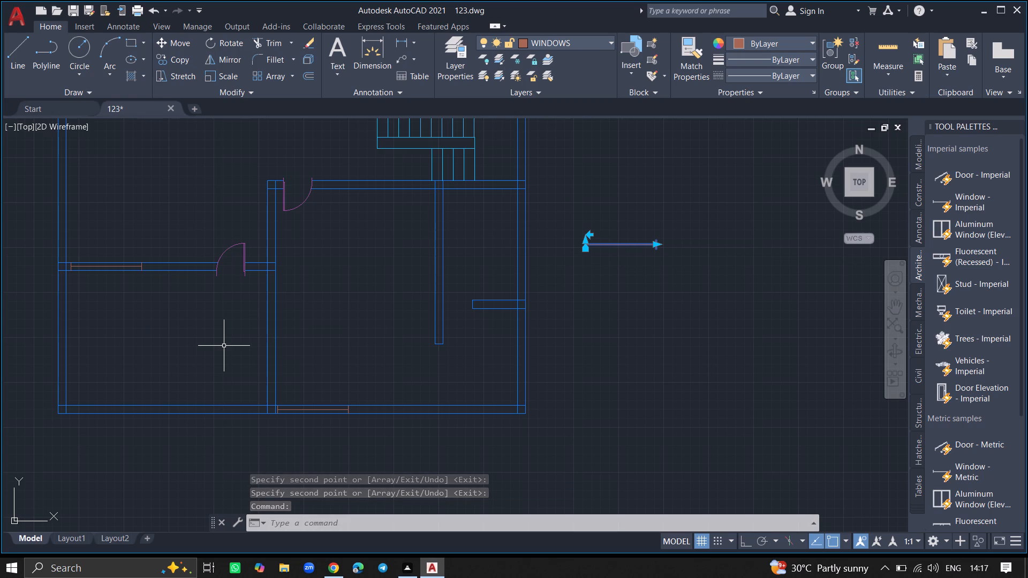
{"action": "scroll", "coordinate": [224, 346], "scroll_direction": "down", "scroll_amount": 3, "text": "ctrl"}
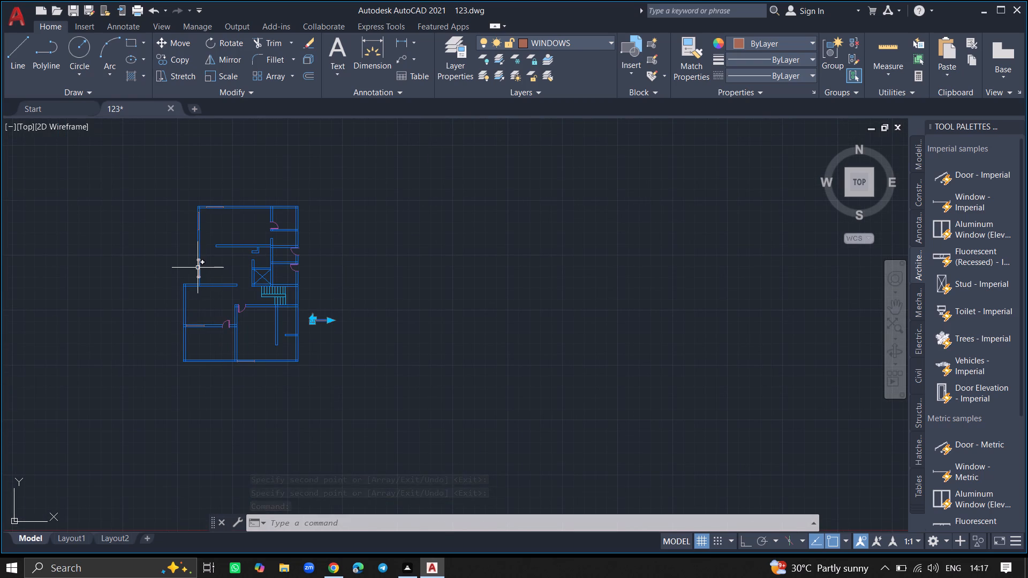
{"action": "scroll", "coordinate": [198, 268], "scroll_direction": "up", "scroll_amount": 5, "text": "ctrl"}
{"action": "left_click", "coordinate": [198, 268]}
{"action": "type", "text": "COPY"}
{"action": "key", "text": "Return"}
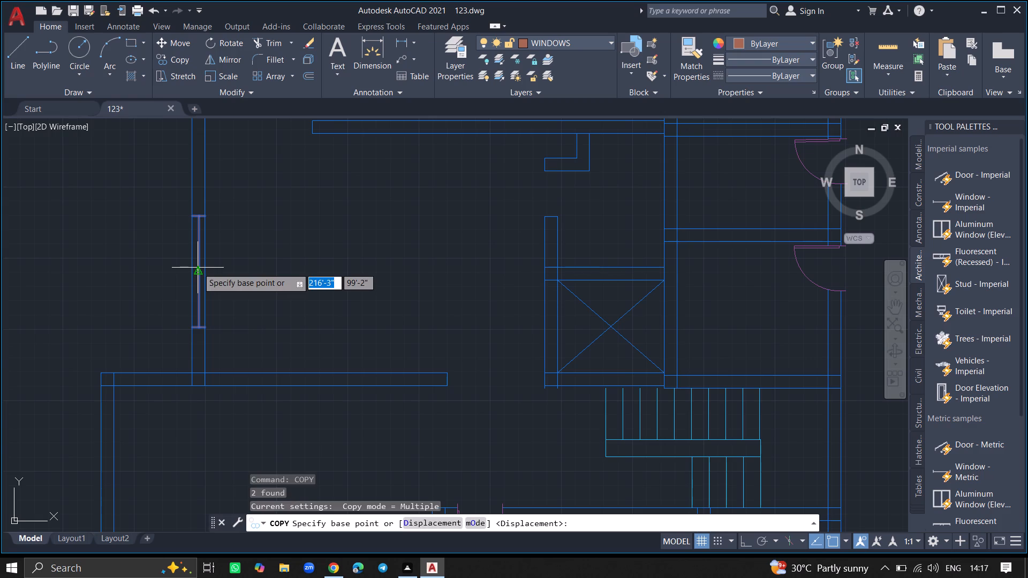
{"action": "left_click", "coordinate": [198, 268]}
{"action": "scroll", "coordinate": [249, 299], "scroll_direction": "down", "scroll_amount": 3, "text": "ctrl"}
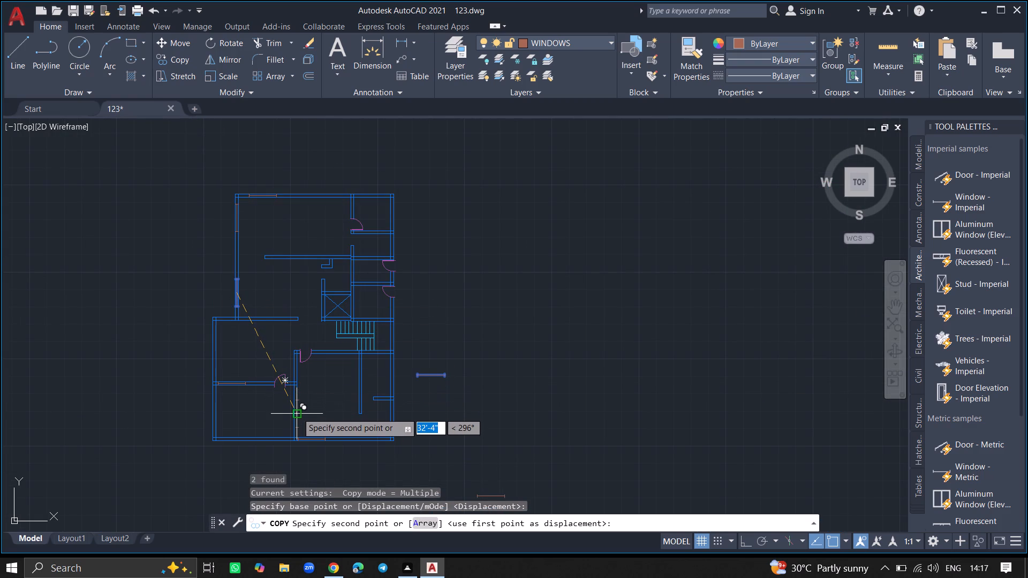
{"action": "scroll", "coordinate": [297, 414], "scroll_direction": "up", "scroll_amount": 4, "text": "ctrl"}
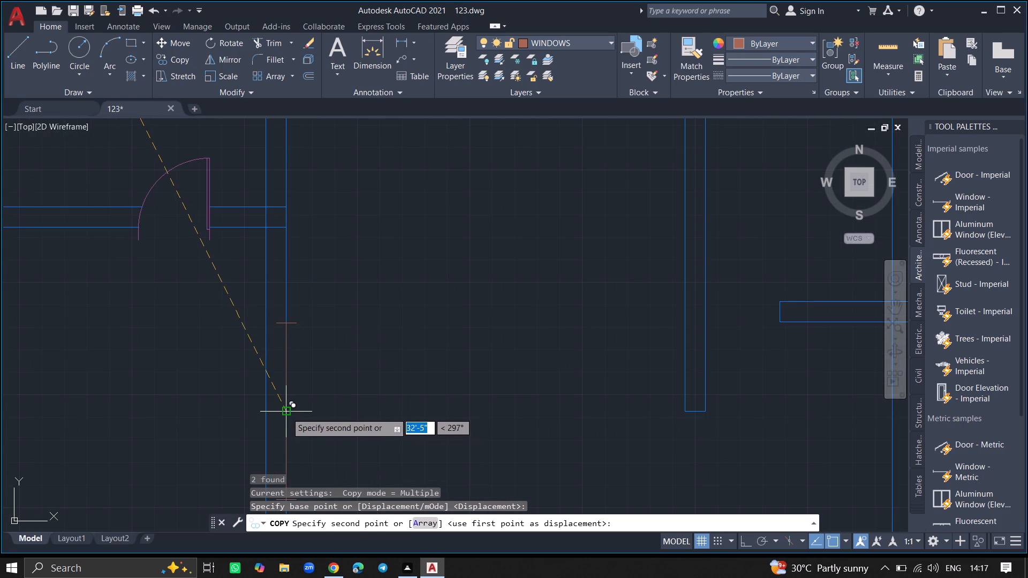
{"action": "scroll", "coordinate": [281, 408], "scroll_direction": "down", "scroll_amount": 2, "text": "ctrl"}
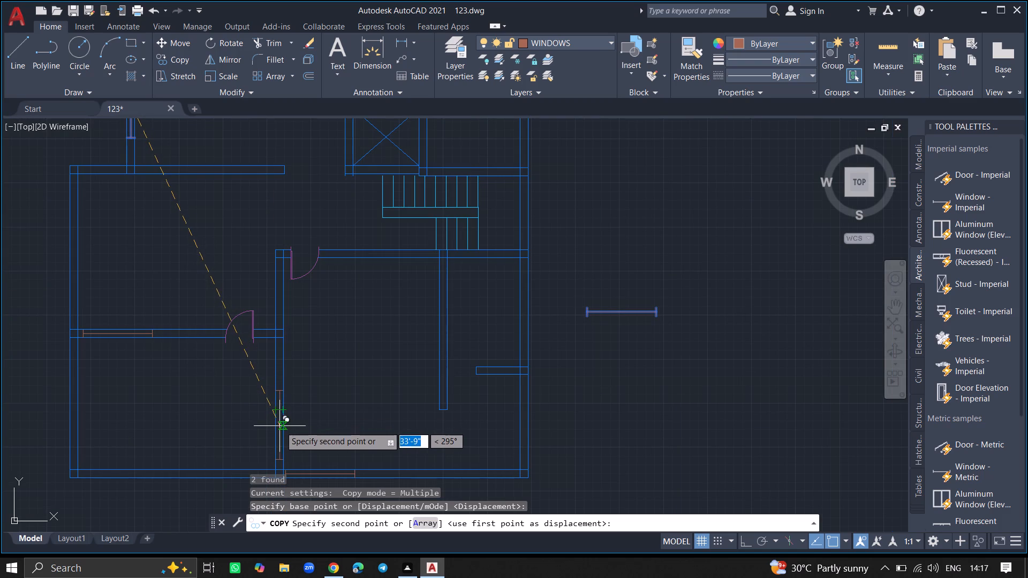
{"action": "scroll", "coordinate": [280, 428], "scroll_direction": "up", "scroll_amount": 6, "text": "ctrl"}
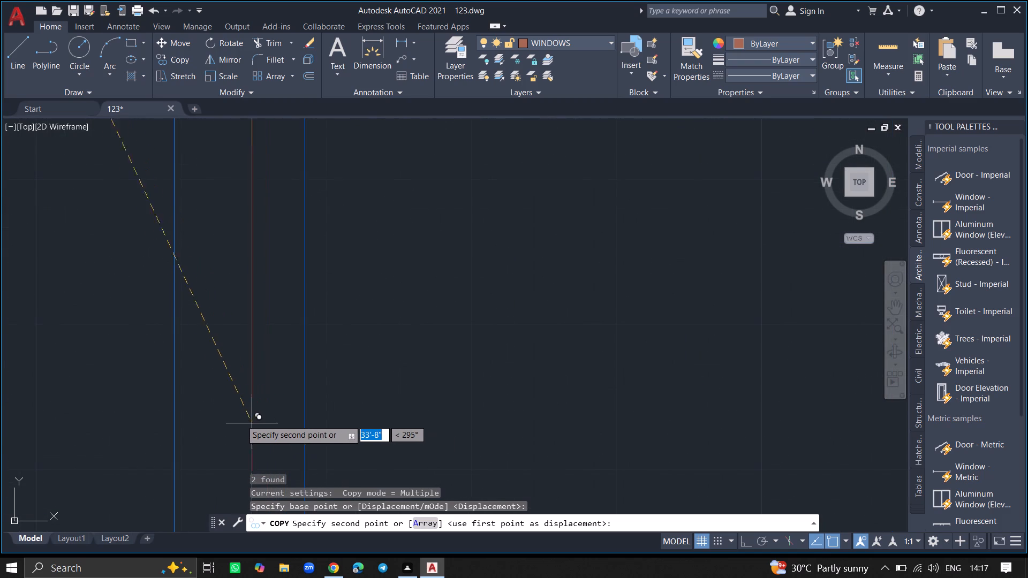
{"action": "left_click", "coordinate": [246, 423]}
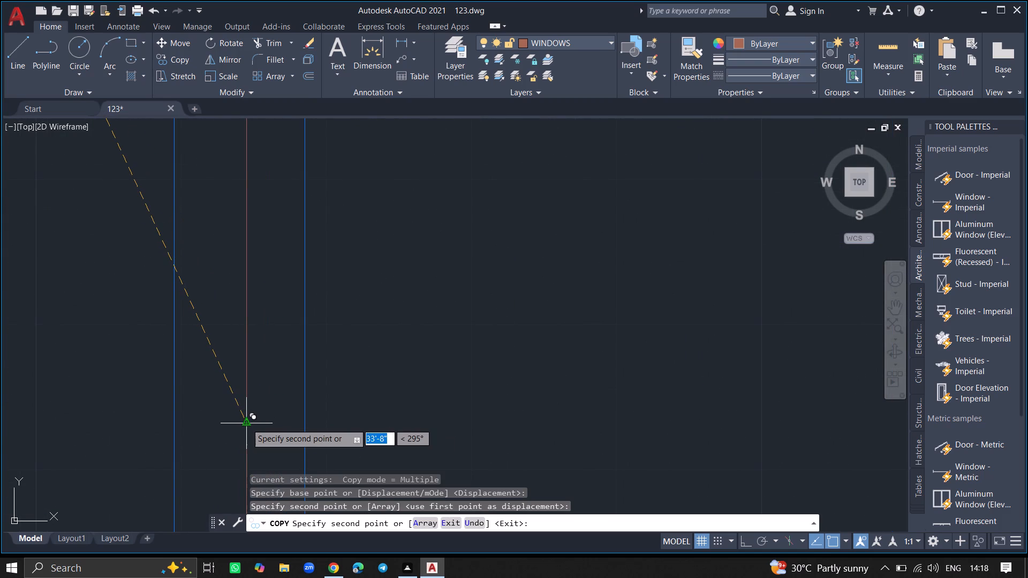
Finish copying and delete the two spare horizontal windows outside the building, east and southeast of the plan.
{"action": "key", "text": "Return"}
{"action": "scroll", "coordinate": [246, 423], "scroll_direction": "down", "scroll_amount": 8, "text": "ctrl"}
{"action": "scroll", "coordinate": [329, 388], "scroll_direction": "down", "scroll_amount": 5, "text": "ctrl"}
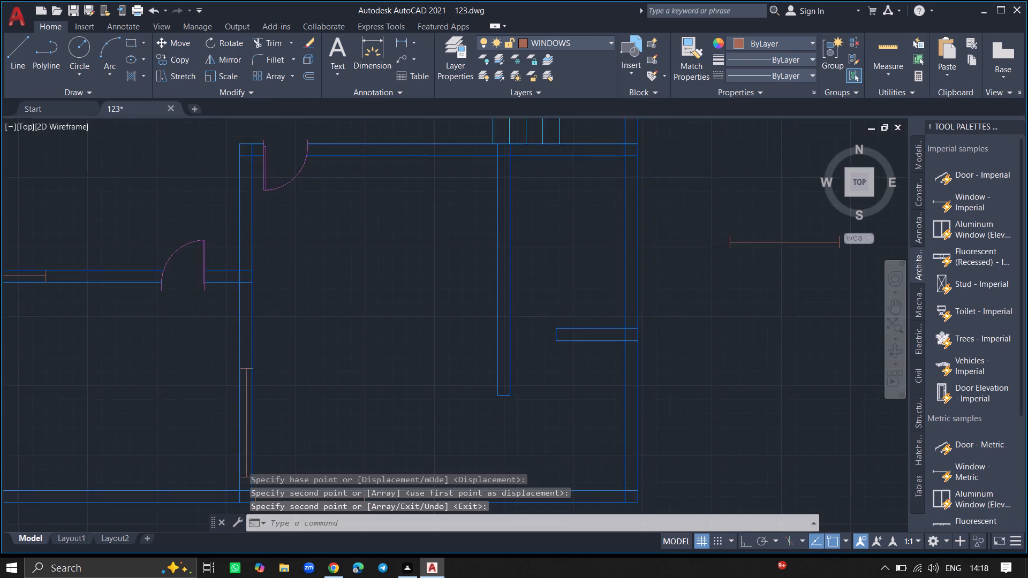
{"action": "scroll", "coordinate": [329, 388], "scroll_direction": "down", "scroll_amount": 3, "text": "ctrl"}
{"action": "scroll", "coordinate": [345, 405], "scroll_direction": "up", "scroll_amount": 6, "text": "ctrl"}
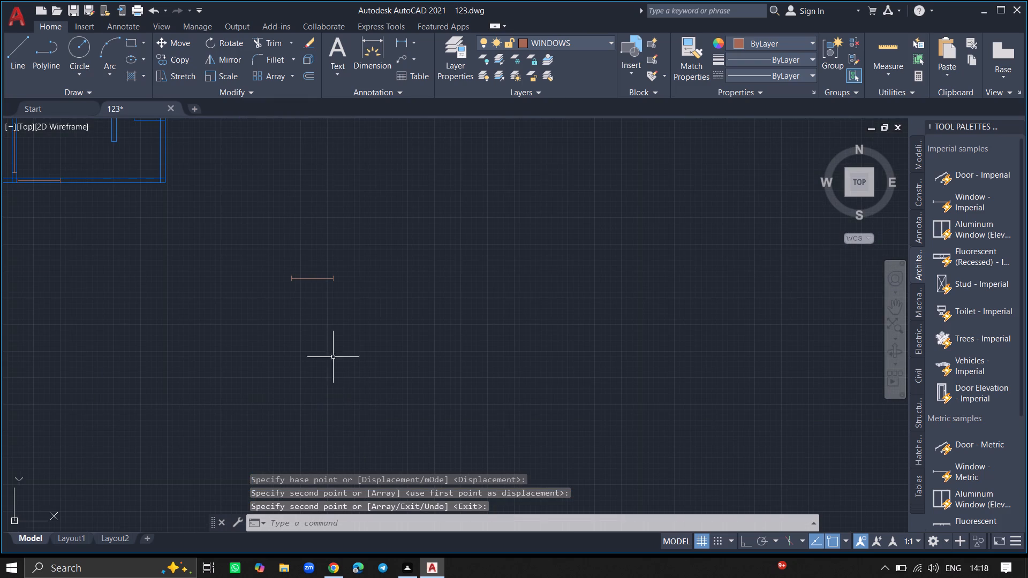
{"action": "left_click", "coordinate": [318, 278]}
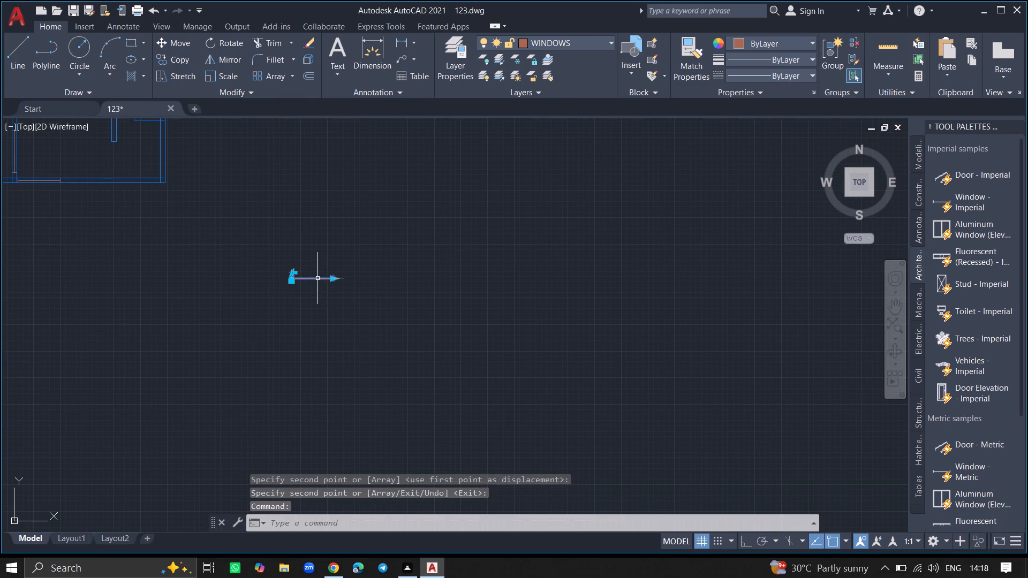
{"action": "scroll", "coordinate": [318, 278], "scroll_direction": "down", "scroll_amount": 2, "text": "ctrl"}
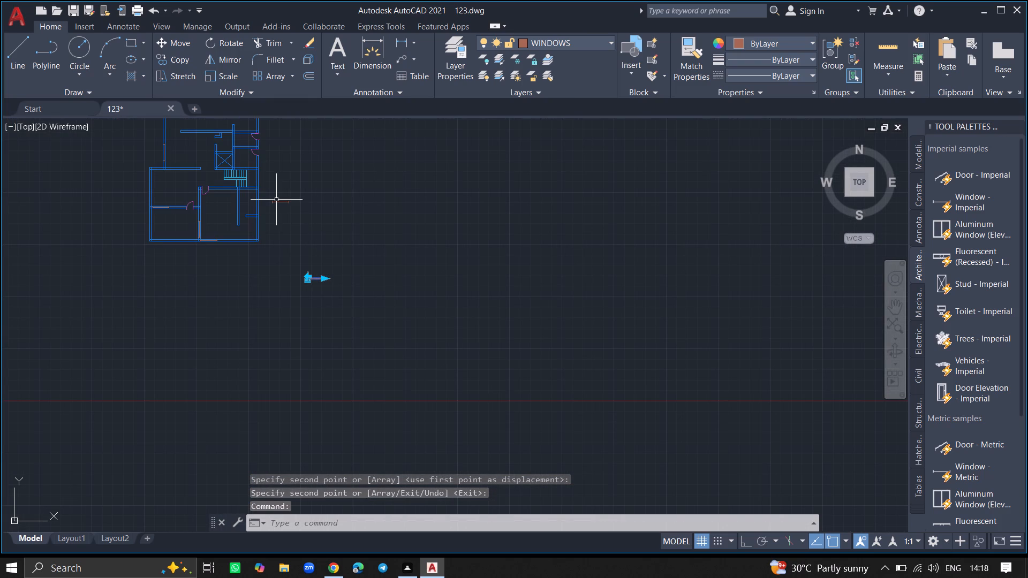
{"action": "left_click", "coordinate": [276, 201]}
{"action": "key", "text": "Delete"}
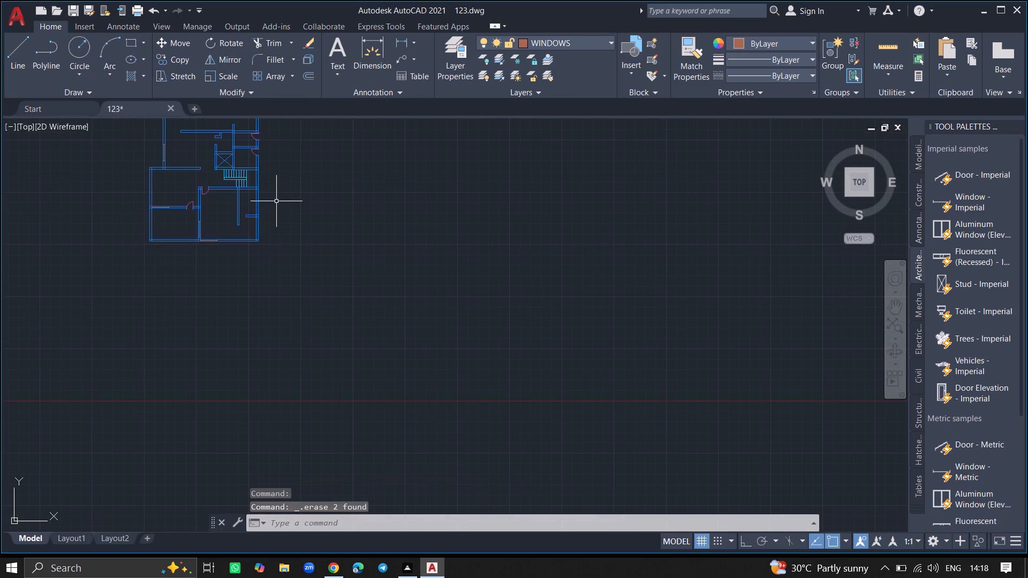
Insert a Window - Imperial block in the empty area east of the floor plan.
{"action": "scroll", "coordinate": [276, 201], "scroll_direction": "down", "scroll_amount": 2, "text": "ctrl"}
{"action": "scroll", "coordinate": [238, 165], "scroll_direction": "up", "scroll_amount": 3, "text": "ctrl"}
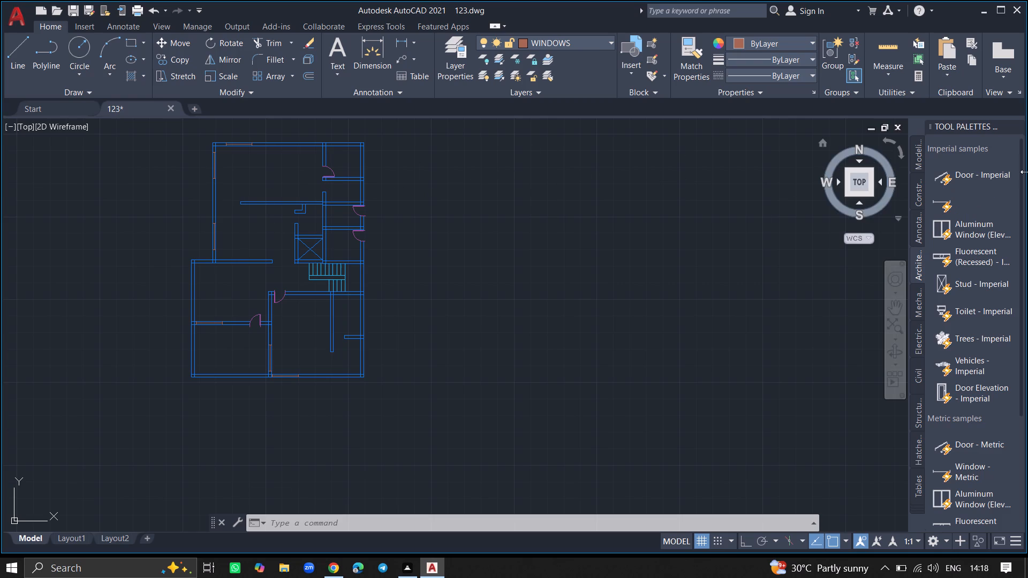
{"action": "left_click", "coordinate": [977, 193]}
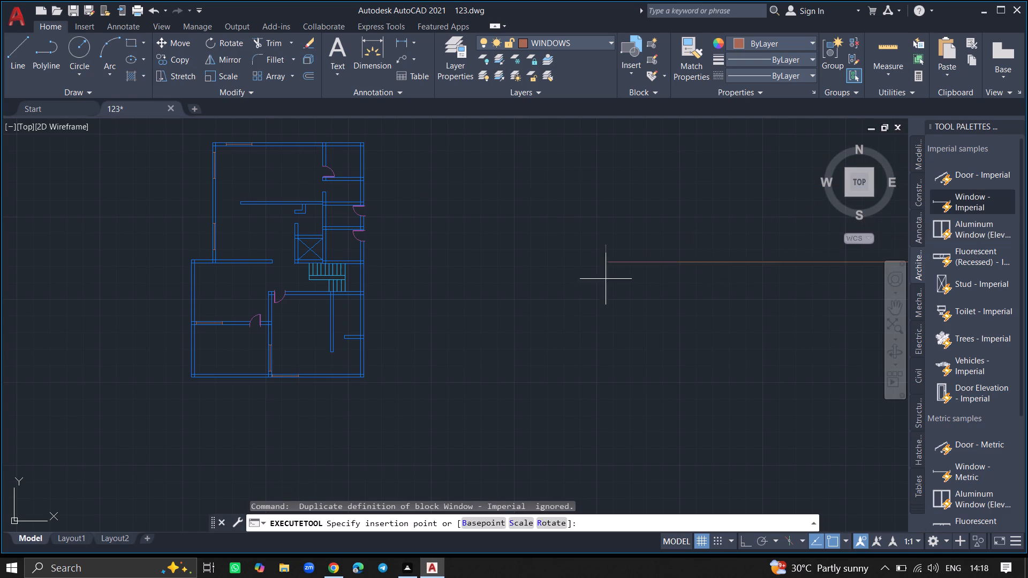
{"action": "left_click", "coordinate": [497, 299]}
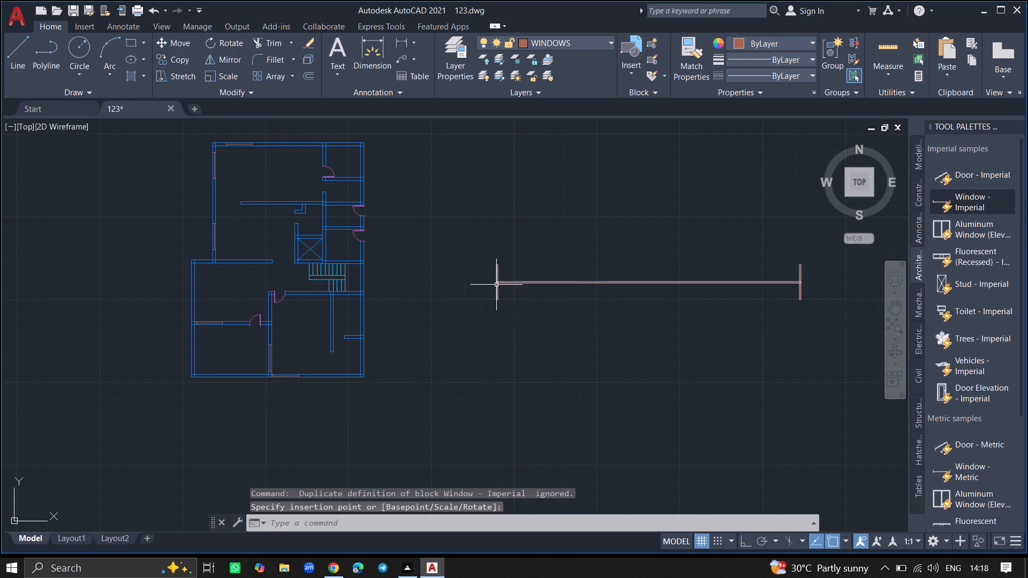
Scale the new window block down freehand from its west end to suit the size of the plan's windows.
{"action": "left_click", "coordinate": [496, 285]}
{"action": "type", "text": "SC"}
{"action": "key", "text": "Return"}
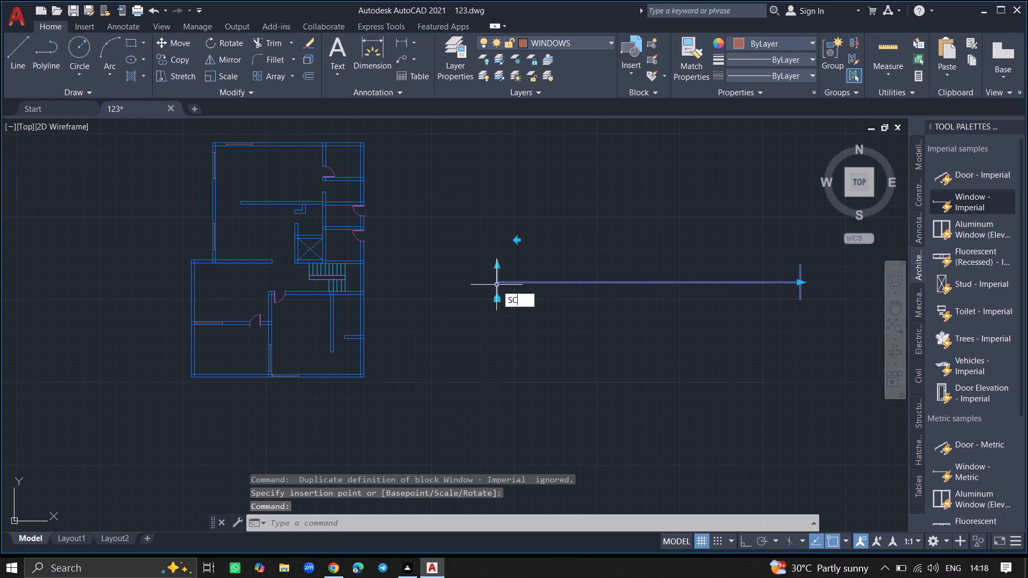
{"action": "left_click", "coordinate": [496, 285]}
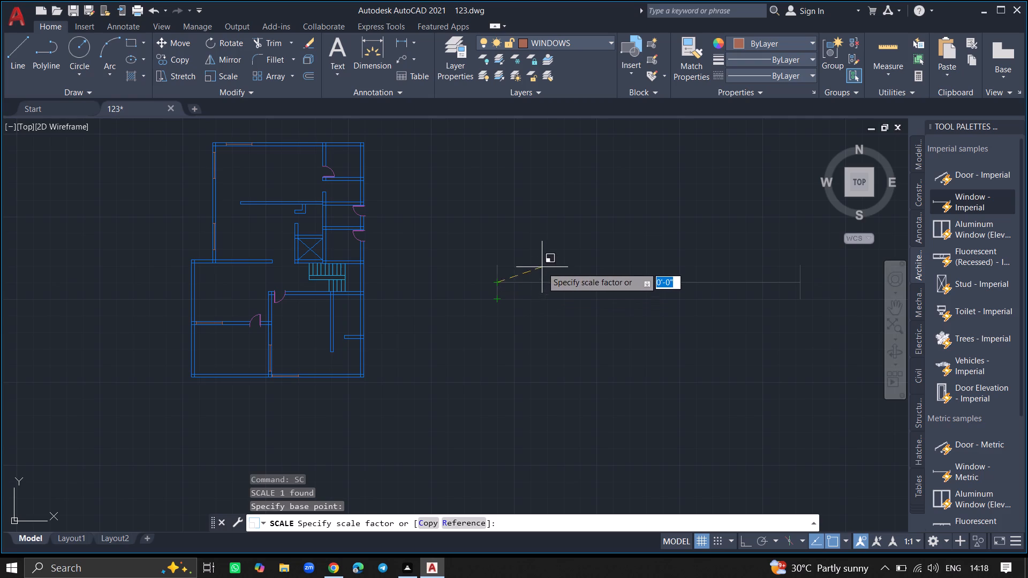
{"action": "left_click", "coordinate": [501, 272]}
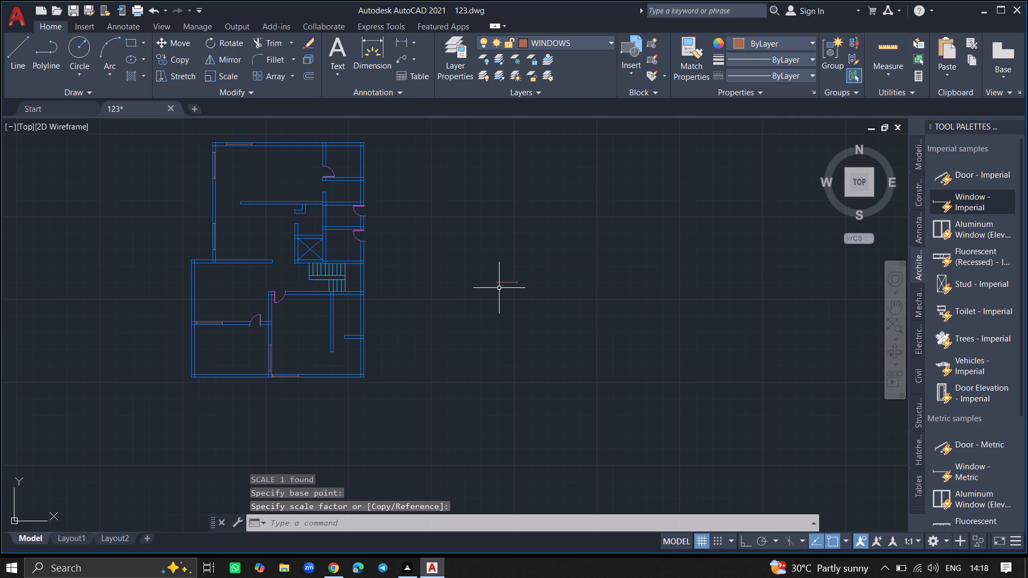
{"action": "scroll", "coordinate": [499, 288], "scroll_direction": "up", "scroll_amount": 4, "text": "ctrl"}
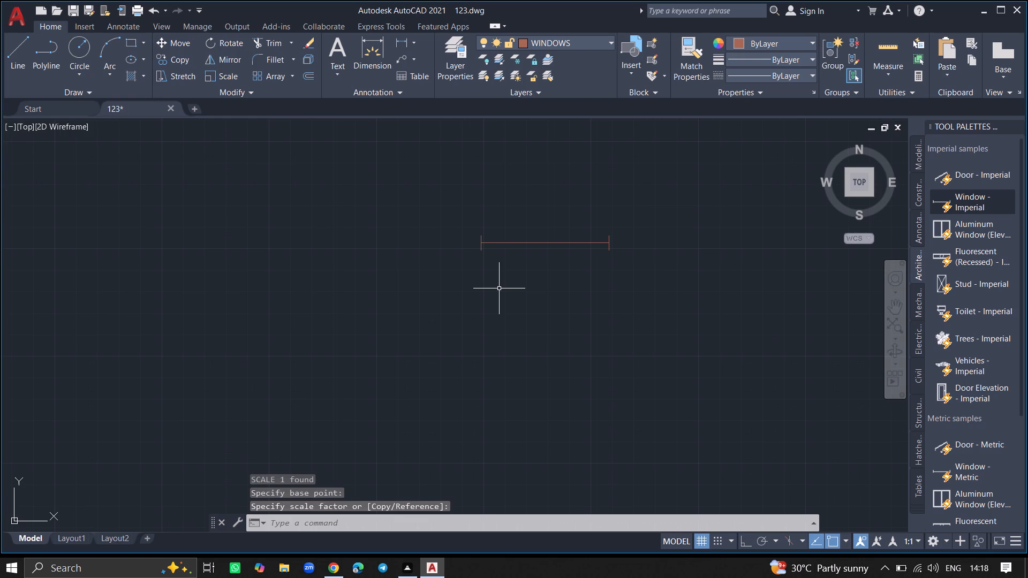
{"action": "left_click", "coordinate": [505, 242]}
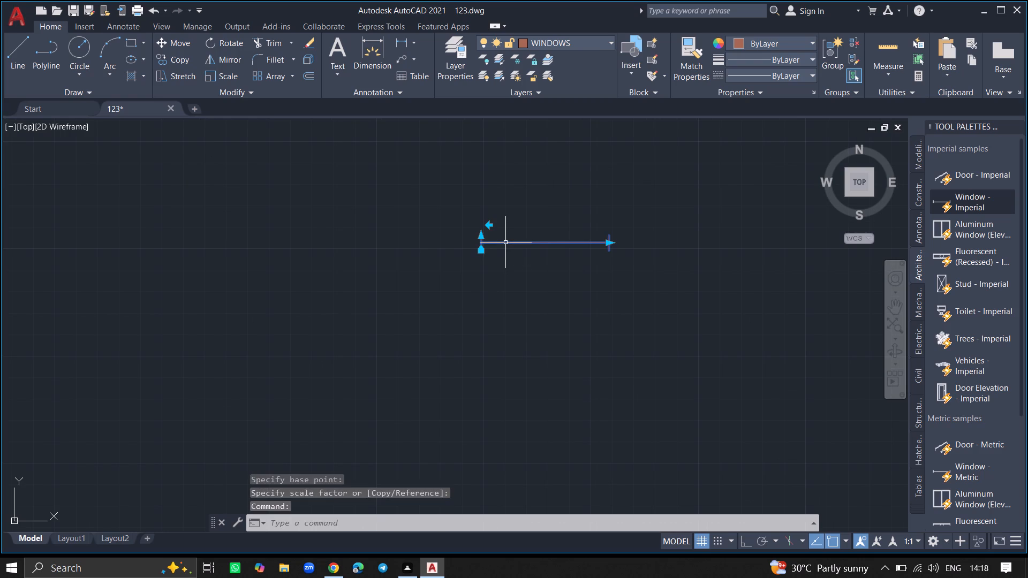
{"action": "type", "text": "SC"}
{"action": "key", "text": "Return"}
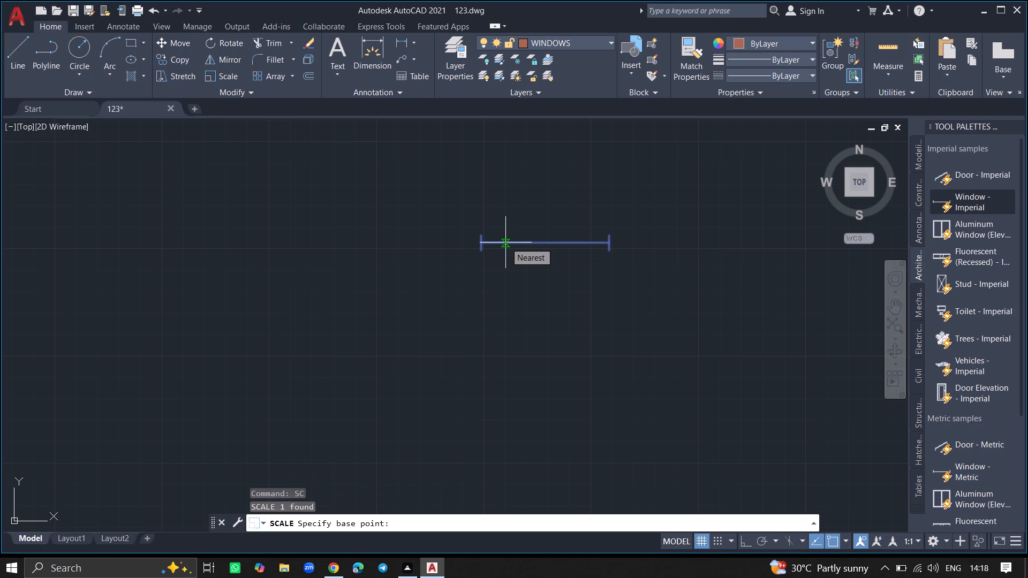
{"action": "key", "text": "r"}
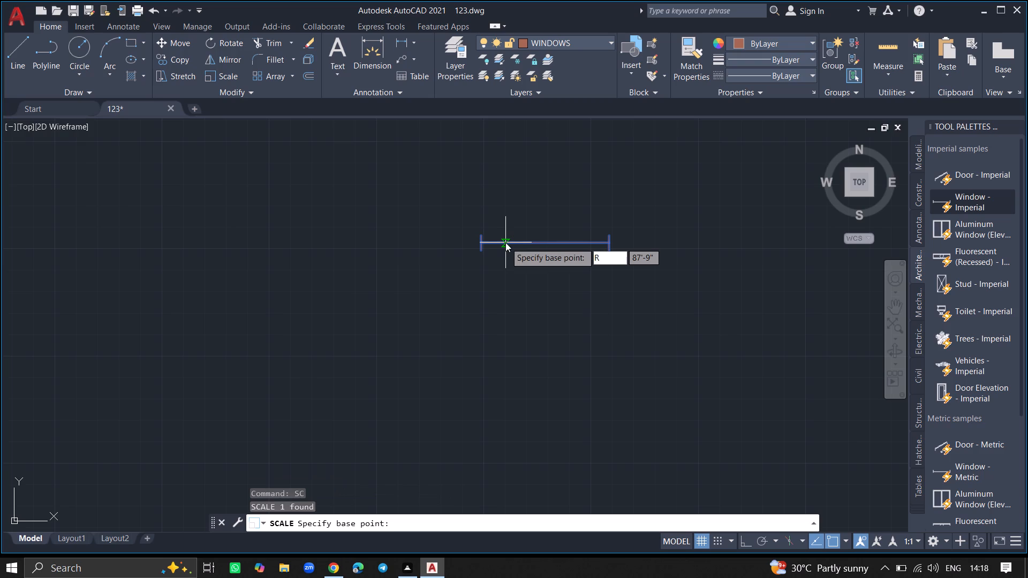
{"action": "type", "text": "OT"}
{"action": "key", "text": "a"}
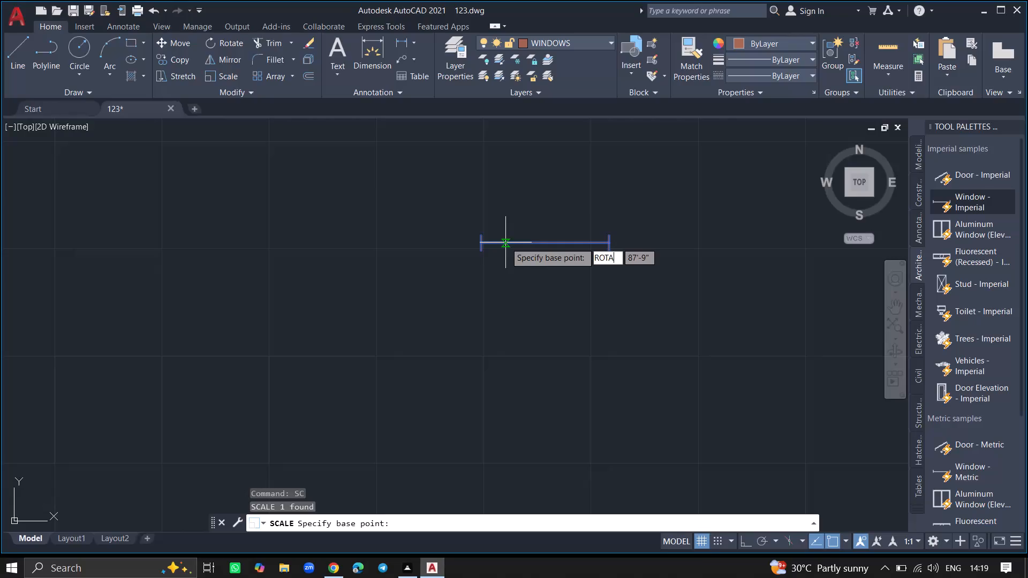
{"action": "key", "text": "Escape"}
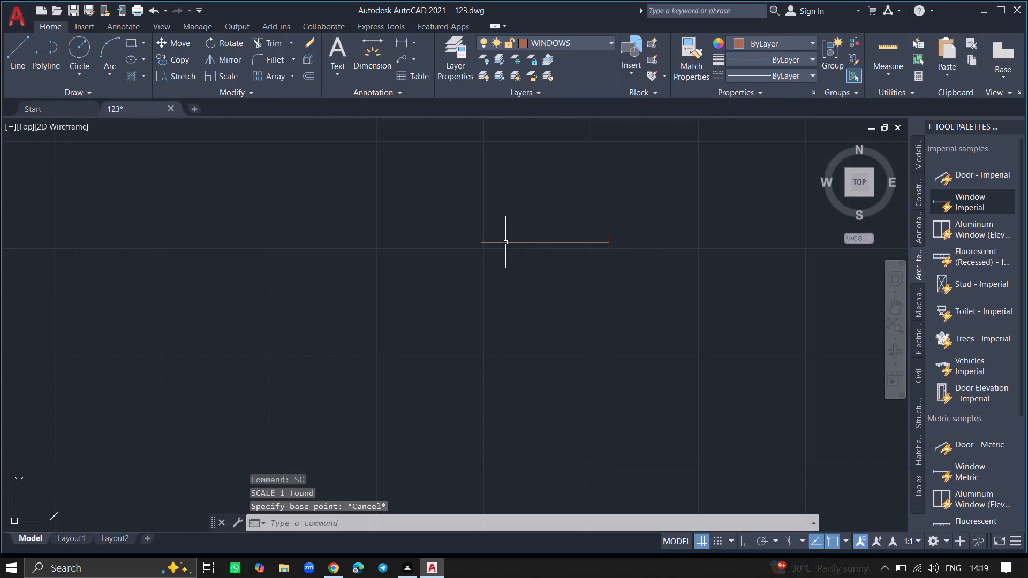
Rotate the new window block 90° about a point on its line, using Ortho, so it stands vertical.
{"action": "type", "text": "ROT"}
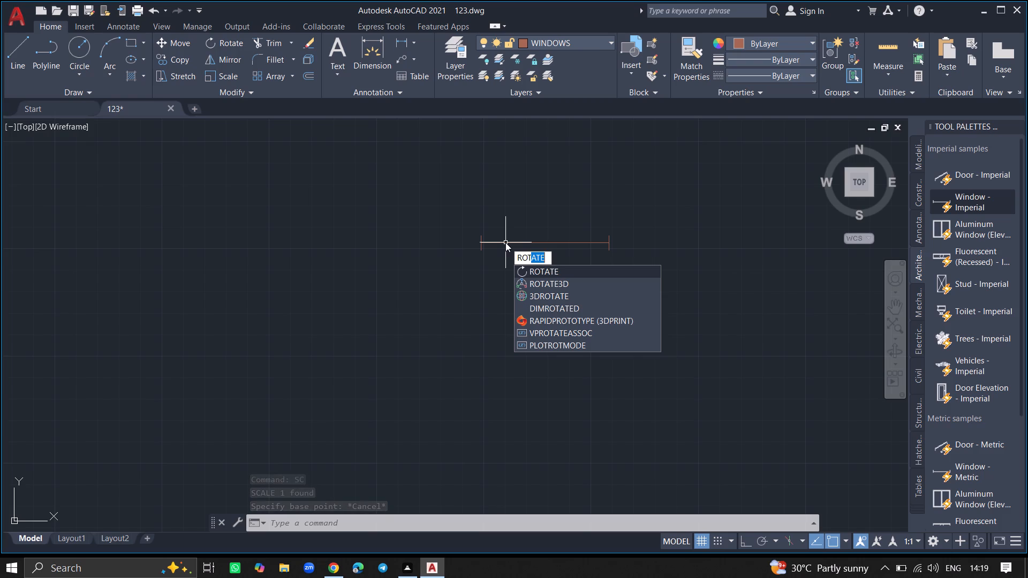
{"action": "left_click", "coordinate": [531, 267]}
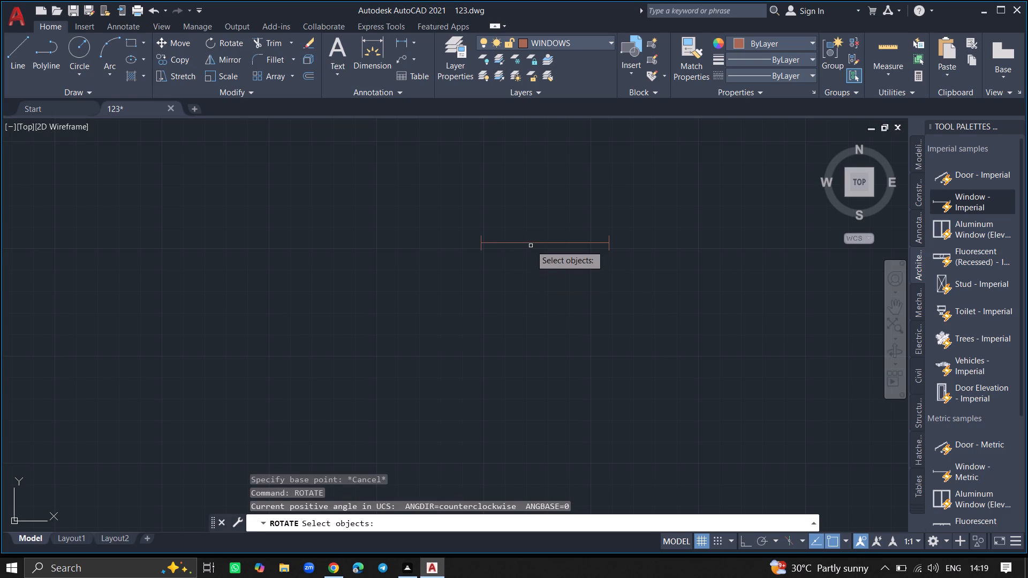
{"action": "left_click", "coordinate": [531, 243]}
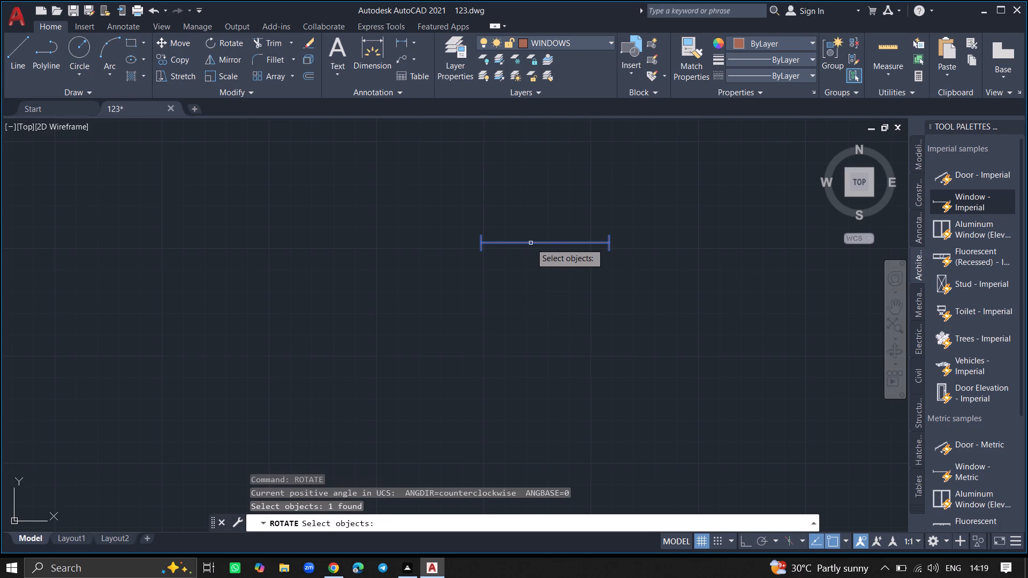
{"action": "key", "text": "Return"}
{"action": "left_click", "coordinate": [531, 243]}
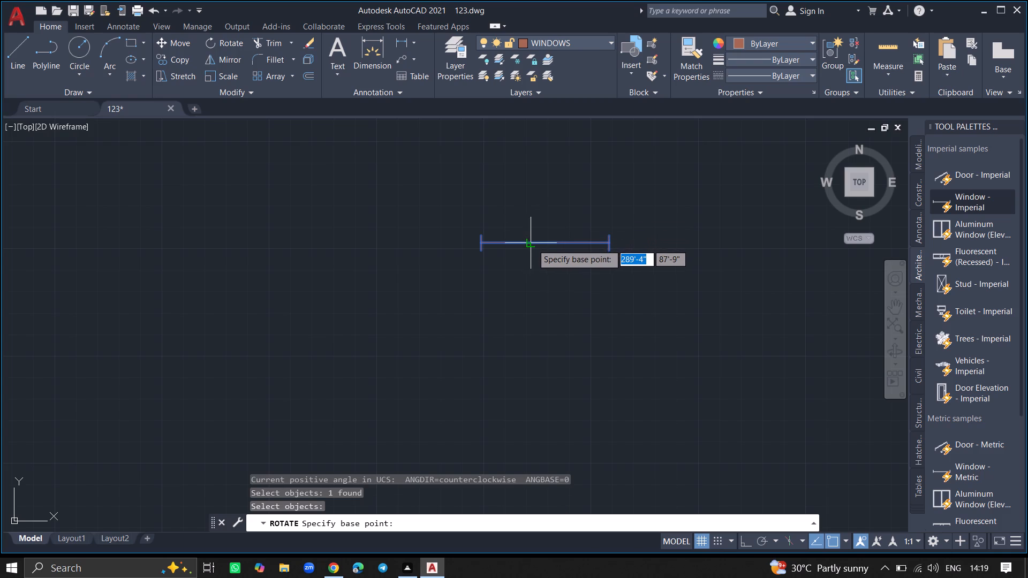
{"action": "left_click", "coordinate": [532, 244]}
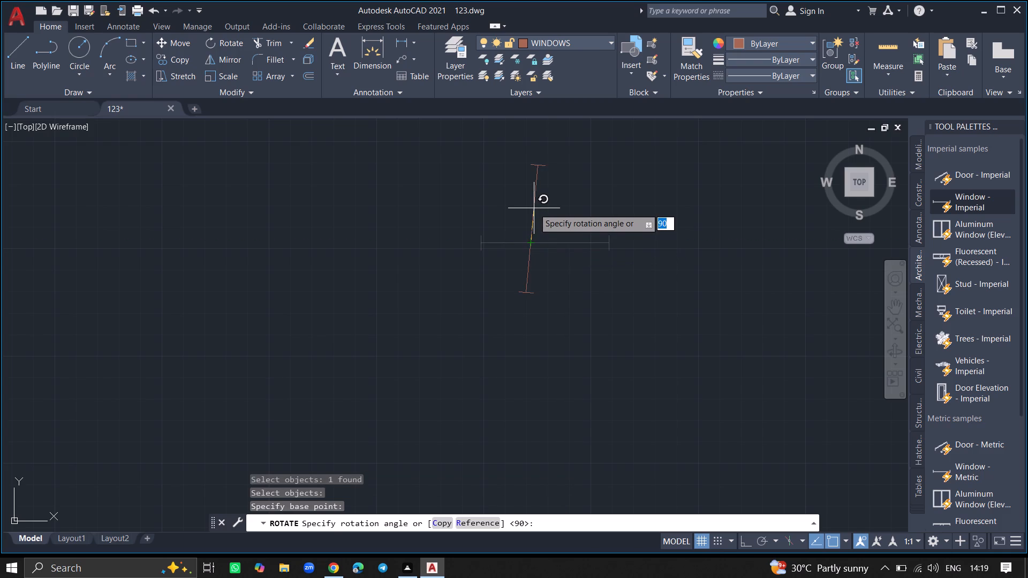
{"action": "key", "text": "F8"}
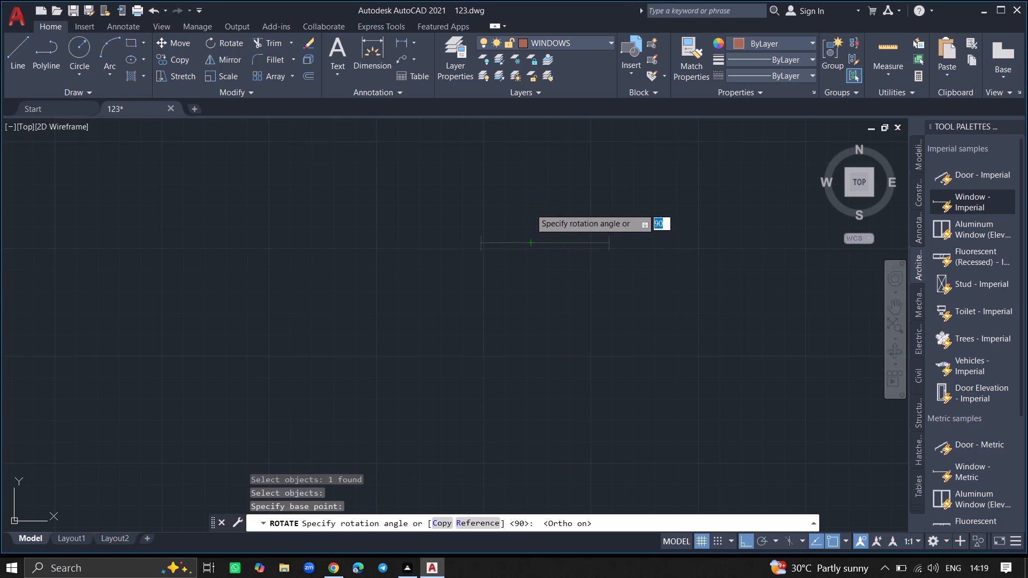
{"action": "left_click", "coordinate": [530, 208]}
Move the vertical window into the southeast room's east exterior wall, just north of the short stub wall, with Ortho off.
{"action": "left_click", "coordinate": [530, 208]}
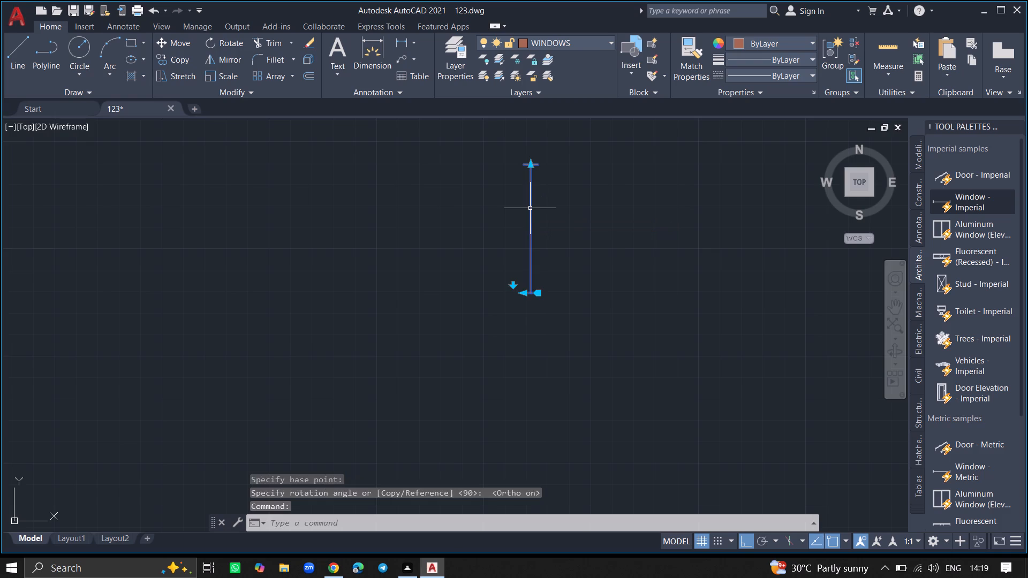
{"action": "scroll", "coordinate": [530, 208], "scroll_direction": "down", "scroll_amount": 5, "text": "ctrl"}
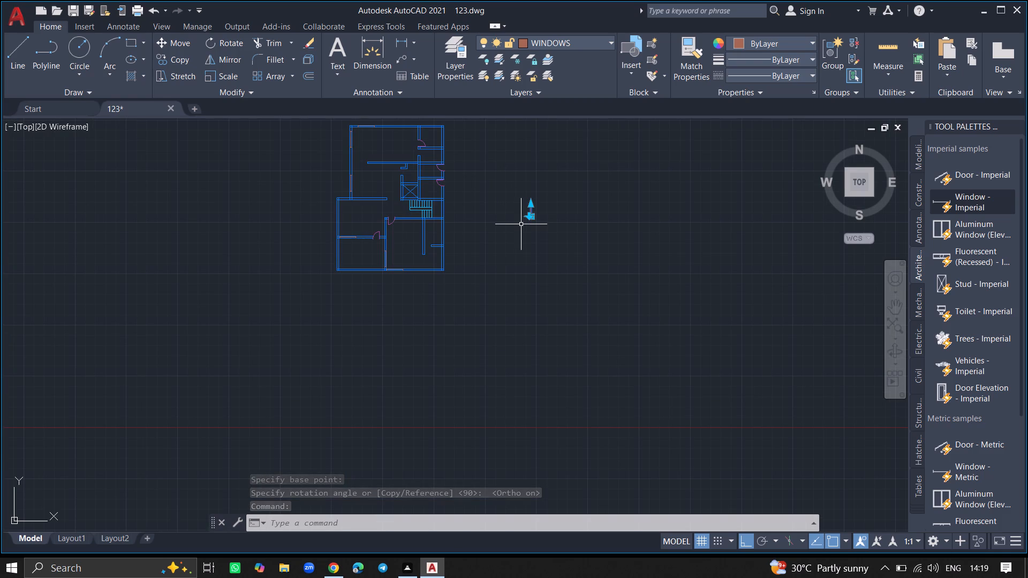
{"action": "type", "text": "MOVE"}
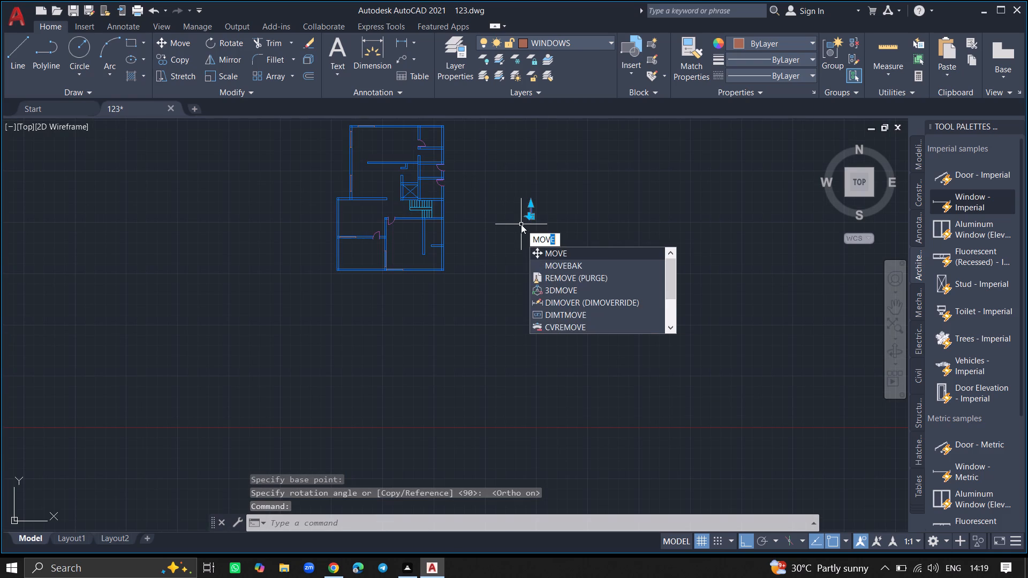
{"action": "key", "text": "Return"}
{"action": "scroll", "coordinate": [521, 224], "scroll_direction": "up", "scroll_amount": 4, "text": "ctrl"}
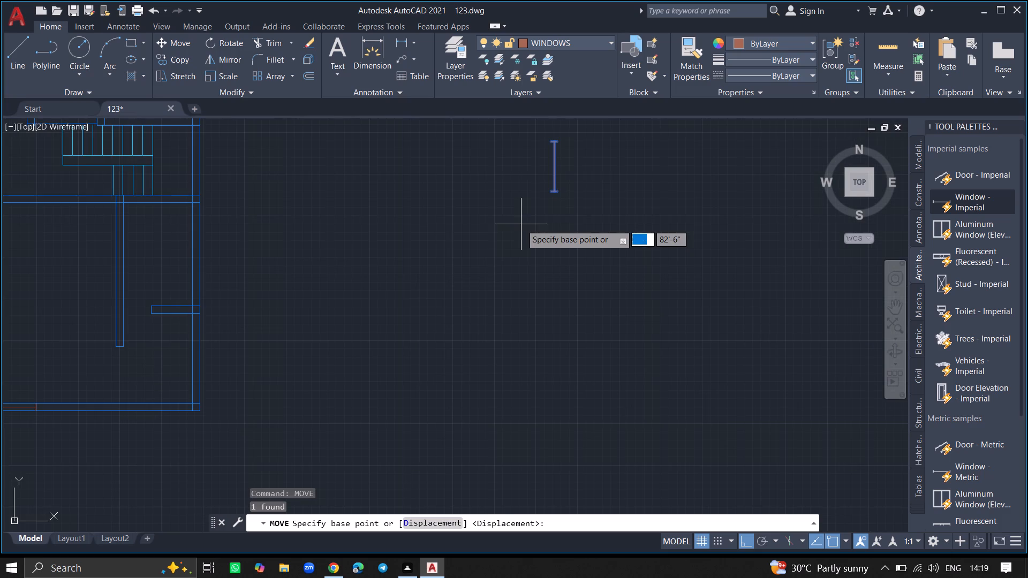
{"action": "left_click", "coordinate": [556, 169]}
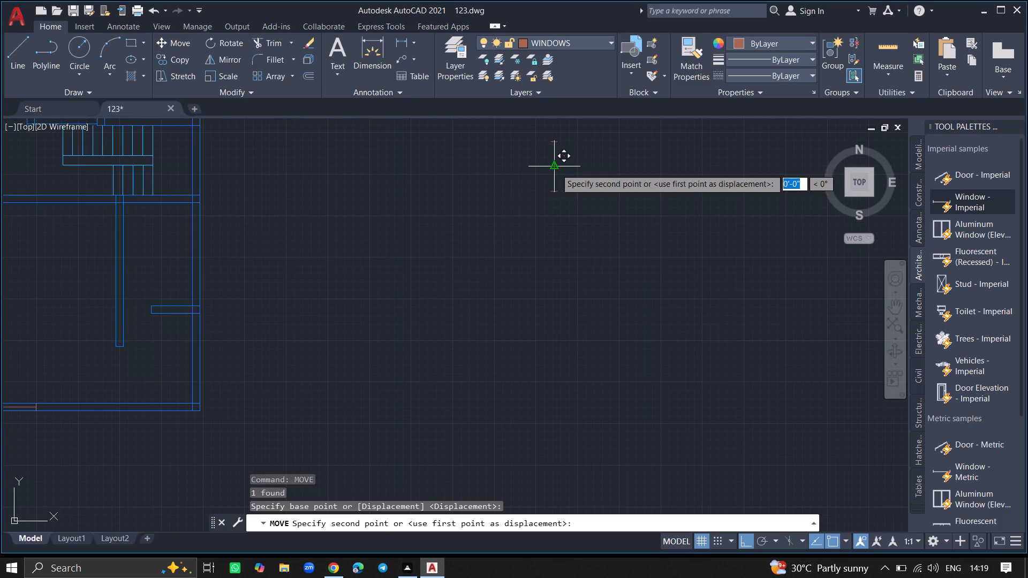
{"action": "key", "text": "F8"}
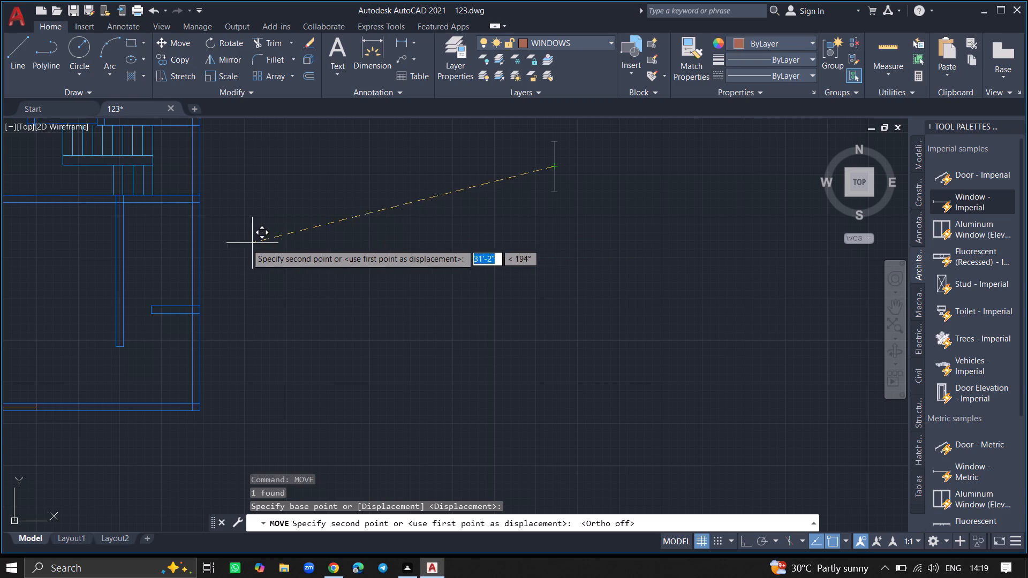
{"action": "scroll", "coordinate": [193, 248], "scroll_direction": "up", "scroll_amount": 5, "text": "ctrl"}
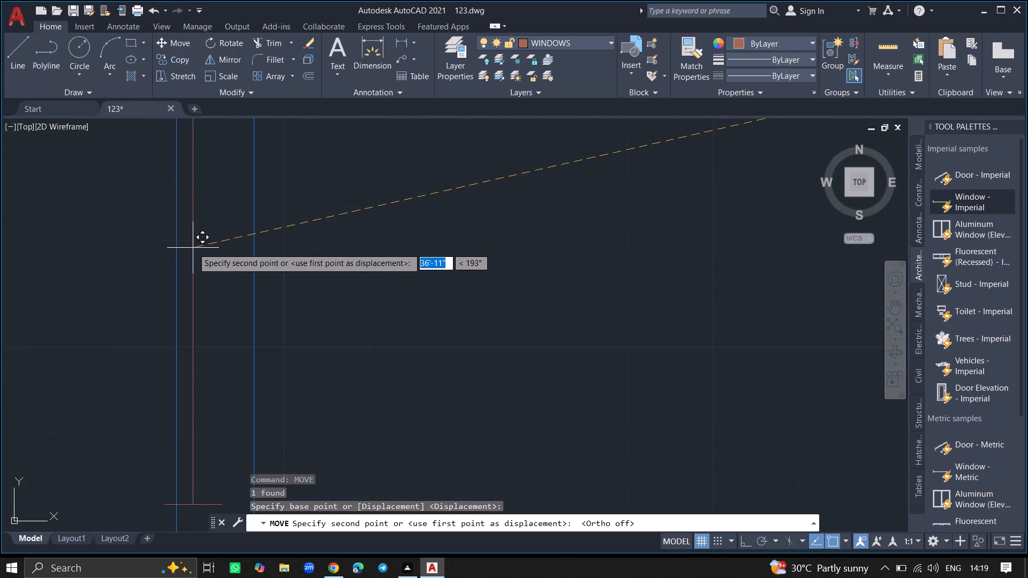
{"action": "left_click", "coordinate": [210, 258]}
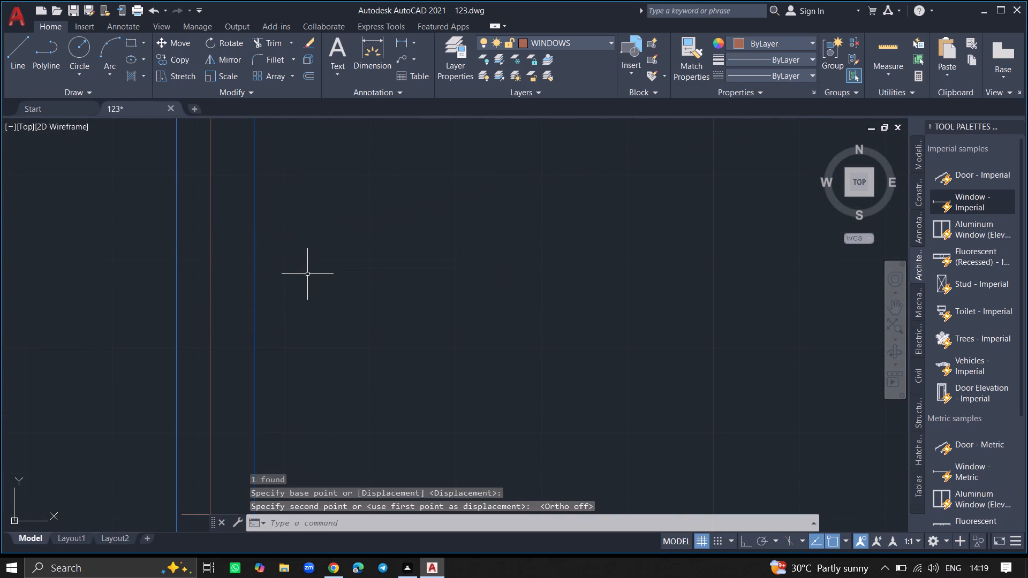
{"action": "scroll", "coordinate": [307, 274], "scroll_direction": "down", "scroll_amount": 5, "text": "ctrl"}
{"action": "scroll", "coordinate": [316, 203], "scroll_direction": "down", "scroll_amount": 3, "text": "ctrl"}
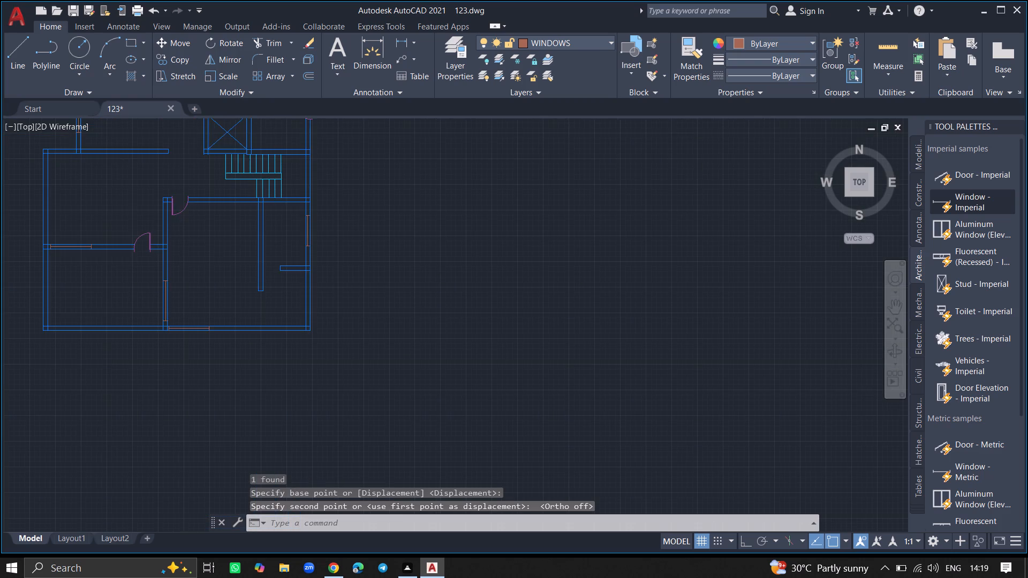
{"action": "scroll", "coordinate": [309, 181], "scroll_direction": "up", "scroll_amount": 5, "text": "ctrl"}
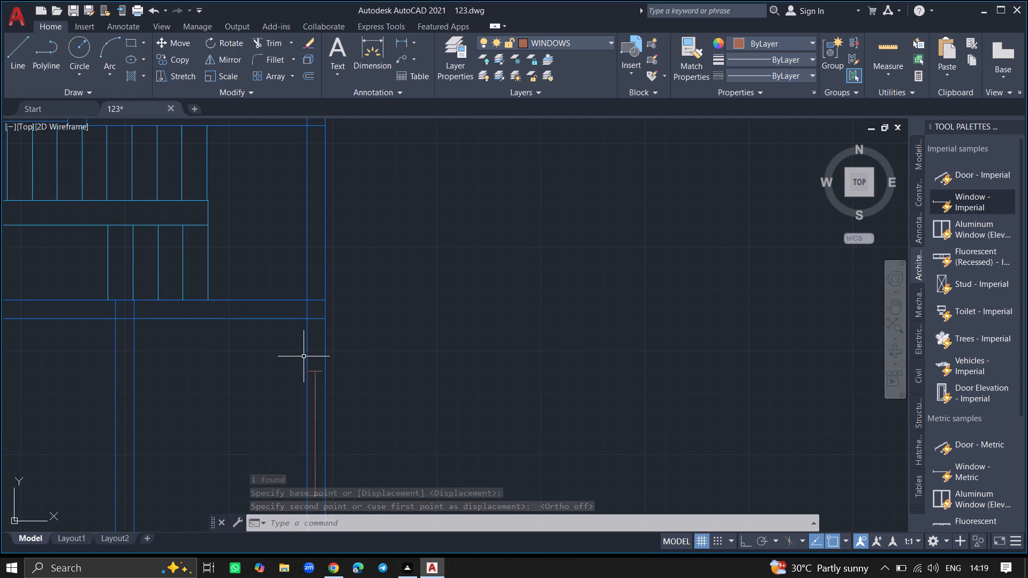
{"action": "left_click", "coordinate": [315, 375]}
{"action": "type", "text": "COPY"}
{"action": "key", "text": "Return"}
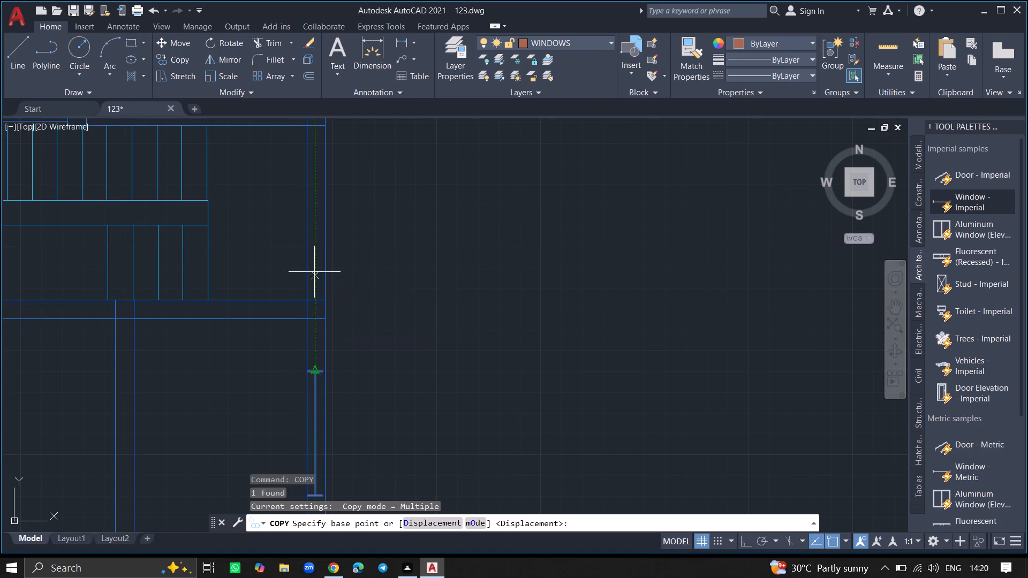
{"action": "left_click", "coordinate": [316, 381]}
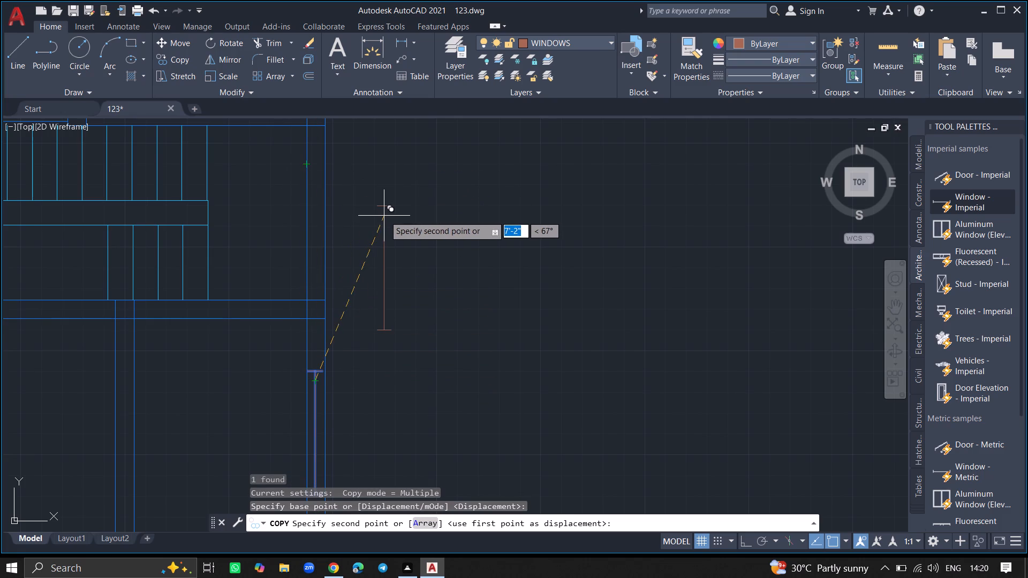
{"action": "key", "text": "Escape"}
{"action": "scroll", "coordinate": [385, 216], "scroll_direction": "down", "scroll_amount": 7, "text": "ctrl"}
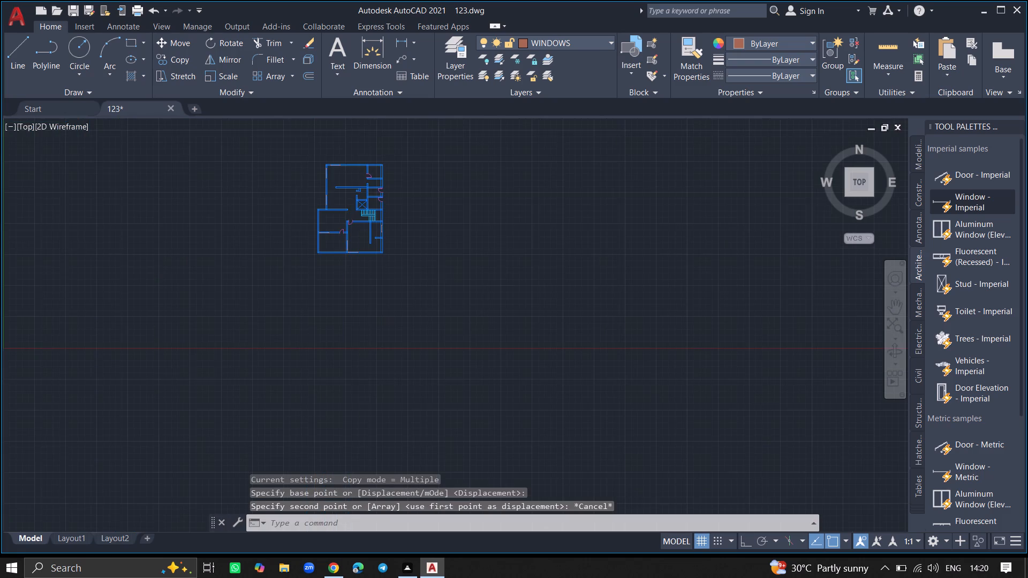
Insert a Window - Imperial block in the empty area just east of the two east exterior doors.
{"action": "scroll", "coordinate": [369, 189], "scroll_direction": "up", "scroll_amount": 3, "text": "ctrl"}
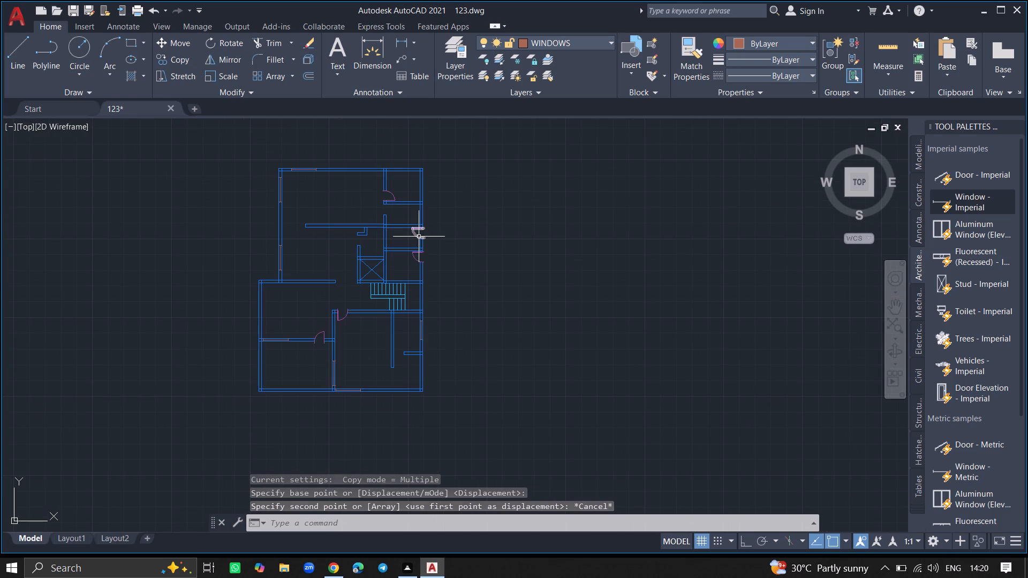
{"action": "scroll", "coordinate": [419, 237], "scroll_direction": "up", "scroll_amount": 2, "text": "ctrl"}
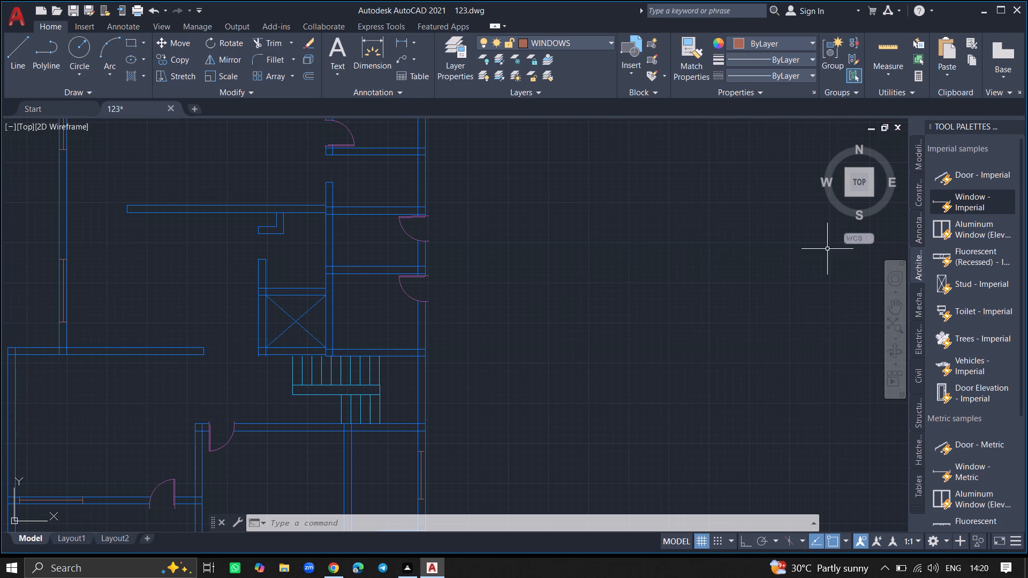
{"action": "left_click", "coordinate": [965, 198]}
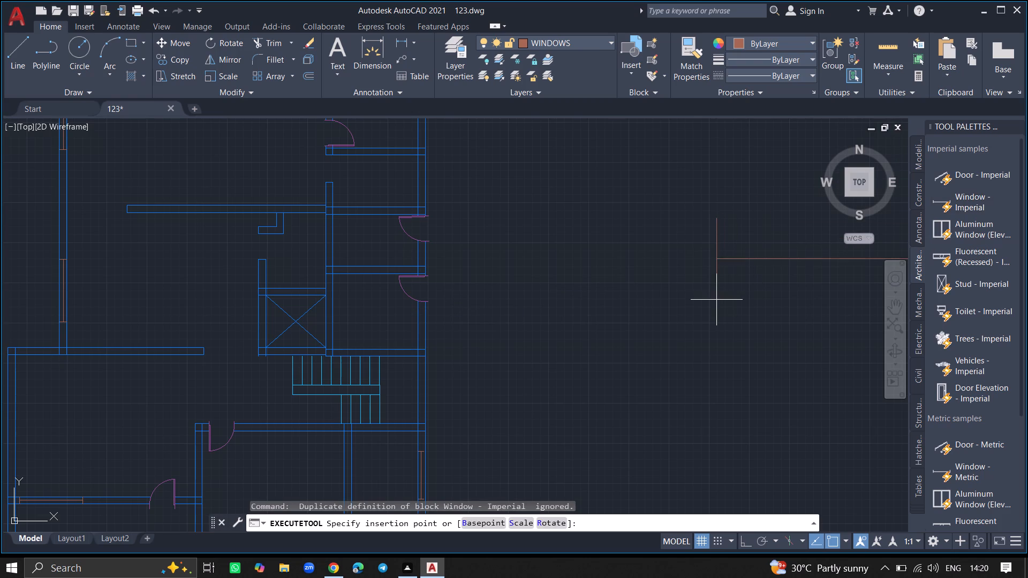
{"action": "left_click", "coordinate": [495, 313]}
Scale the new window block down freehand from a point on its west end line to about 6" long.
{"action": "left_click", "coordinate": [495, 299]}
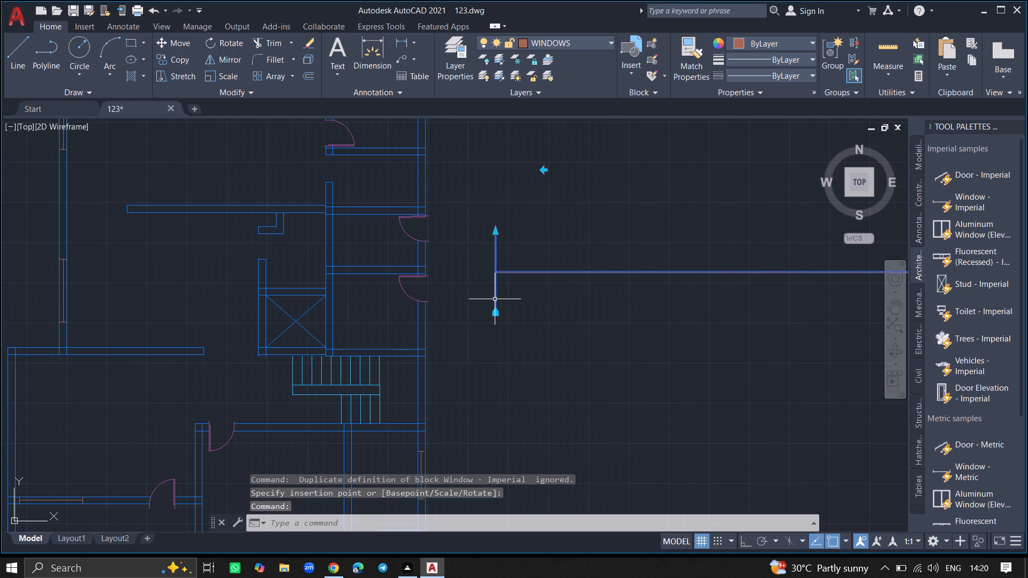
{"action": "type", "text": "SC"}
{"action": "key", "text": "Return"}
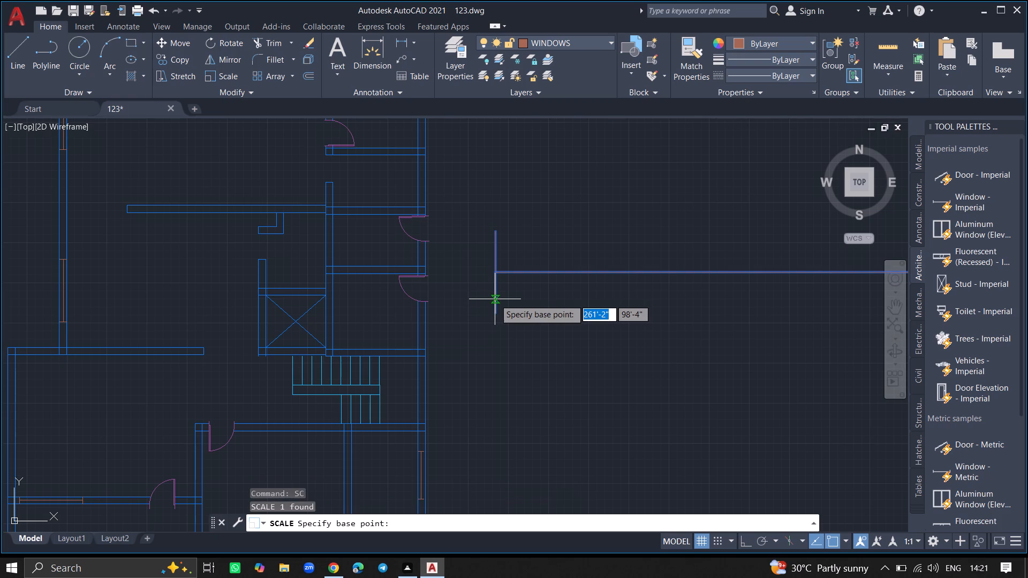
{"action": "left_click", "coordinate": [495, 299]}
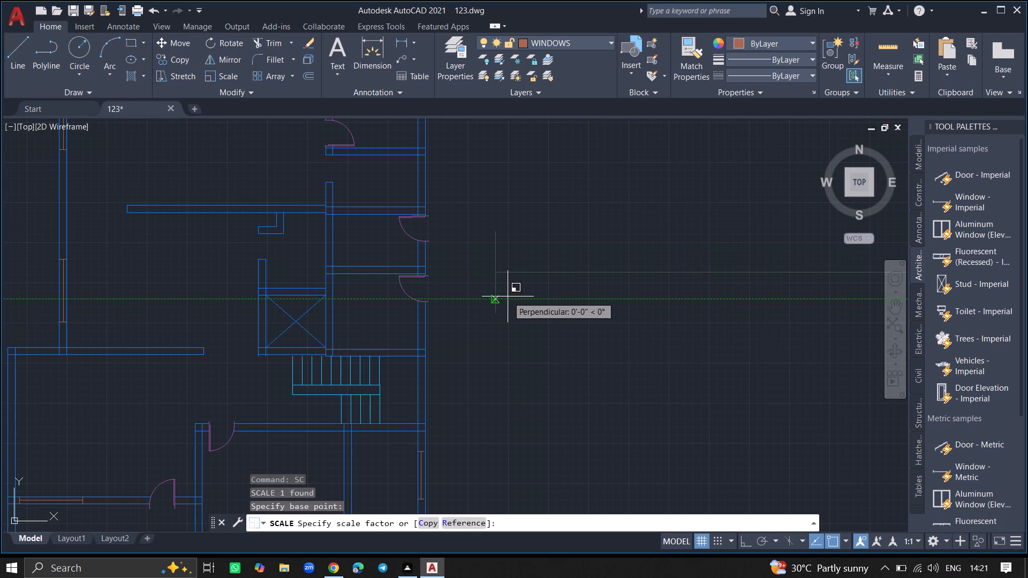
{"action": "scroll", "coordinate": [508, 296], "scroll_direction": "up", "scroll_amount": 5, "text": "ctrl"}
{"action": "scroll", "coordinate": [508, 296], "scroll_direction": "down", "scroll_amount": 1, "text": "ctrl"}
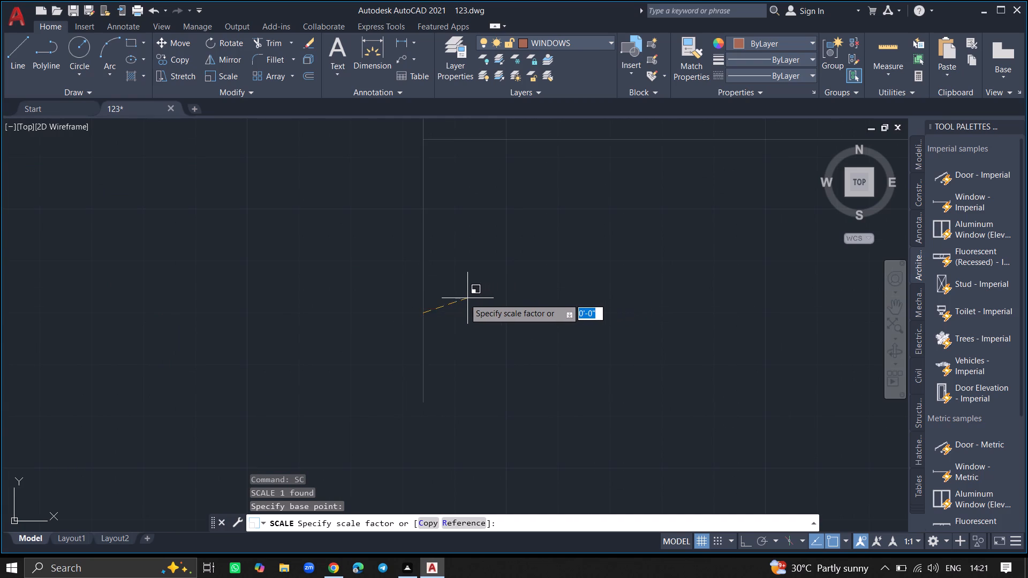
{"action": "left_click", "coordinate": [427, 298]}
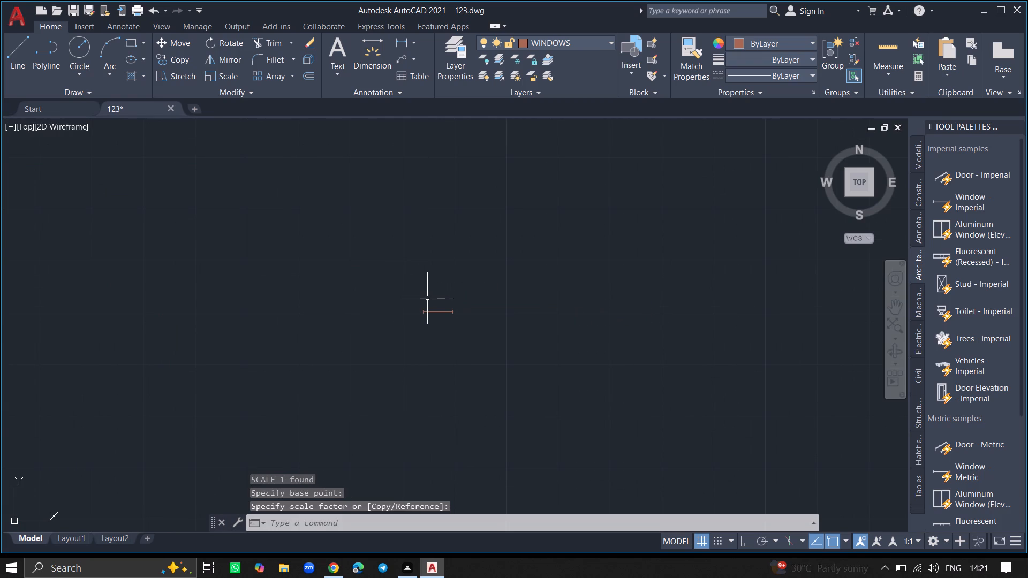
Rotate the scaled window block 90° about its midpoint so it stands vertical.
{"action": "left_click", "coordinate": [427, 311]}
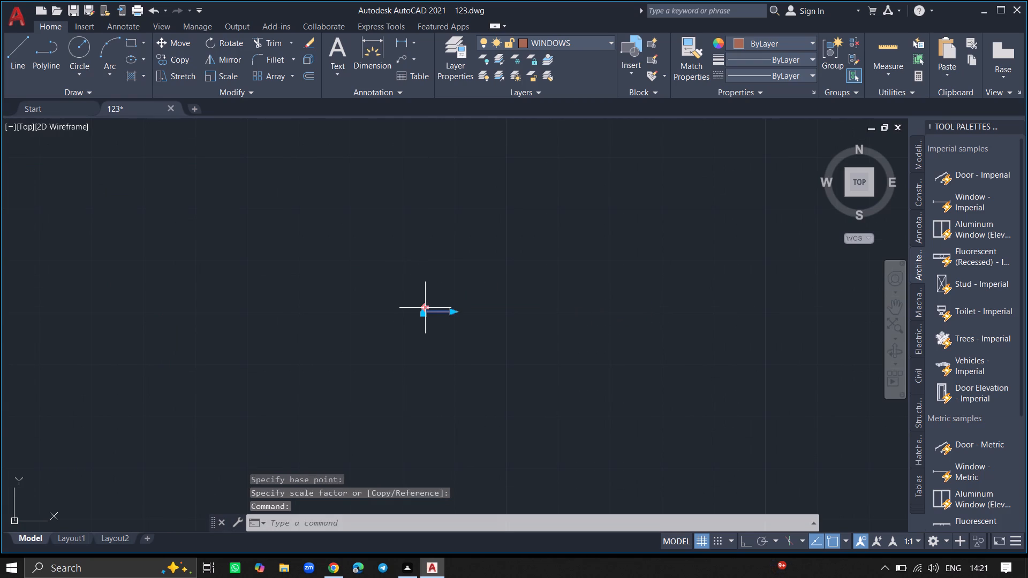
{"action": "type", "text": "RO"}
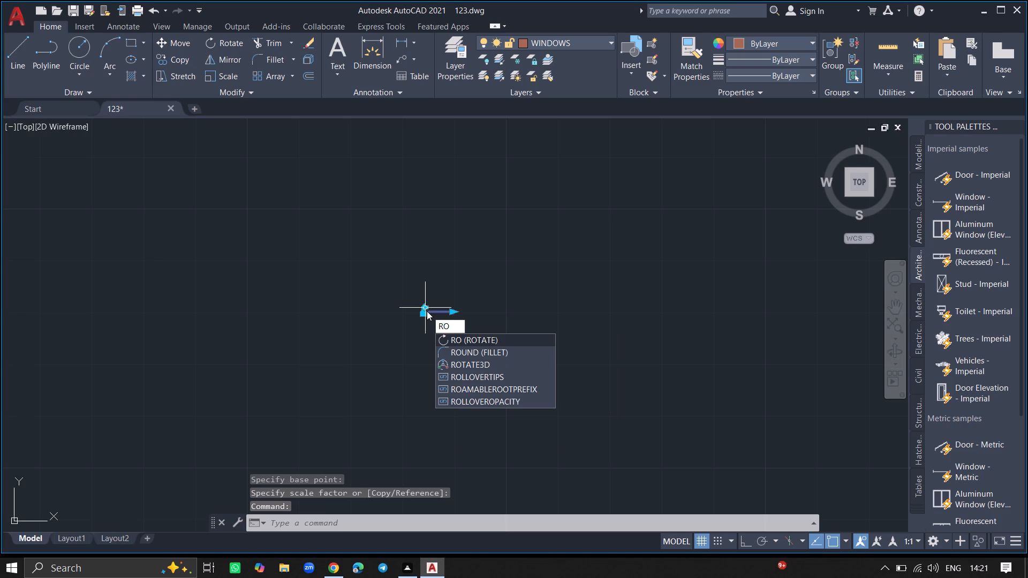
{"action": "key", "text": "t"}
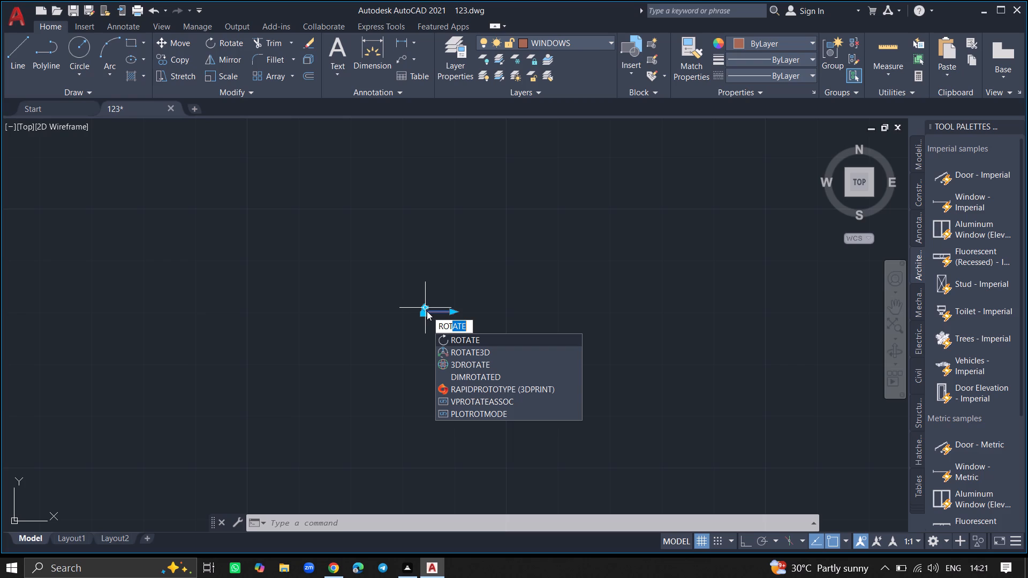
{"action": "left_click", "coordinate": [464, 342]}
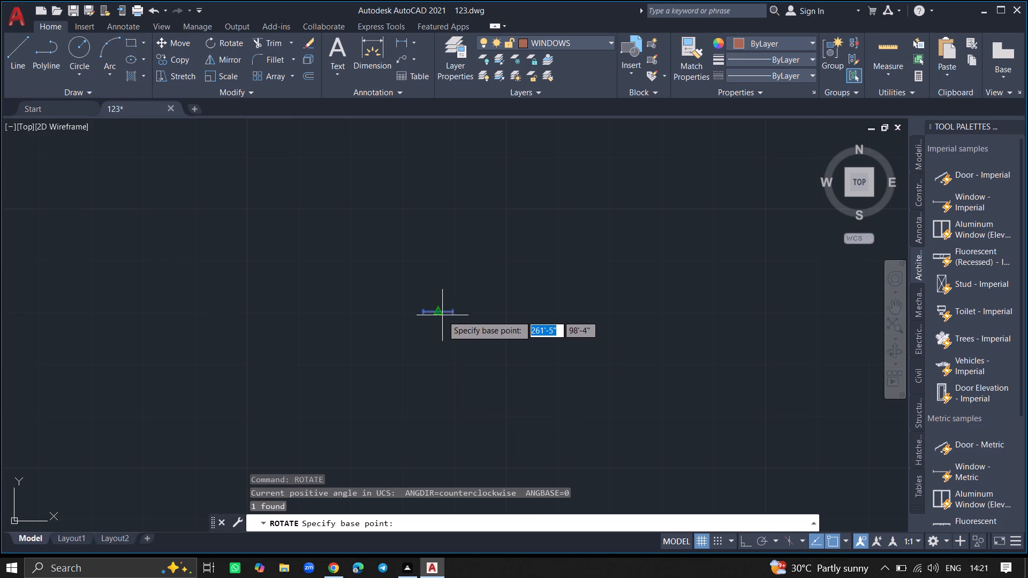
{"action": "left_click", "coordinate": [442, 315]}
{"action": "left_click", "coordinate": [441, 271]}
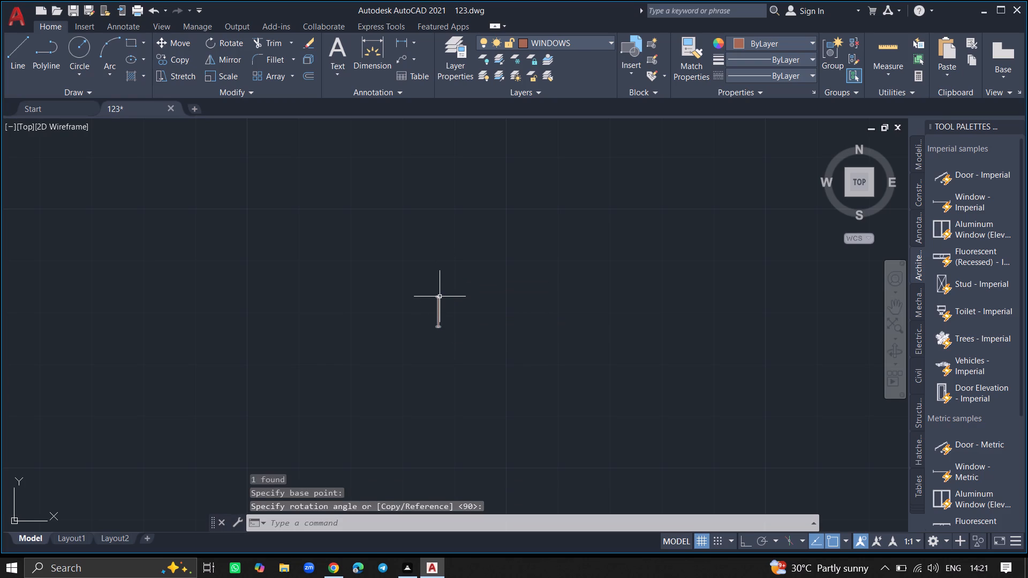
Move the vertical window from its north end into the east exterior wall, just south of the southern of the two east doors.
{"action": "left_click", "coordinate": [439, 296]}
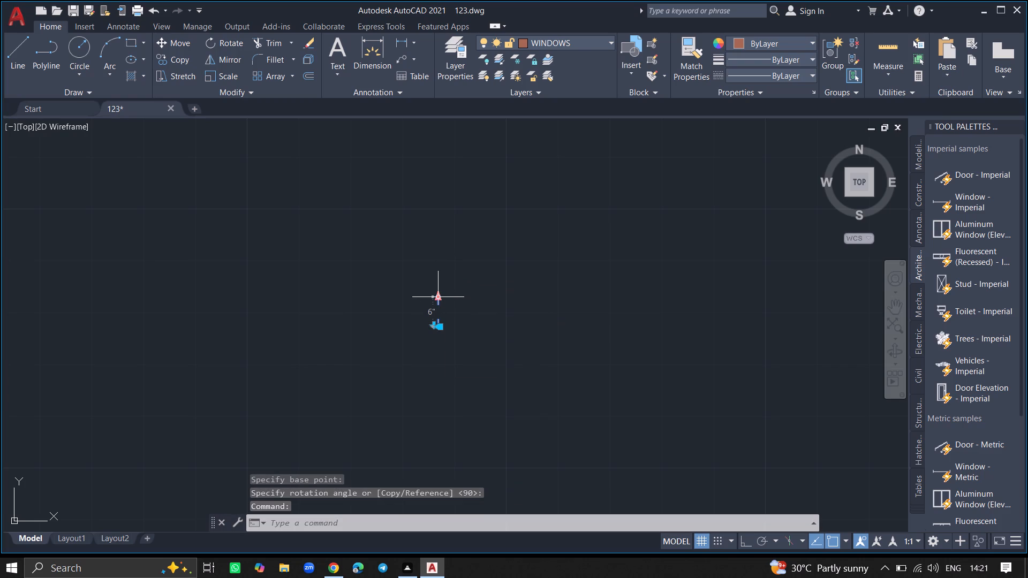
{"action": "type", "text": "MOVE"}
{"action": "key", "text": "Return"}
{"action": "left_click", "coordinate": [439, 296]}
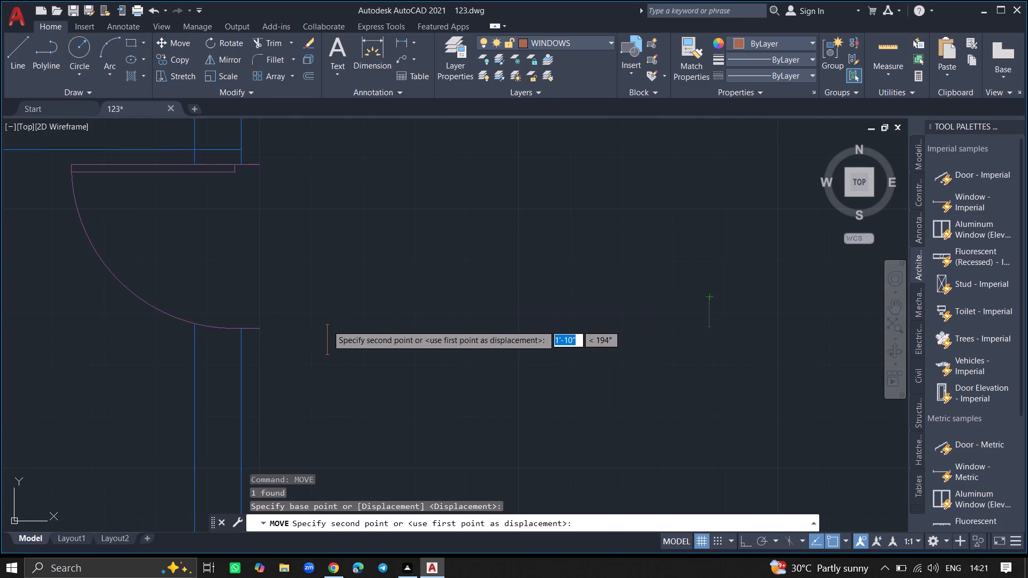
{"action": "scroll", "coordinate": [327, 376], "scroll_direction": "down", "scroll_amount": 2, "text": "ctrl"}
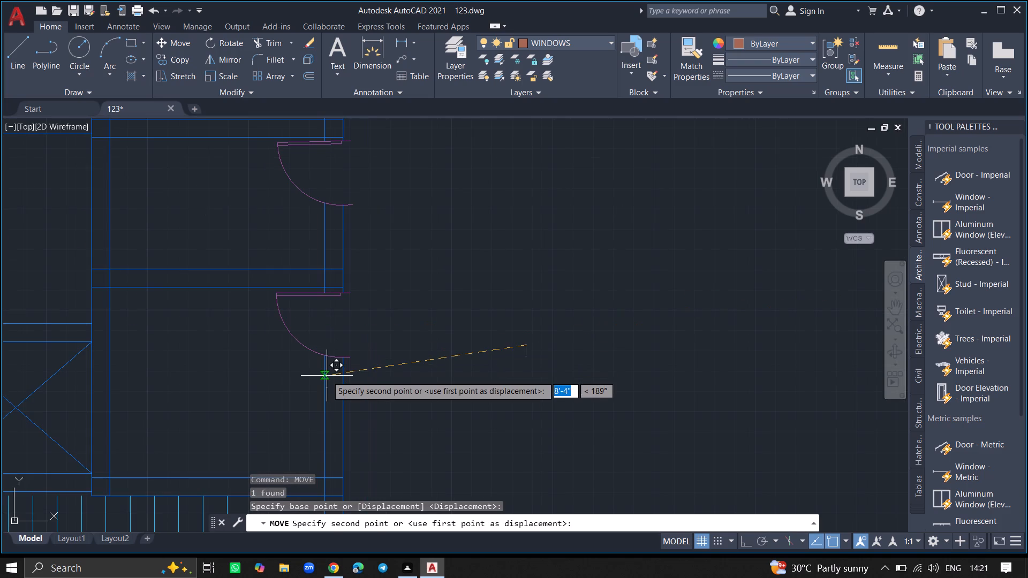
{"action": "scroll", "coordinate": [331, 404], "scroll_direction": "up", "scroll_amount": 6, "text": "ctrl"}
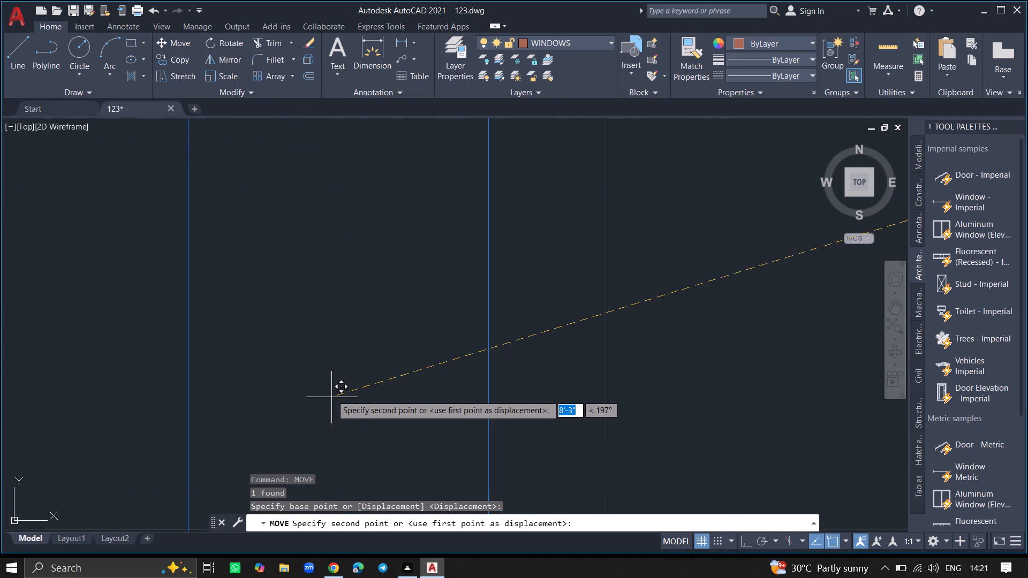
{"action": "left_click", "coordinate": [331, 394]}
{"action": "scroll", "coordinate": [359, 344], "scroll_direction": "down", "scroll_amount": 5, "text": "ctrl"}
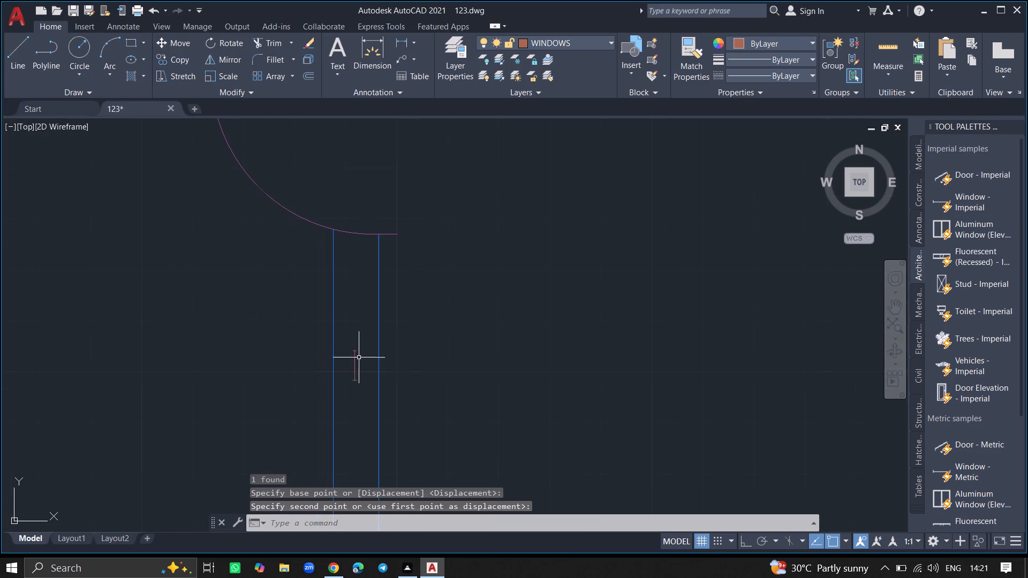
Scale the window up freehand about its midpoint so its end lines span part of the wall thickness.
{"action": "left_click", "coordinate": [353, 363]}
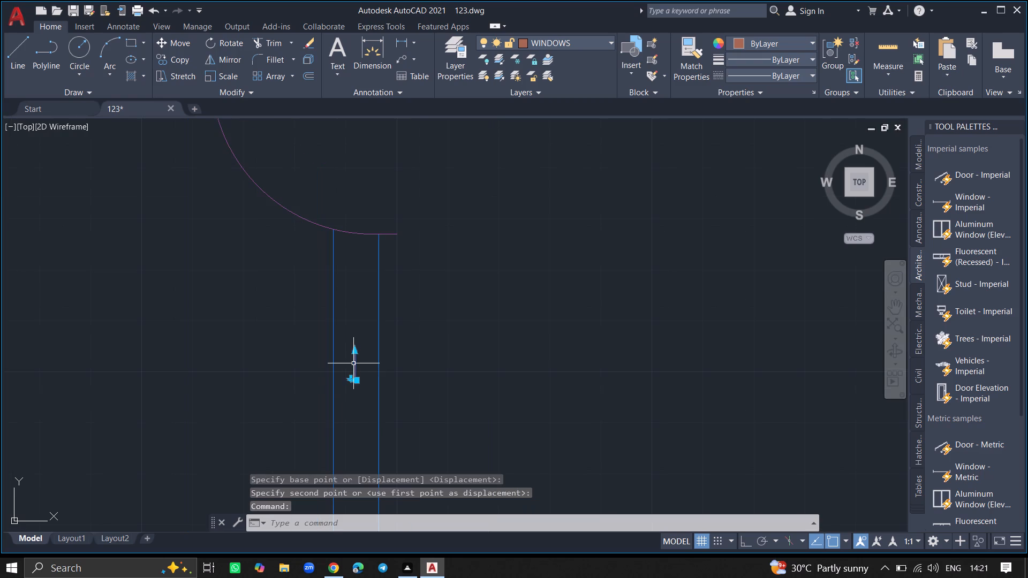
{"action": "type", "text": "SC"}
{"action": "key", "text": "Return"}
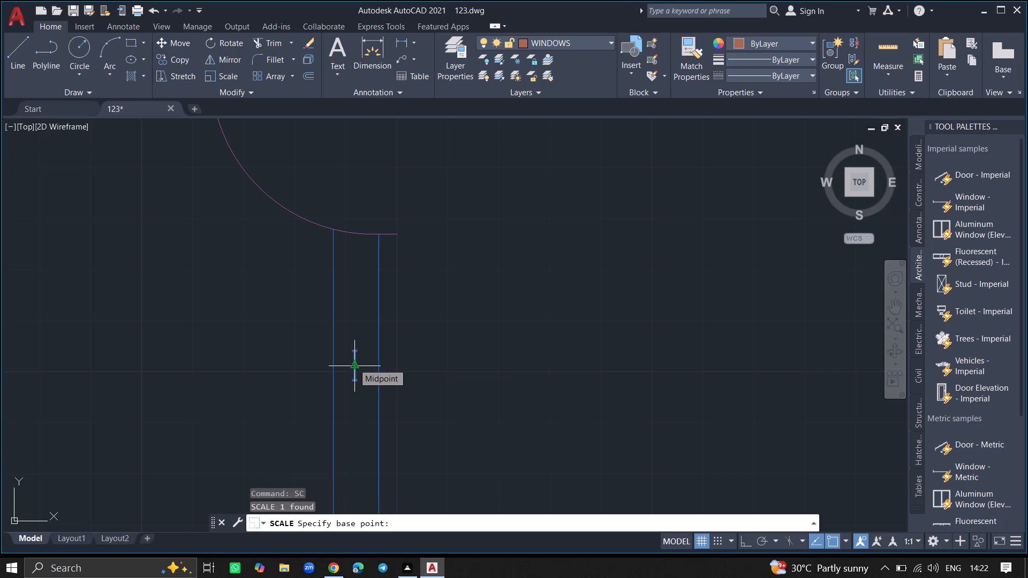
{"action": "left_click", "coordinate": [353, 363]}
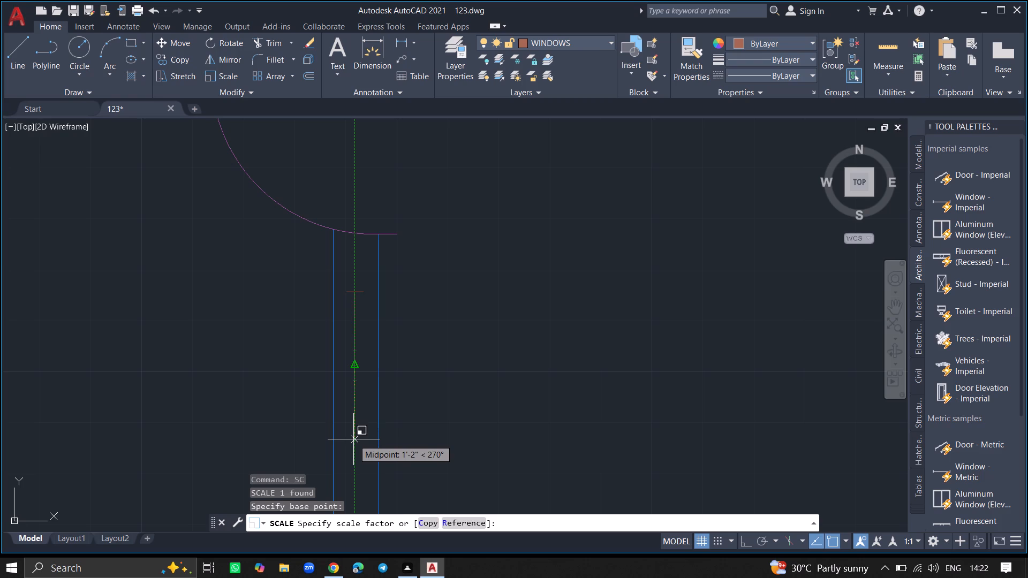
{"action": "left_click", "coordinate": [353, 450]}
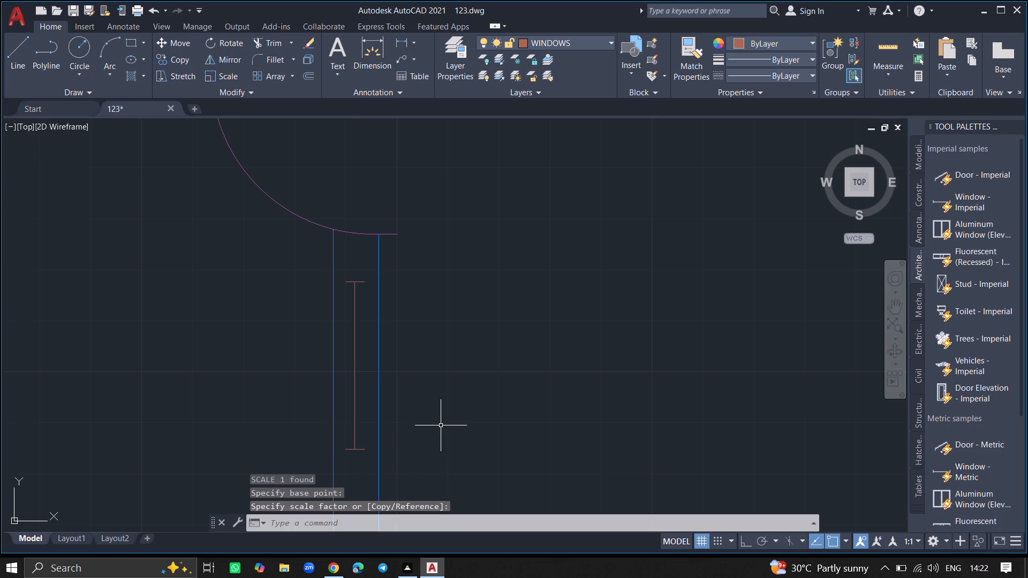
Scale the same window down freehand from a point near its midpoint so it fits more loosely between door and cross wall.
{"action": "scroll", "coordinate": [441, 425], "scroll_direction": "down", "scroll_amount": 2, "text": "ctrl"}
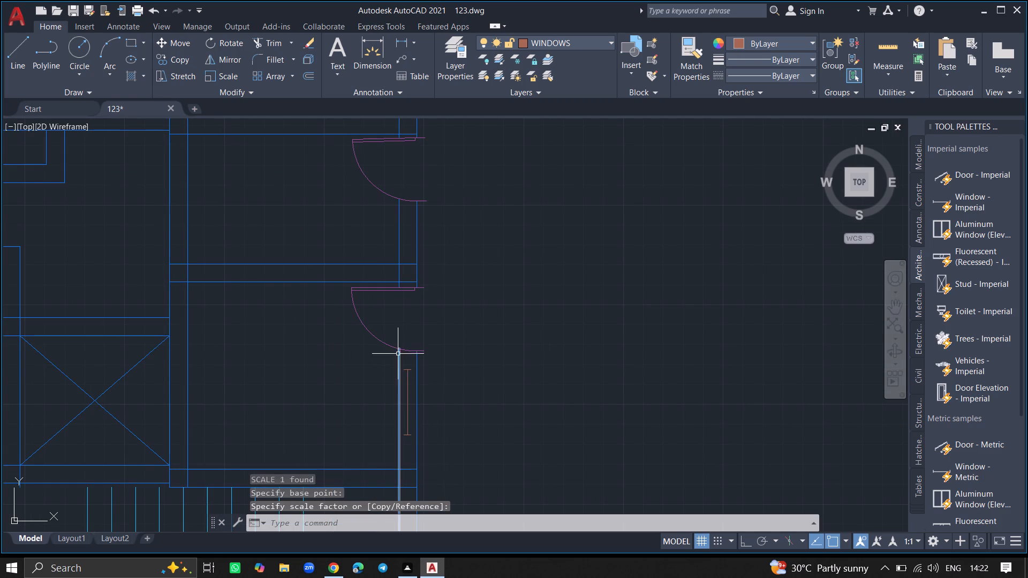
{"action": "left_click", "coordinate": [408, 407]}
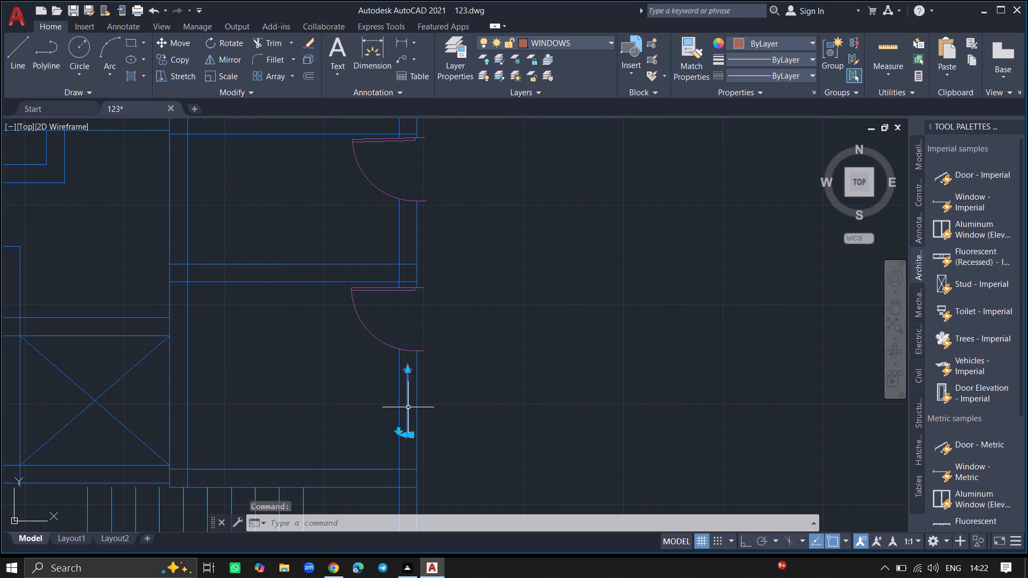
{"action": "type", "text": "SC"}
{"action": "key", "text": "Return"}
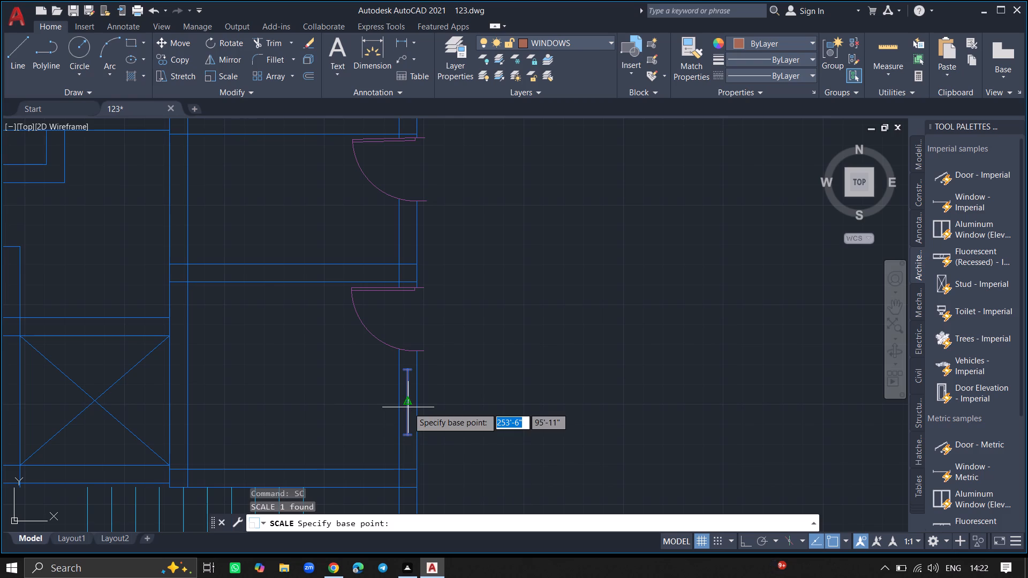
{"action": "left_click", "coordinate": [408, 407]}
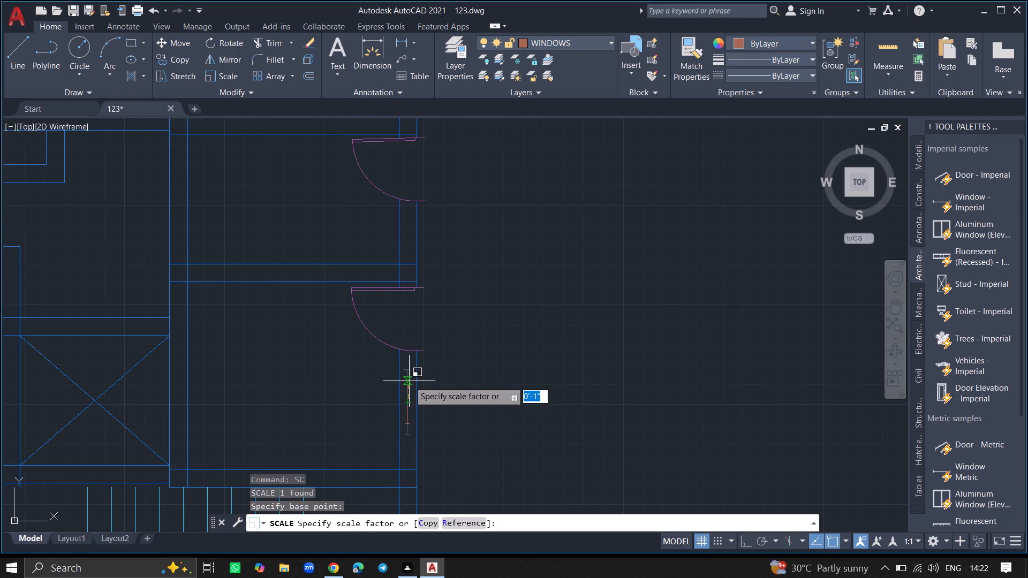
{"action": "left_click", "coordinate": [409, 381]}
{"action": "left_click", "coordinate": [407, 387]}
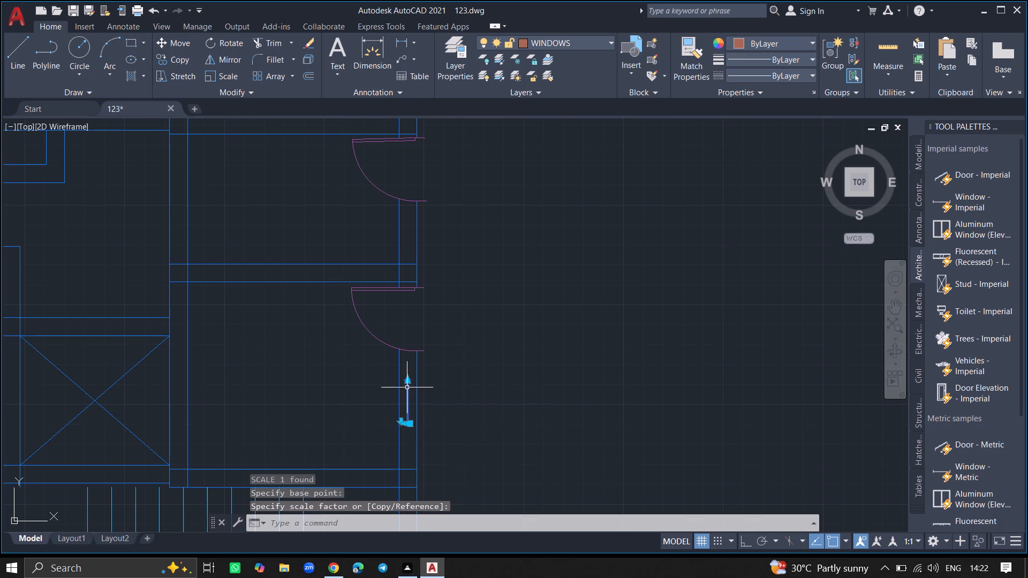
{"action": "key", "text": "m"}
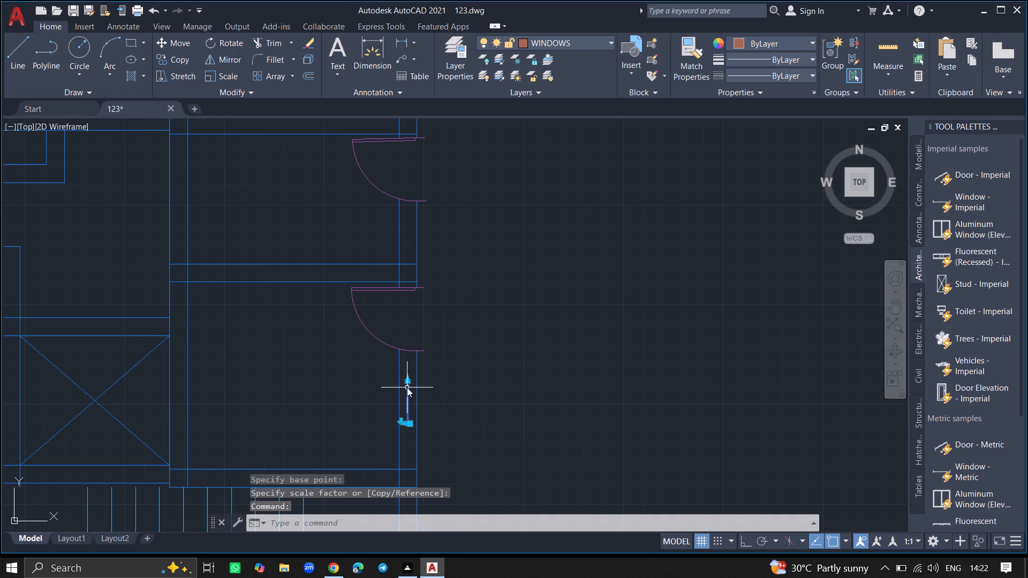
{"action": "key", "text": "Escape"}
Copy the vertical window about 7'-5" straight north into the east exterior wall, just south of the northern of the two east doors.
{"action": "type", "text": "COPY"}
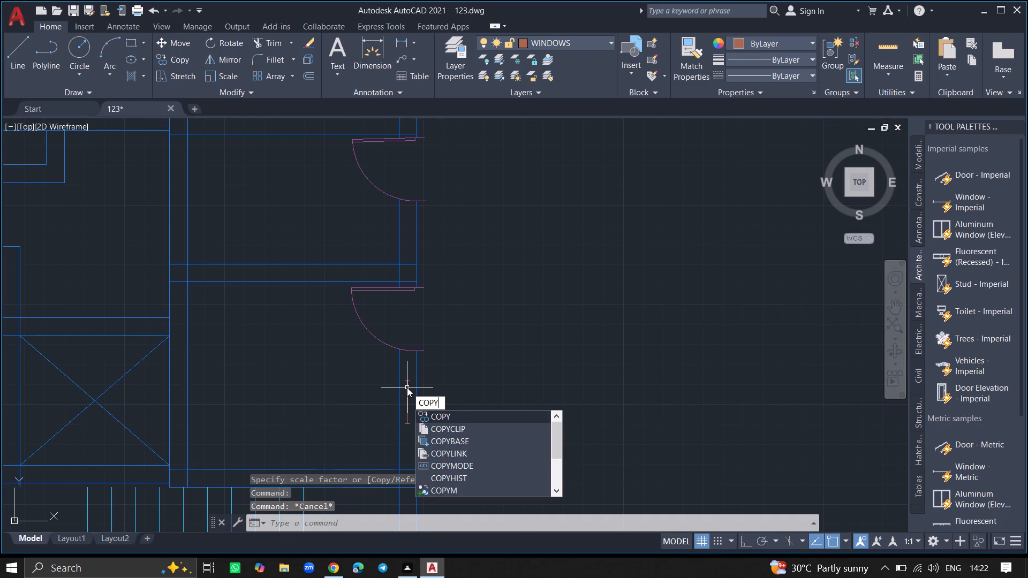
{"action": "key", "text": "Return"}
{"action": "left_click", "coordinate": [407, 387]}
{"action": "key", "text": "Return"}
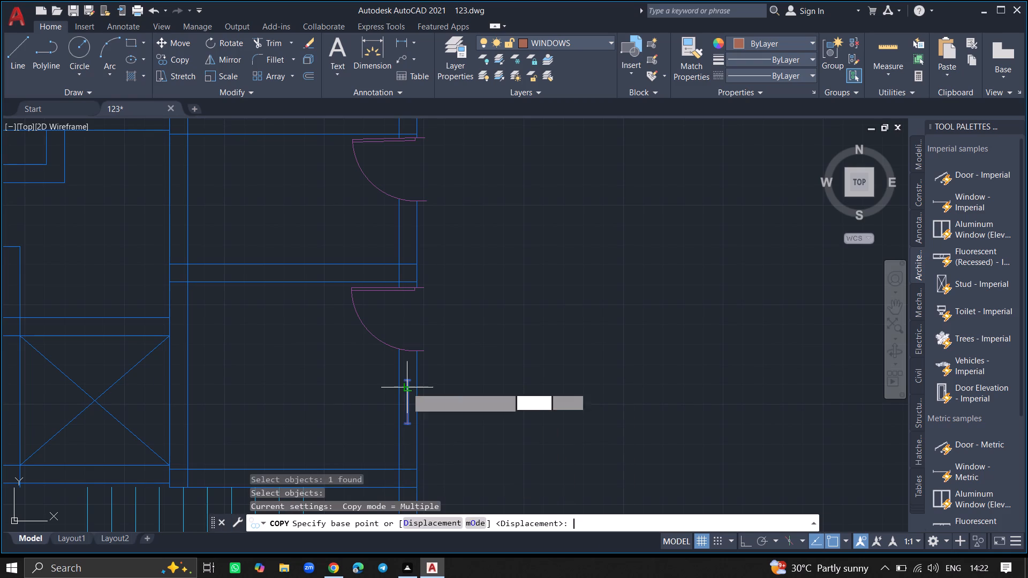
{"action": "left_click", "coordinate": [407, 387]}
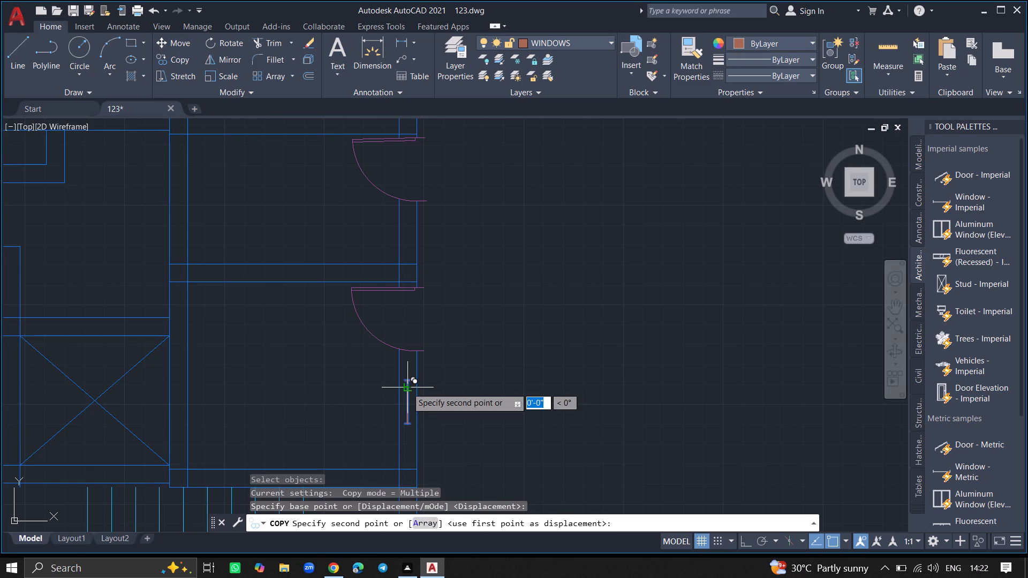
{"action": "scroll", "coordinate": [403, 238], "scroll_direction": "up", "scroll_amount": 5, "text": "ctrl"}
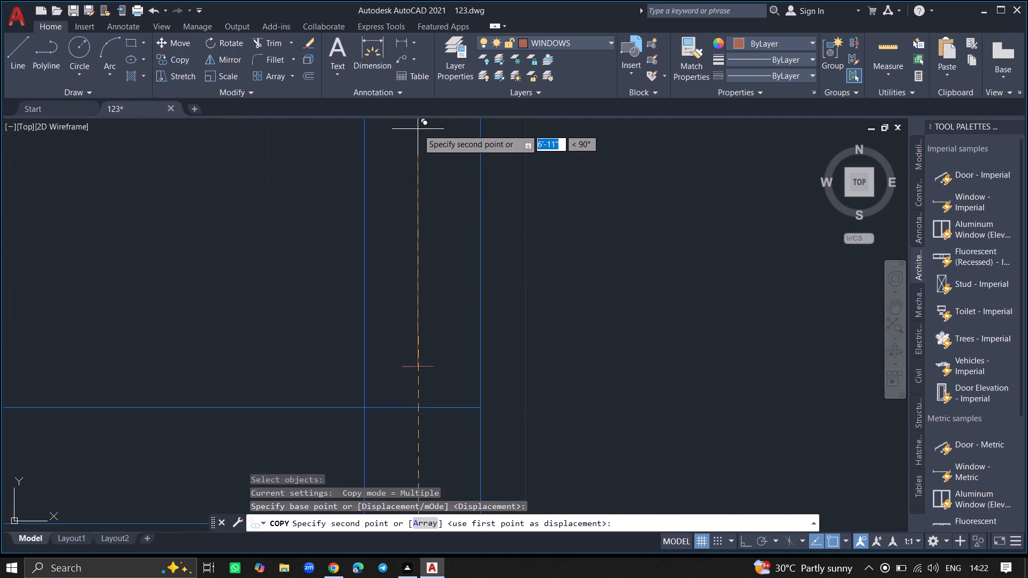
{"action": "scroll", "coordinate": [418, 129], "scroll_direction": "down", "scroll_amount": 4, "text": "ctrl"}
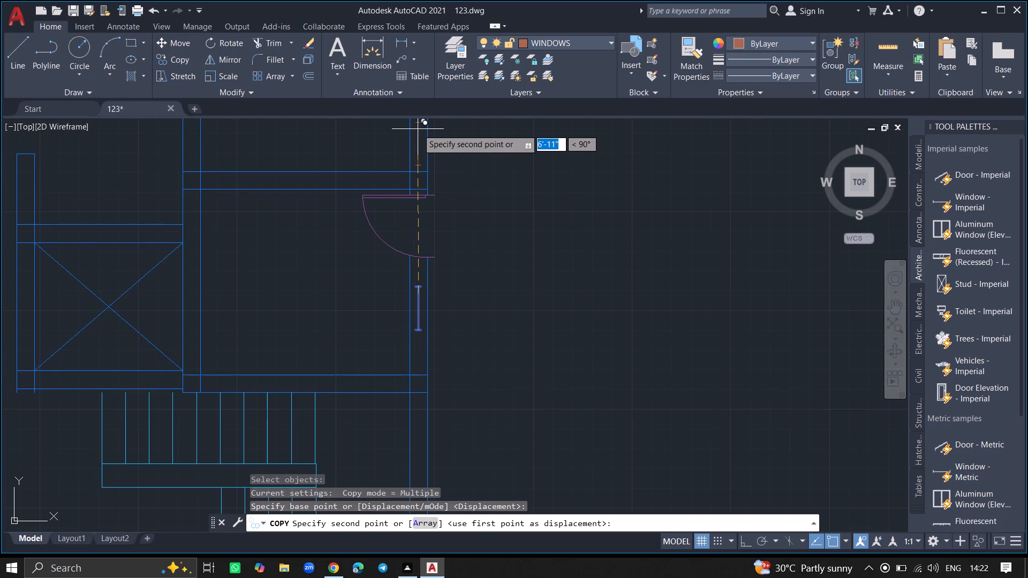
{"action": "scroll", "coordinate": [418, 132], "scroll_direction": "down", "scroll_amount": 3, "text": "ctrl"}
{"action": "scroll", "coordinate": [418, 123], "scroll_direction": "up", "scroll_amount": 7, "text": "ctrl"}
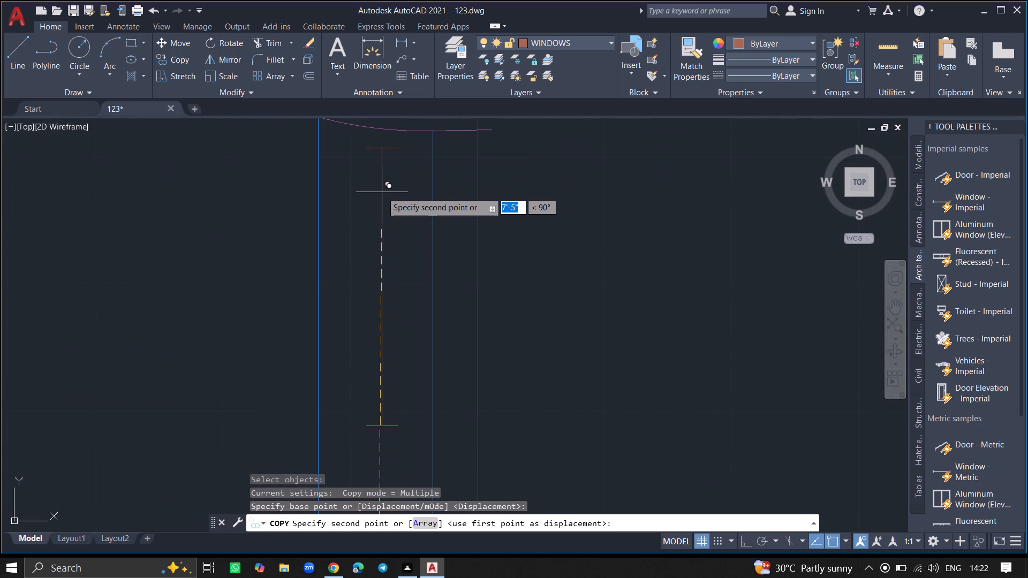
{"action": "left_click", "coordinate": [382, 192]}
{"action": "key", "text": "Return"}
Copy that window from its north end about 7'-6" north into the east wall section between the cross walls above the northern east door.
{"action": "scroll", "coordinate": [382, 192], "scroll_direction": "down", "scroll_amount": 7, "text": "ctrl"}
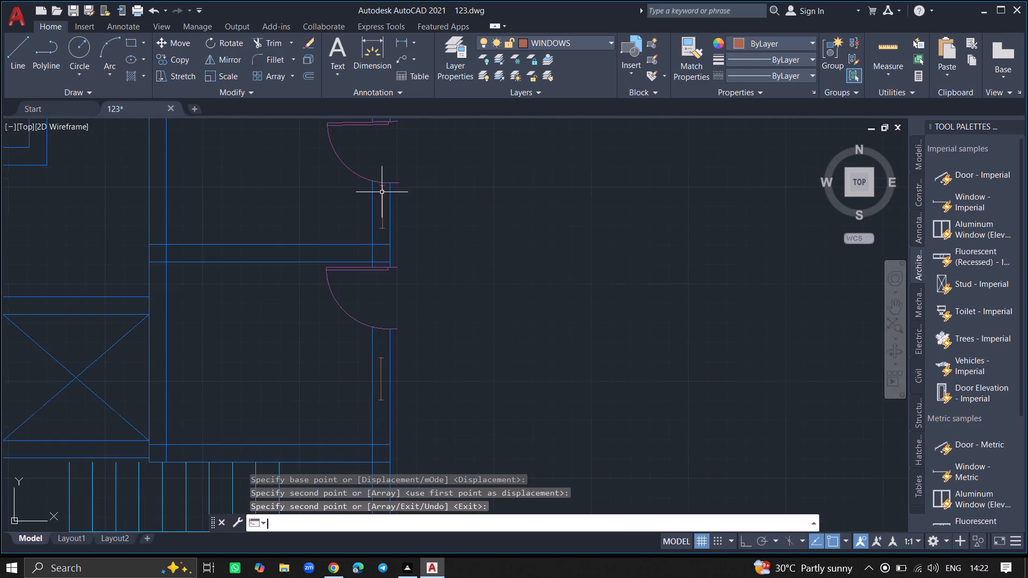
{"action": "scroll", "coordinate": [303, 221], "scroll_direction": "down", "scroll_amount": 4, "text": "ctrl"}
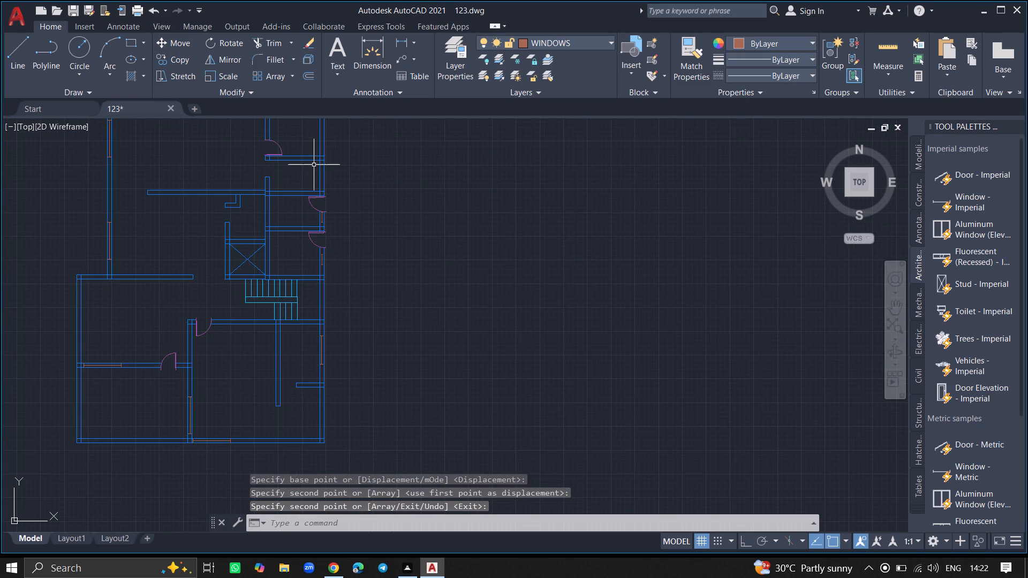
{"action": "scroll", "coordinate": [314, 165], "scroll_direction": "up", "scroll_amount": 7, "text": "ctrl"}
{"action": "scroll", "coordinate": [314, 165], "scroll_direction": "down", "scroll_amount": 2, "text": "ctrl"}
{"action": "scroll", "coordinate": [380, 288], "scroll_direction": "down", "scroll_amount": 4, "text": "ctrl"}
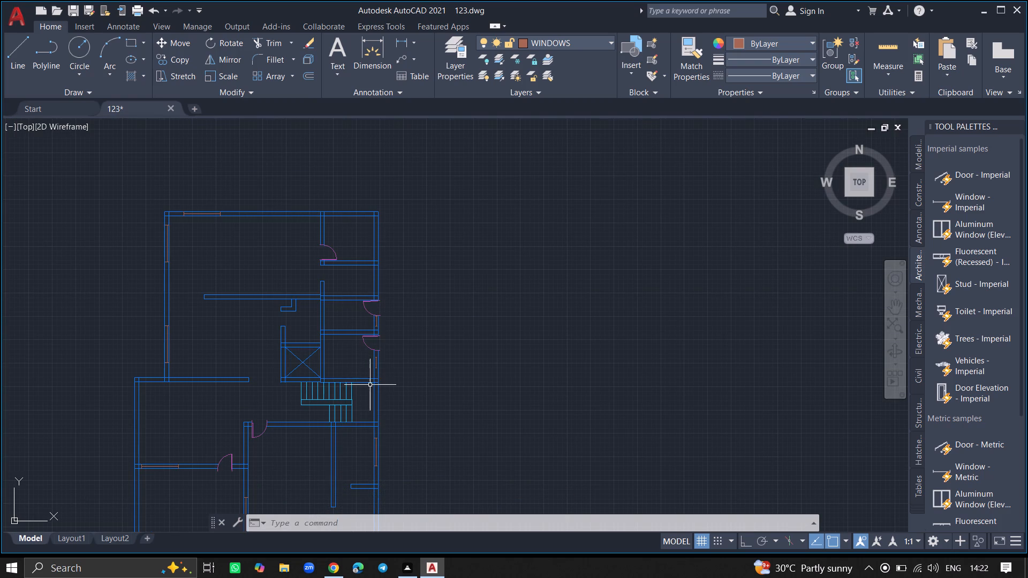
{"action": "scroll", "coordinate": [377, 364], "scroll_direction": "up", "scroll_amount": 1, "text": "ctrl"}
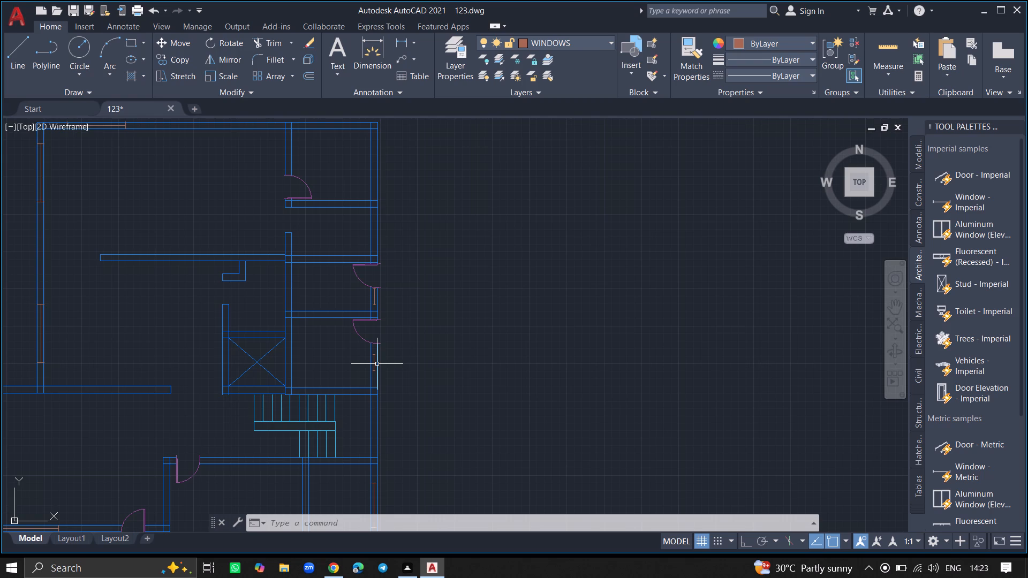
{"action": "scroll", "coordinate": [369, 287], "scroll_direction": "up", "scroll_amount": 6, "text": "ctrl"}
{"action": "left_click", "coordinate": [396, 299]}
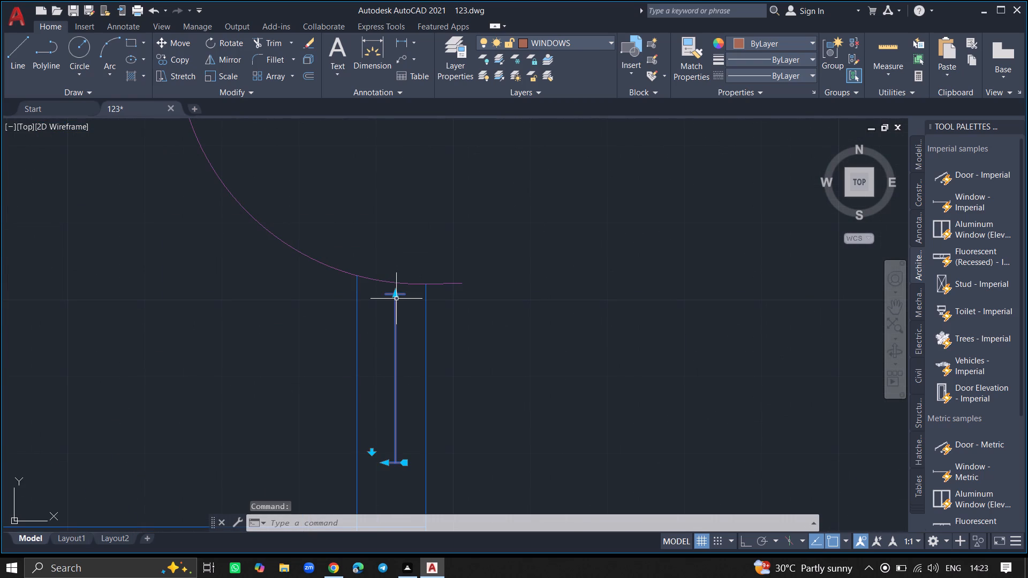
{"action": "type", "text": "COPY"}
{"action": "key", "text": "Return"}
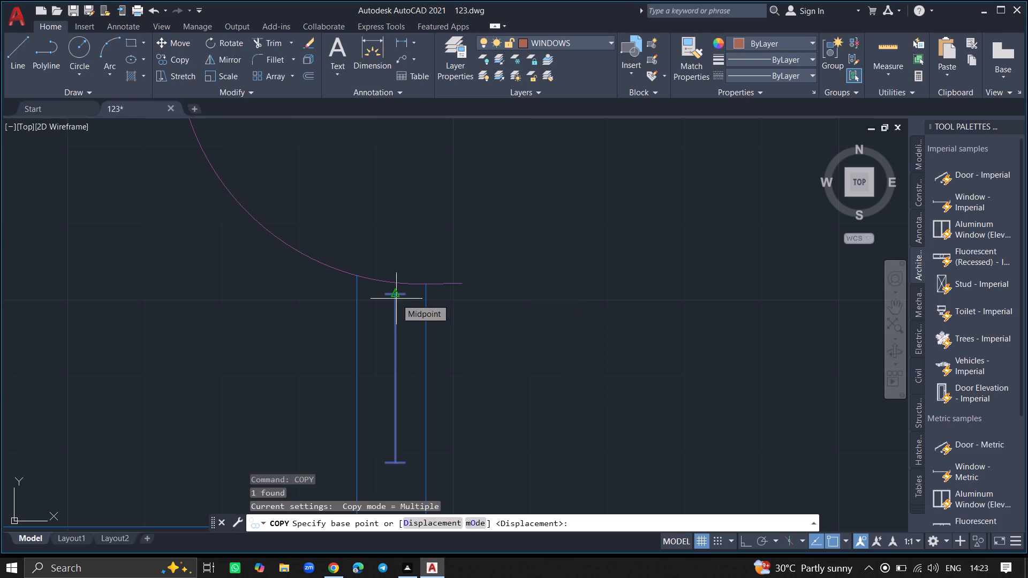
{"action": "left_click", "coordinate": [396, 299]}
{"action": "scroll", "coordinate": [429, 202], "scroll_direction": "down", "scroll_amount": 5, "text": "ctrl"}
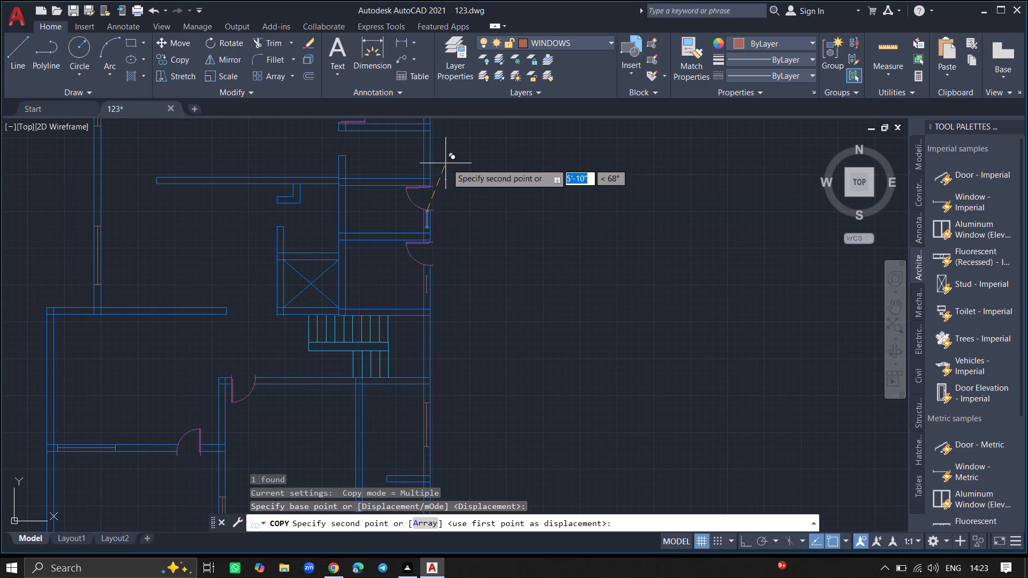
{"action": "scroll", "coordinate": [447, 163], "scroll_direction": "down", "scroll_amount": 2, "text": "ctrl"}
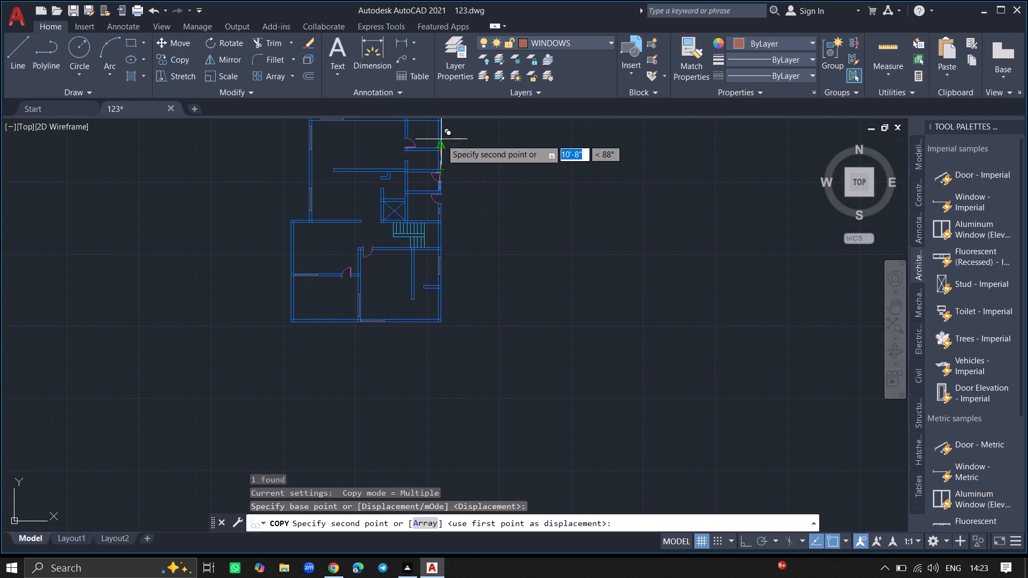
{"action": "scroll", "coordinate": [441, 139], "scroll_direction": "up", "scroll_amount": 8, "text": "ctrl"}
{"action": "scroll", "coordinate": [332, 160], "scroll_direction": "down", "scroll_amount": 4, "text": "ctrl"}
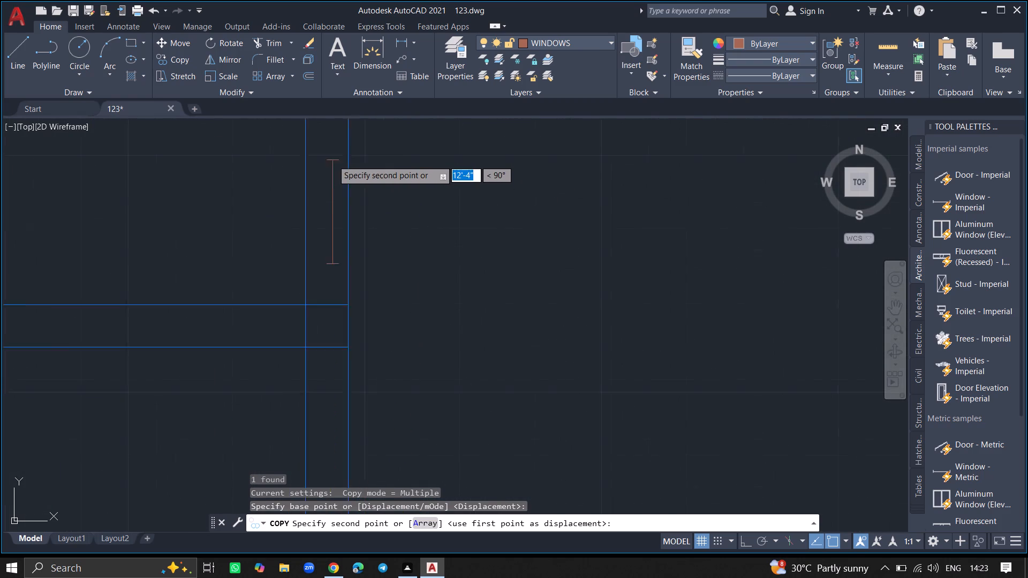
{"action": "scroll", "coordinate": [332, 160], "scroll_direction": "down", "scroll_amount": 1, "text": "ctrl"}
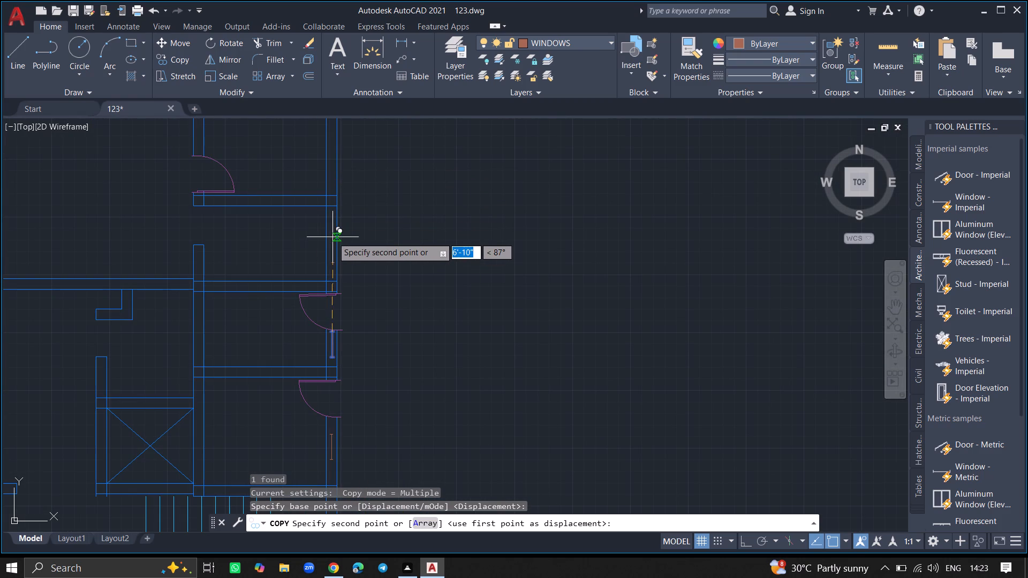
{"action": "scroll", "coordinate": [332, 237], "scroll_direction": "up", "scroll_amount": 6, "text": "ctrl"}
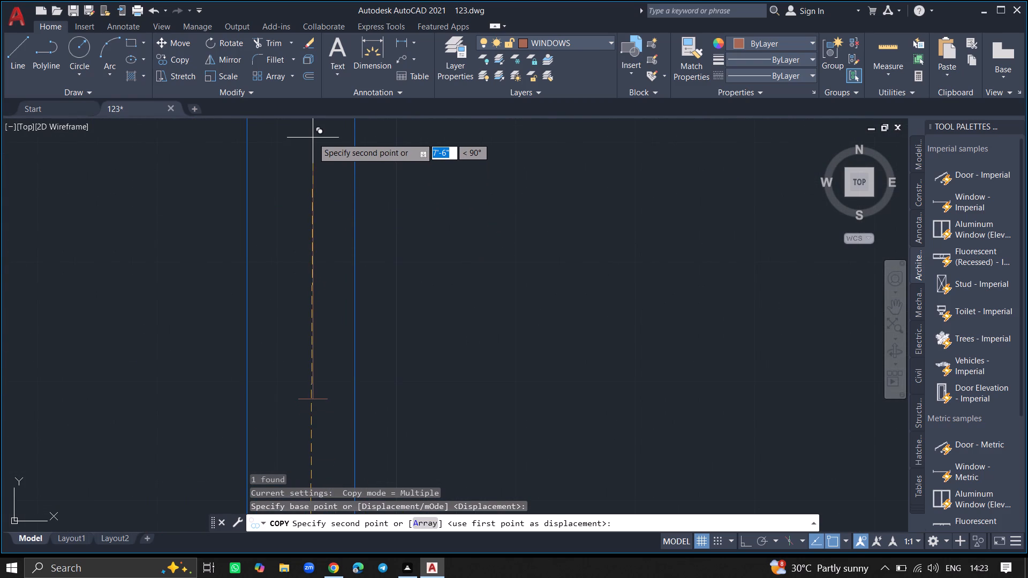
{"action": "left_click", "coordinate": [306, 137]}
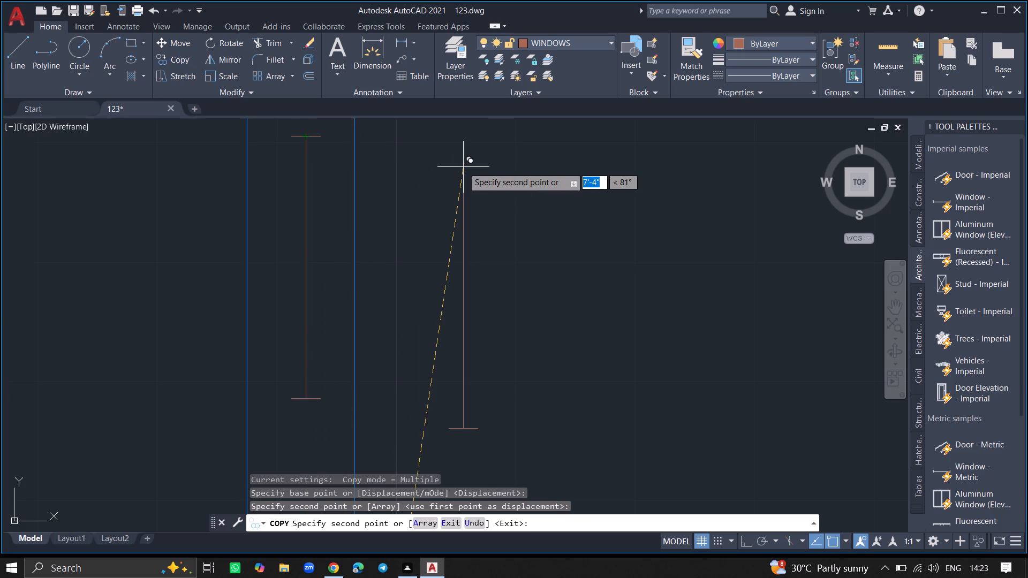
Place another copy about 15'-5" north of the same base point, in the northeast corner room's east wall, and end the copying.
{"action": "scroll", "coordinate": [463, 167], "scroll_direction": "down", "scroll_amount": 16, "text": "ctrl"}
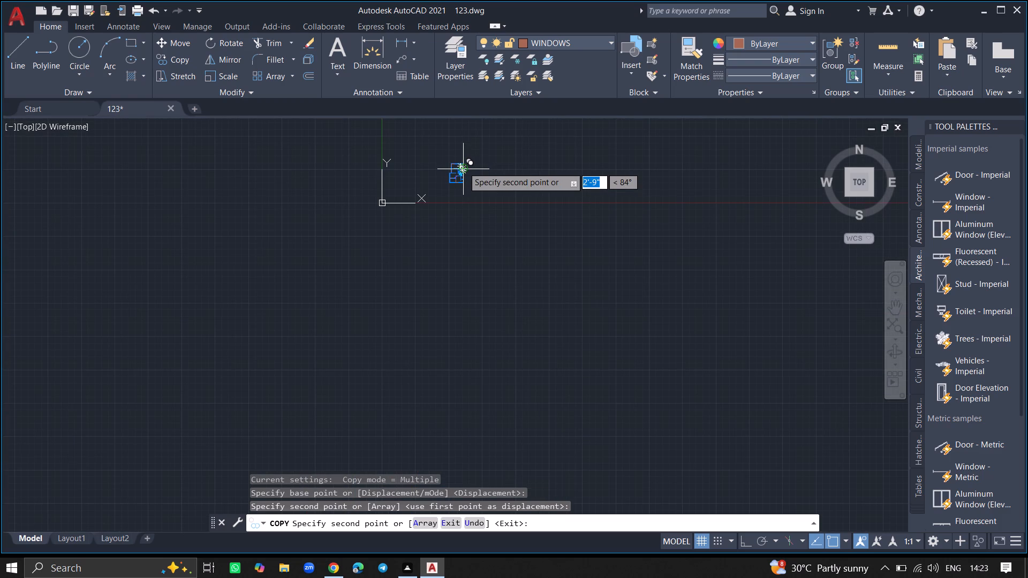
{"action": "scroll", "coordinate": [461, 157], "scroll_direction": "up", "scroll_amount": 12, "text": "ctrl"}
{"action": "scroll", "coordinate": [461, 157], "scroll_direction": "down", "scroll_amount": 4, "text": "ctrl"}
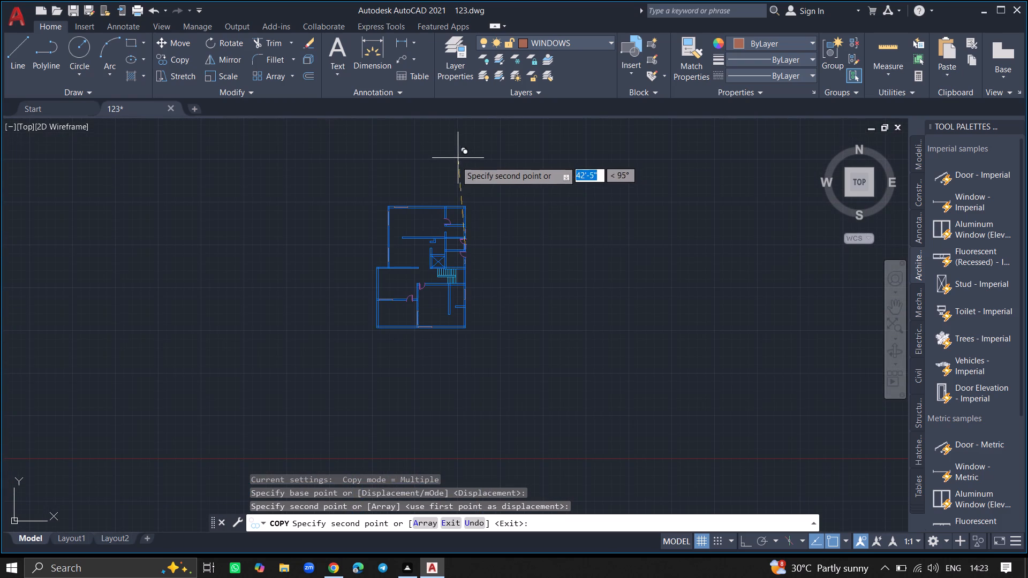
{"action": "scroll", "coordinate": [458, 202], "scroll_direction": "up", "scroll_amount": 6, "text": "ctrl"}
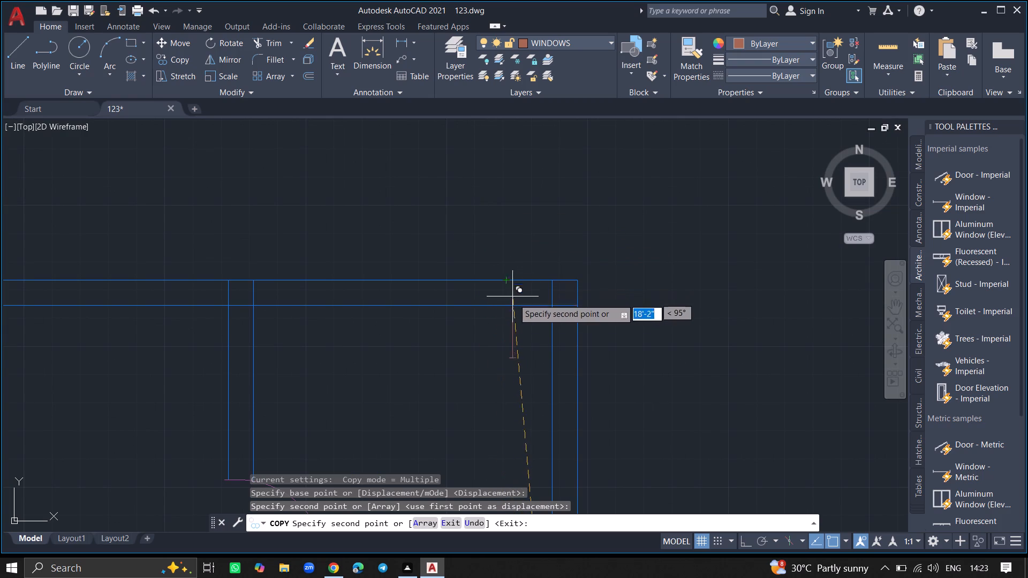
{"action": "scroll", "coordinate": [546, 362], "scroll_direction": "down", "scroll_amount": 1, "text": "ctrl"}
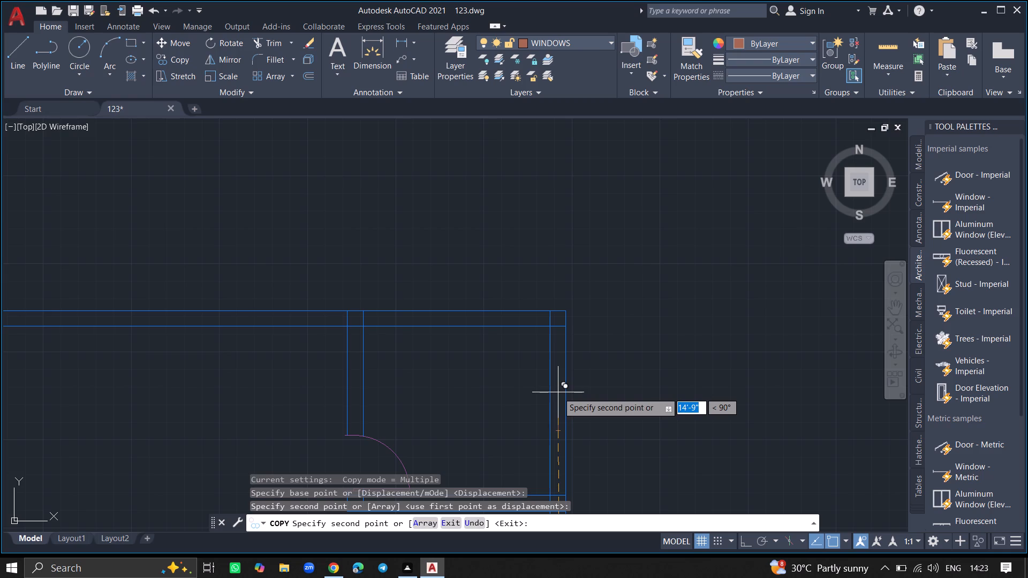
{"action": "scroll", "coordinate": [558, 392], "scroll_direction": "up", "scroll_amount": 3, "text": "ctrl"}
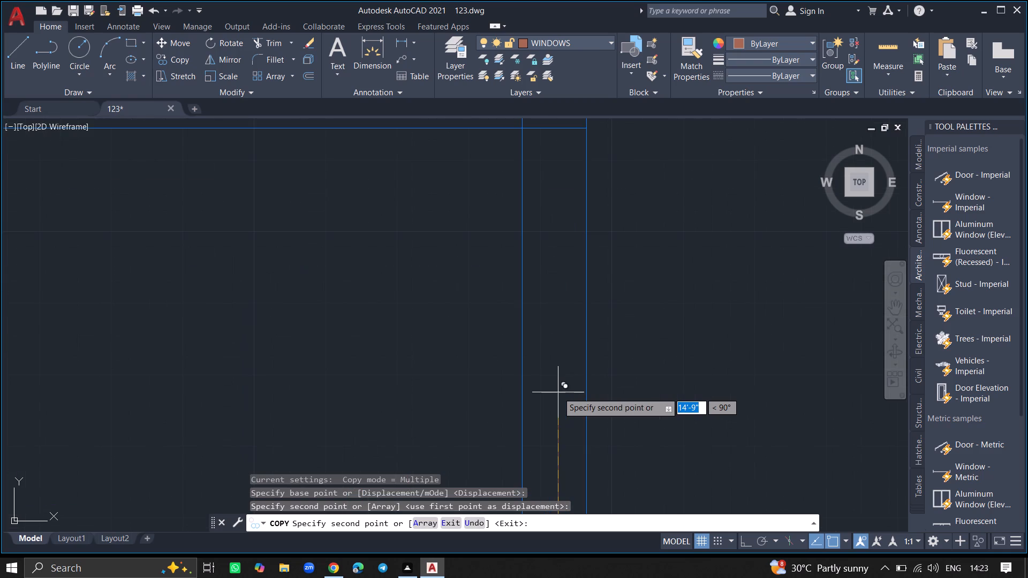
{"action": "left_click", "coordinate": [553, 337]}
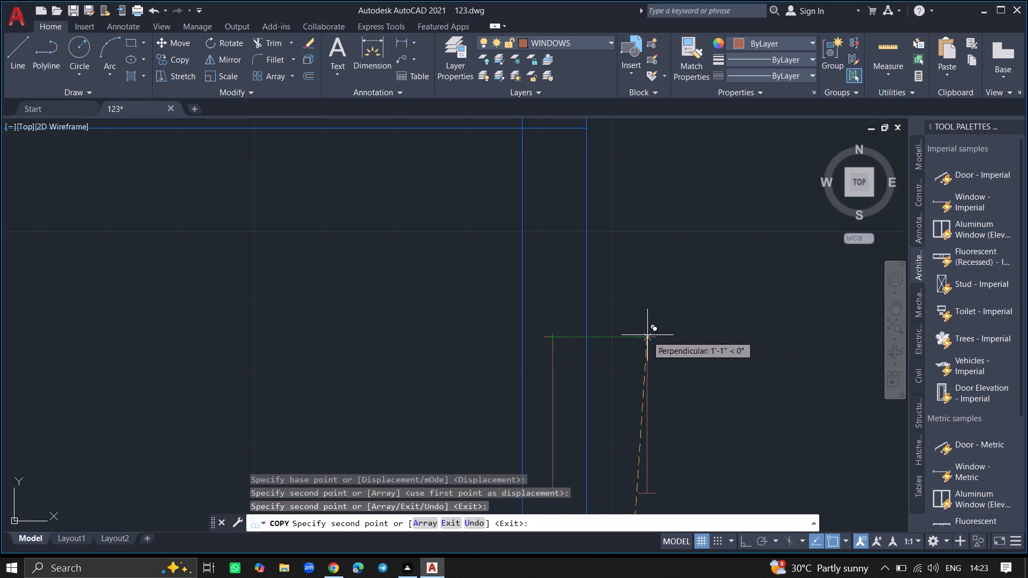
{"action": "key", "text": "Escape"}
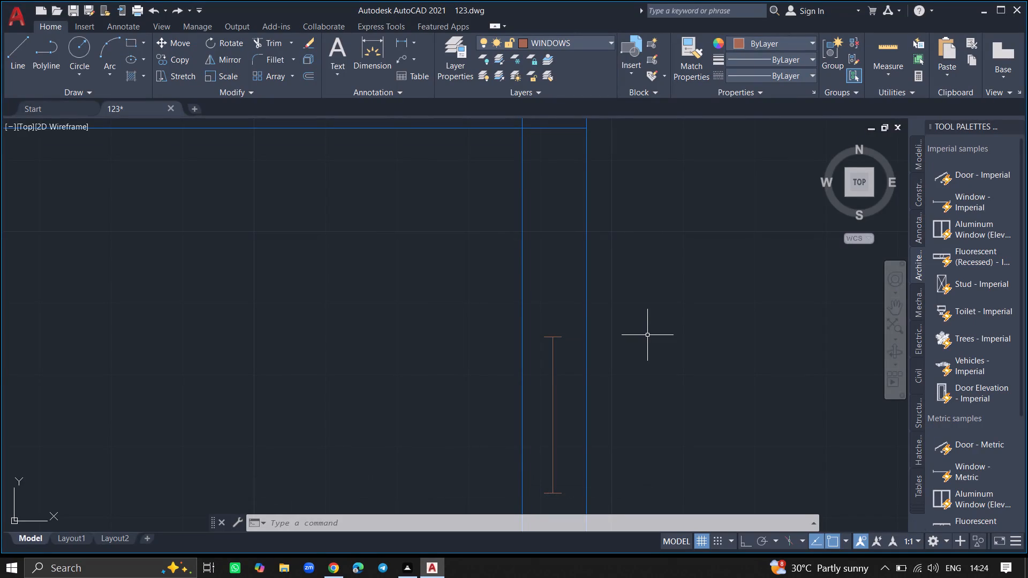
Copy the northeast corner room's window from its midpoint about 11'-9" west into open space, just west of that room's interior wall.
{"action": "scroll", "coordinate": [647, 335], "scroll_direction": "down", "scroll_amount": 2, "text": "ctrl"}
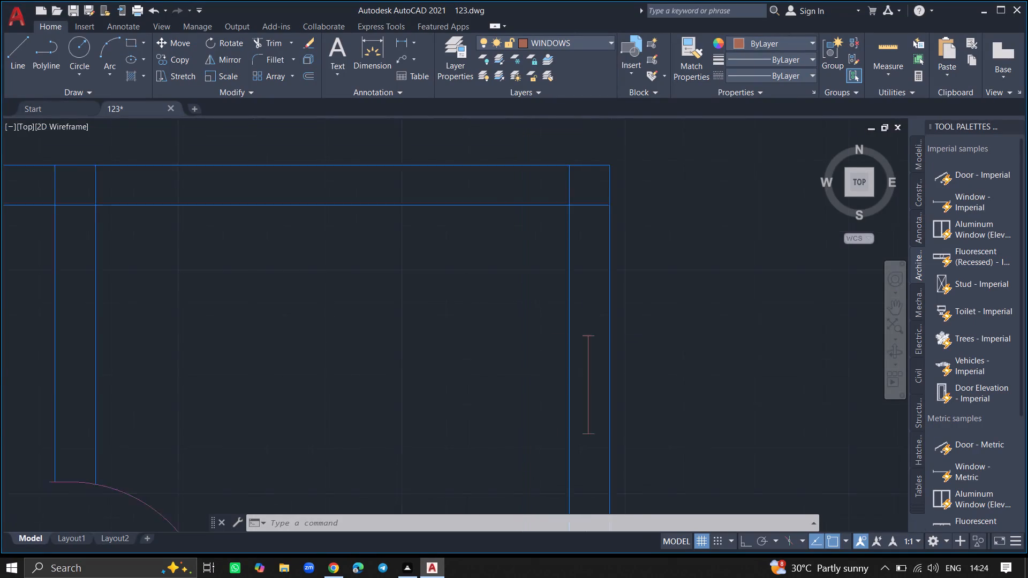
{"action": "scroll", "coordinate": [647, 335], "scroll_direction": "down", "scroll_amount": 3, "text": "ctrl"}
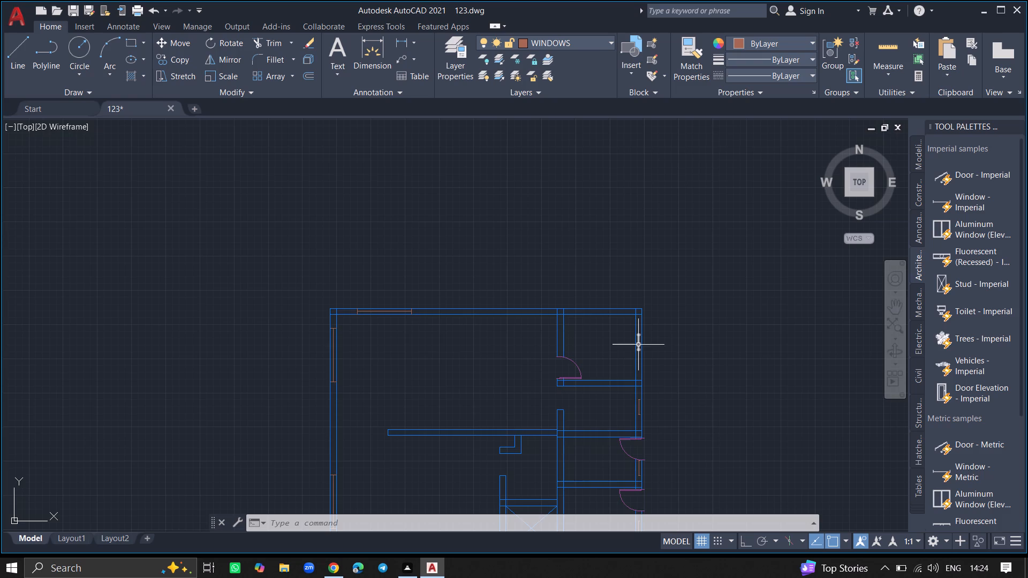
{"action": "scroll", "coordinate": [638, 345], "scroll_direction": "up", "scroll_amount": 3, "text": "ctrl"}
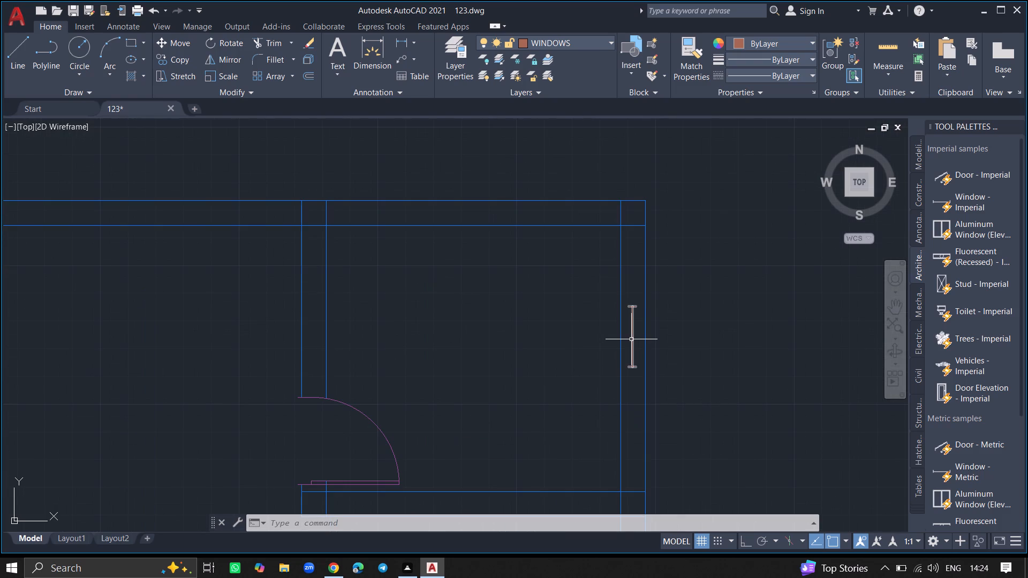
{"action": "left_click", "coordinate": [632, 339]}
{"action": "type", "text": "COPY"}
{"action": "key", "text": "Return"}
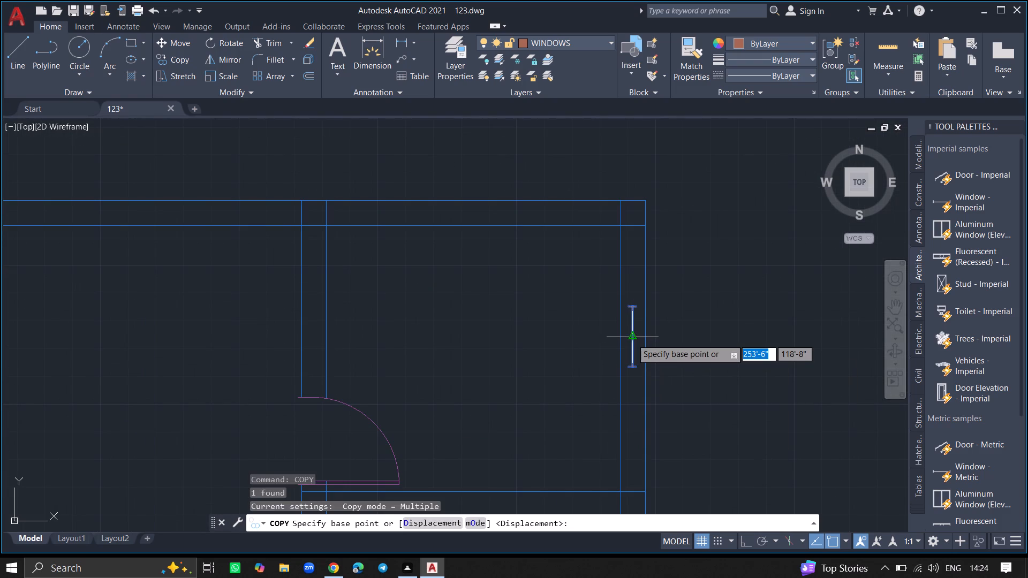
{"action": "left_click", "coordinate": [632, 339]}
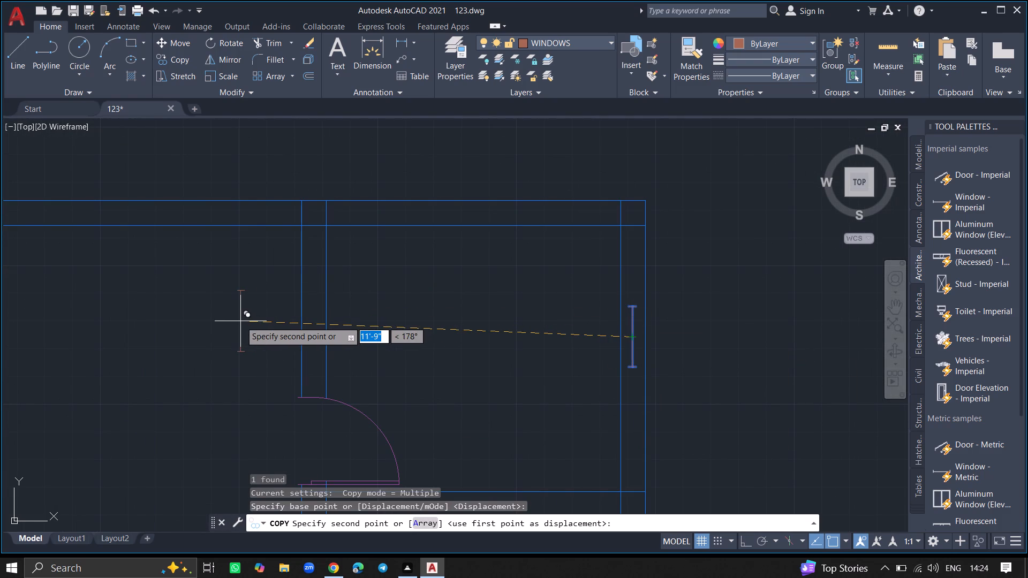
{"action": "left_click", "coordinate": [240, 321]}
{"action": "key", "text": "Escape"}
Rotate the loose window copy west of the northeast corner room 270° about its midpoint, with ortho on, so it lies horizontally.
{"action": "left_click", "coordinate": [240, 321]}
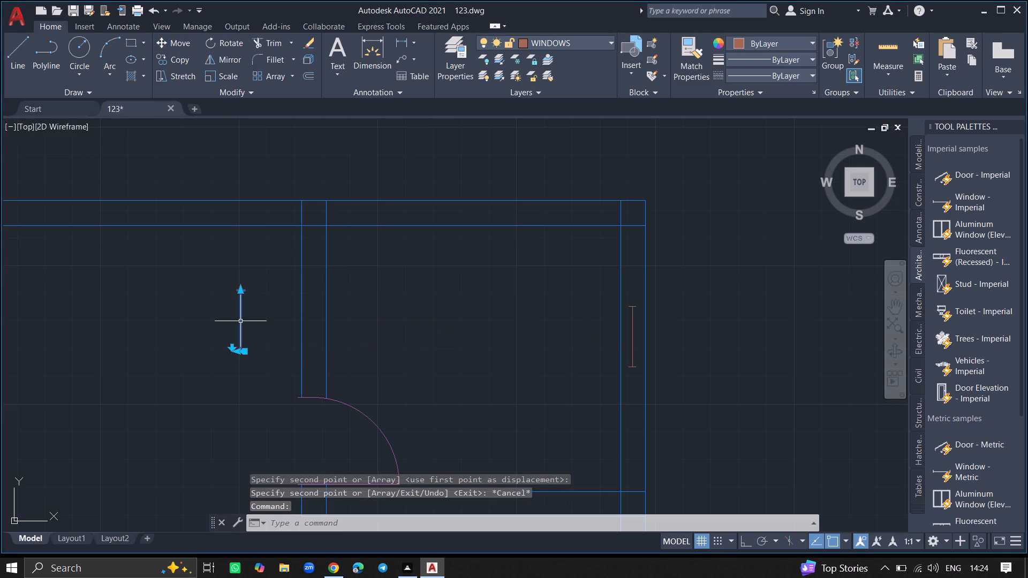
{"action": "type", "text": "ROTA"}
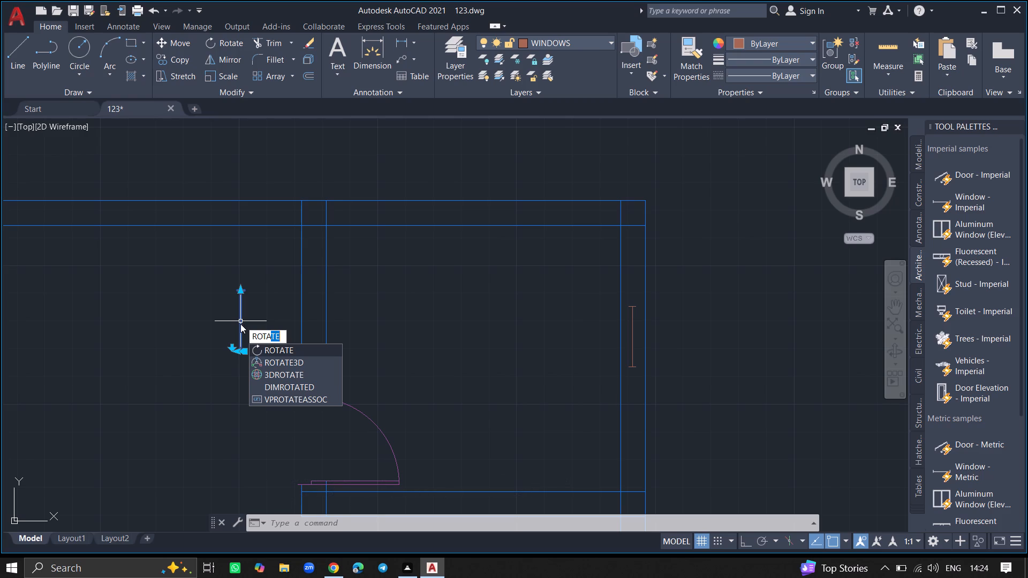
{"action": "left_click", "coordinate": [253, 347]}
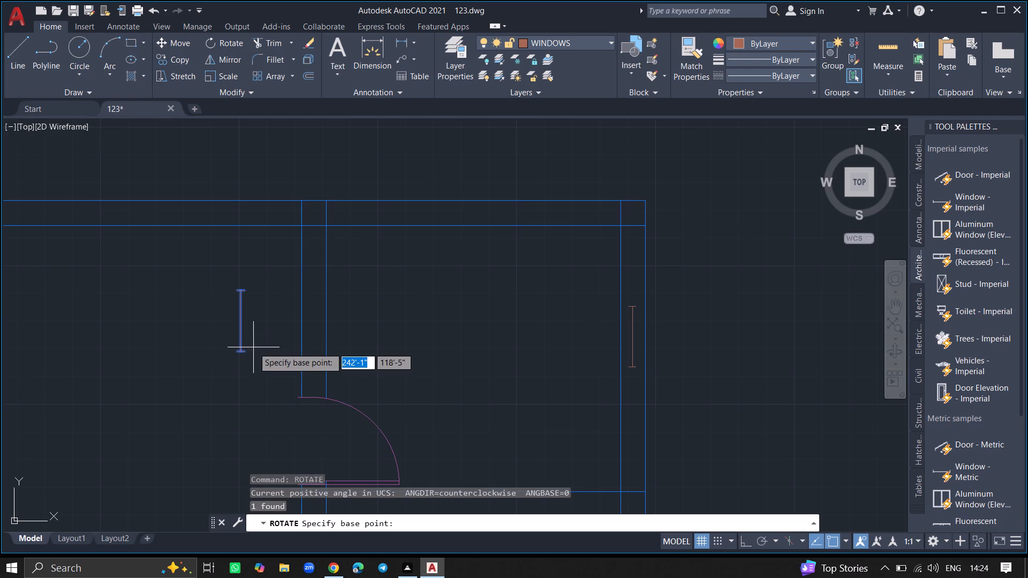
{"action": "left_click", "coordinate": [238, 323]}
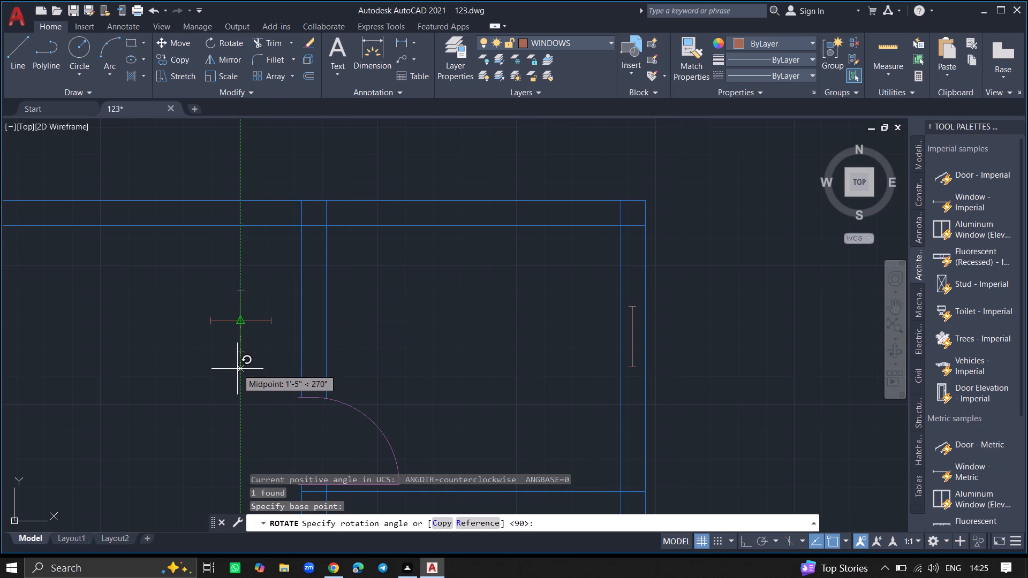
{"action": "key", "text": "F8"}
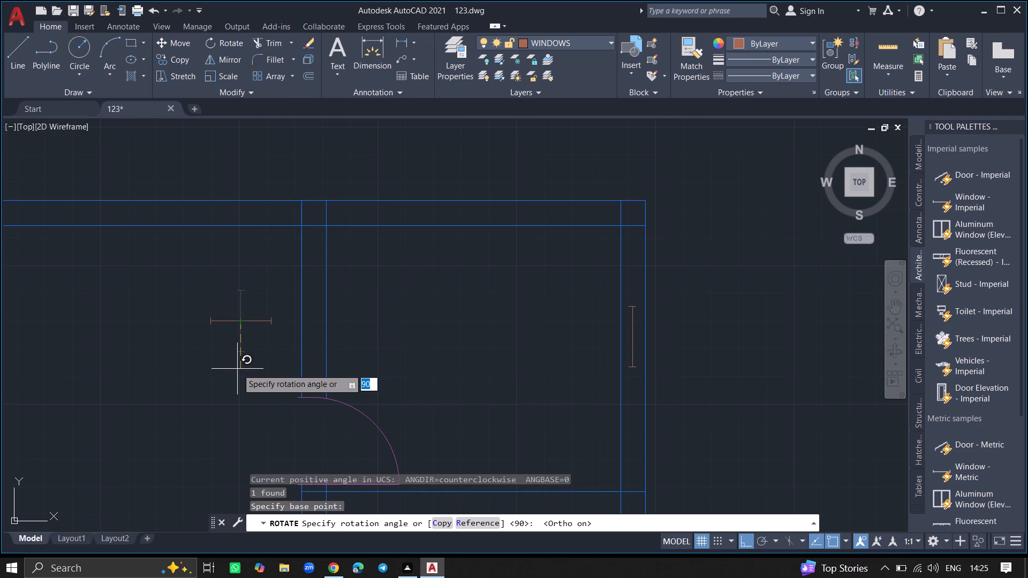
{"action": "left_click", "coordinate": [237, 369]}
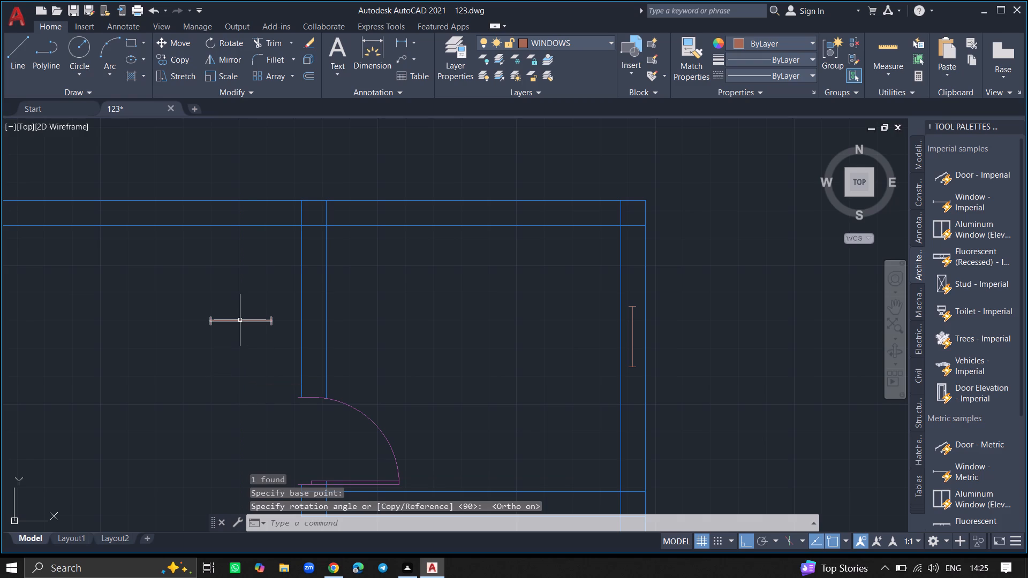
Move the horizontal window from its midpoint nearly 8 ft northwest, with ortho off, into the north exterior wall.
{"action": "left_click", "coordinate": [239, 320]}
{"action": "type", "text": "MO"}
{"action": "key", "text": "v"}
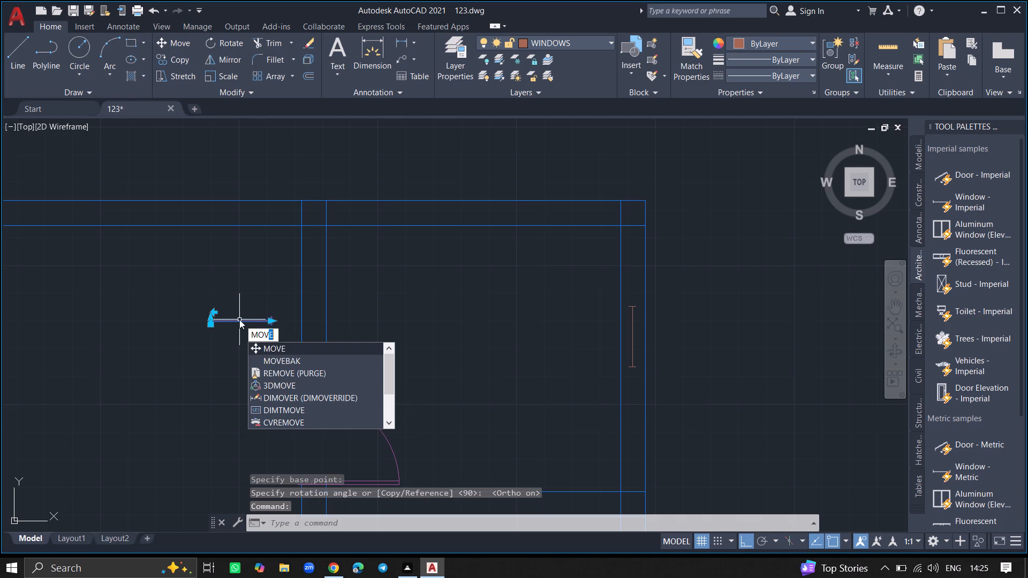
{"action": "key", "text": "e"}
{"action": "key", "text": "Return"}
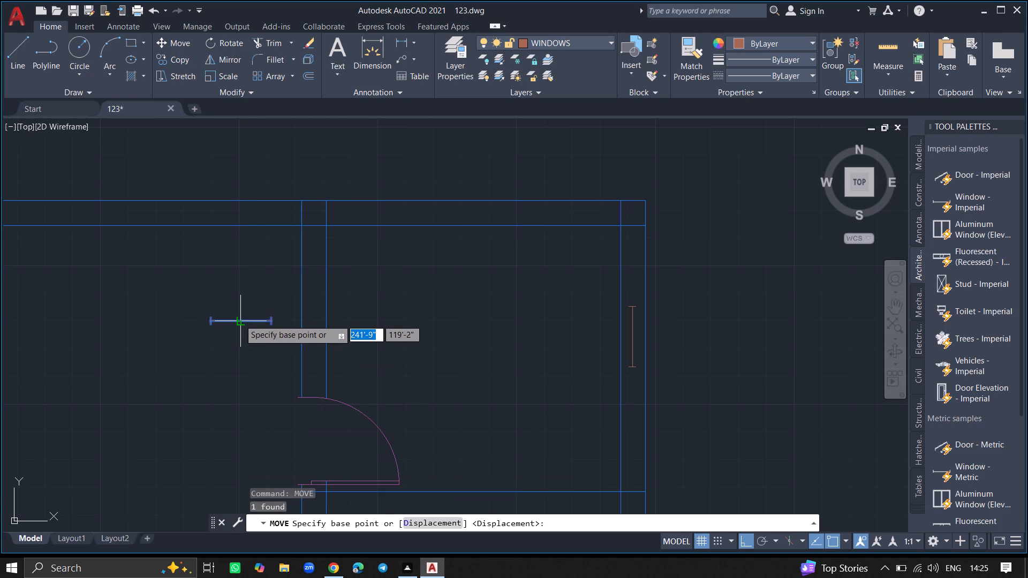
{"action": "left_click", "coordinate": [239, 320]}
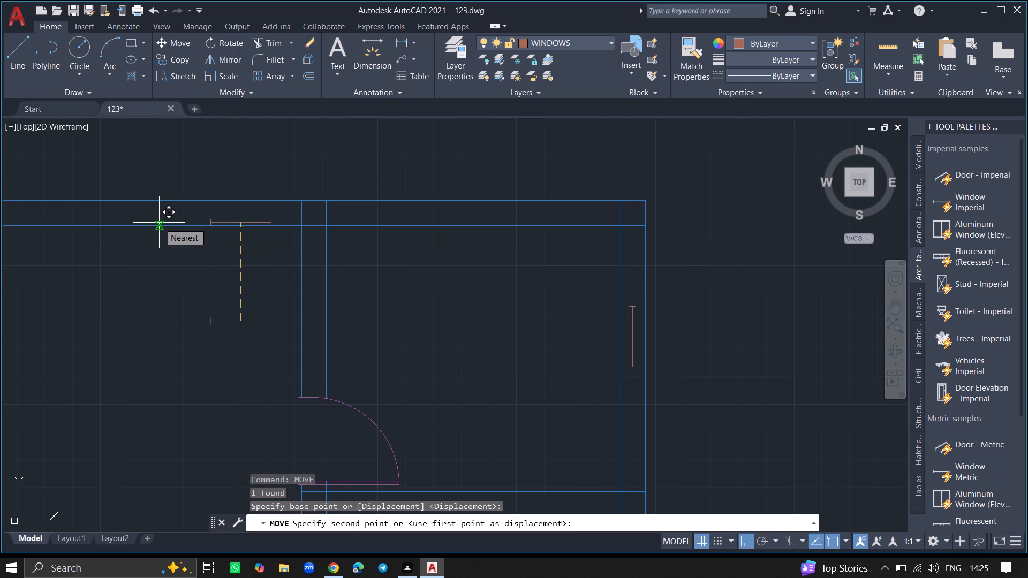
{"action": "key", "text": "F8"}
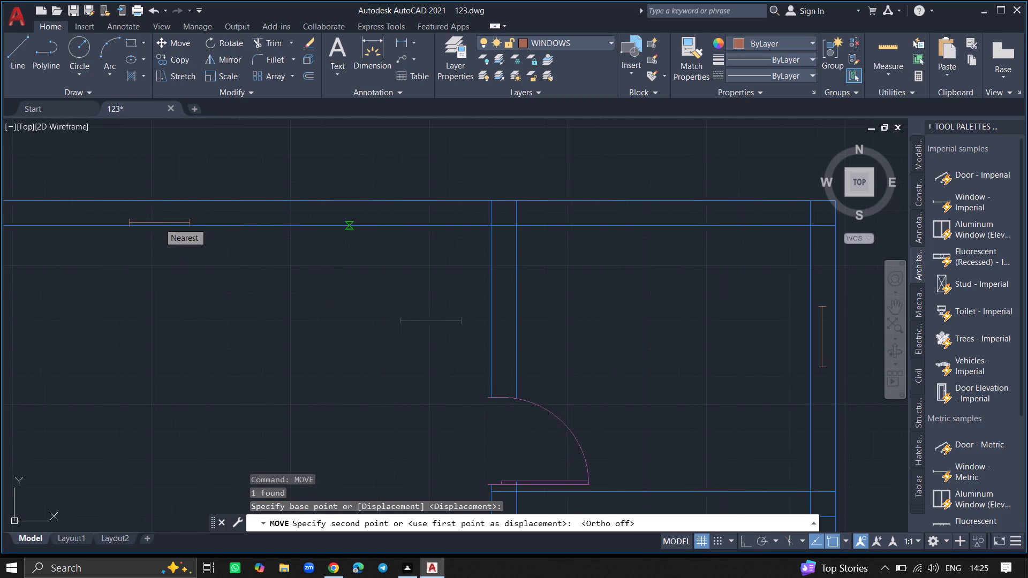
{"action": "scroll", "coordinate": [202, 215], "scroll_direction": "up", "scroll_amount": 2, "text": "ctrl"}
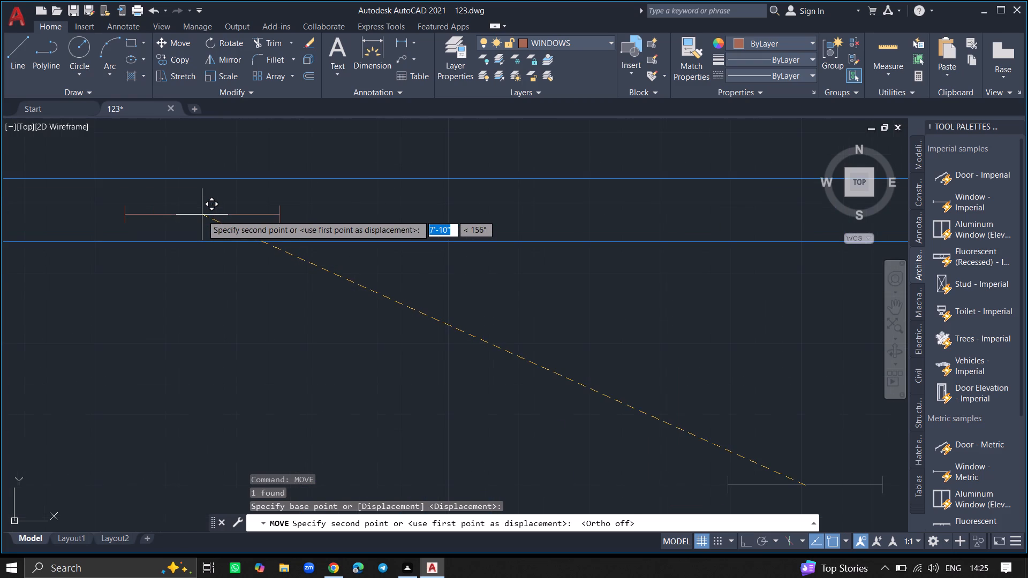
{"action": "left_click", "coordinate": [224, 208]}
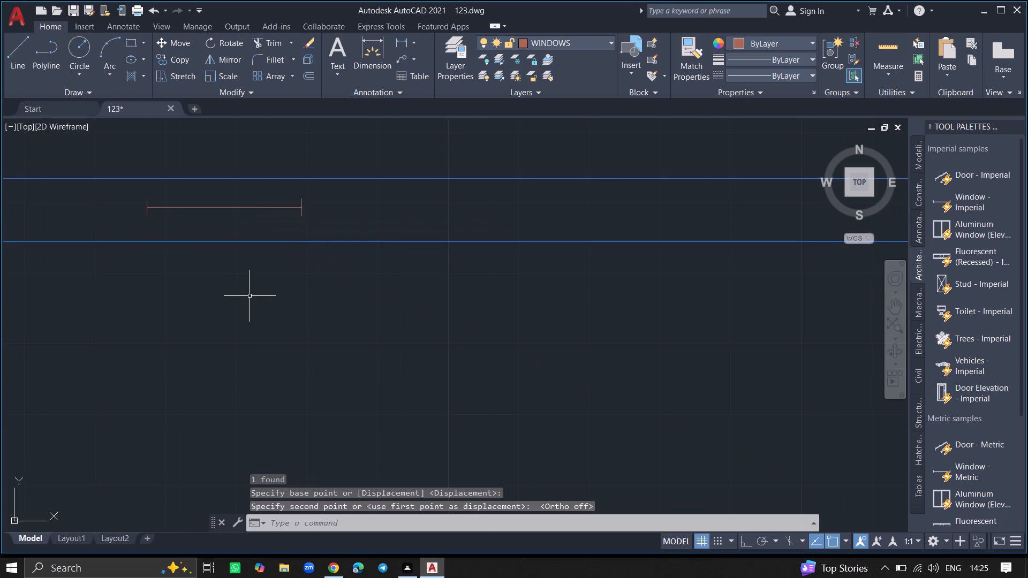
Delete the vertical window in the northeast corner room's east exterior wall.
{"action": "scroll", "coordinate": [250, 296], "scroll_direction": "down", "scroll_amount": 5, "text": "ctrl"}
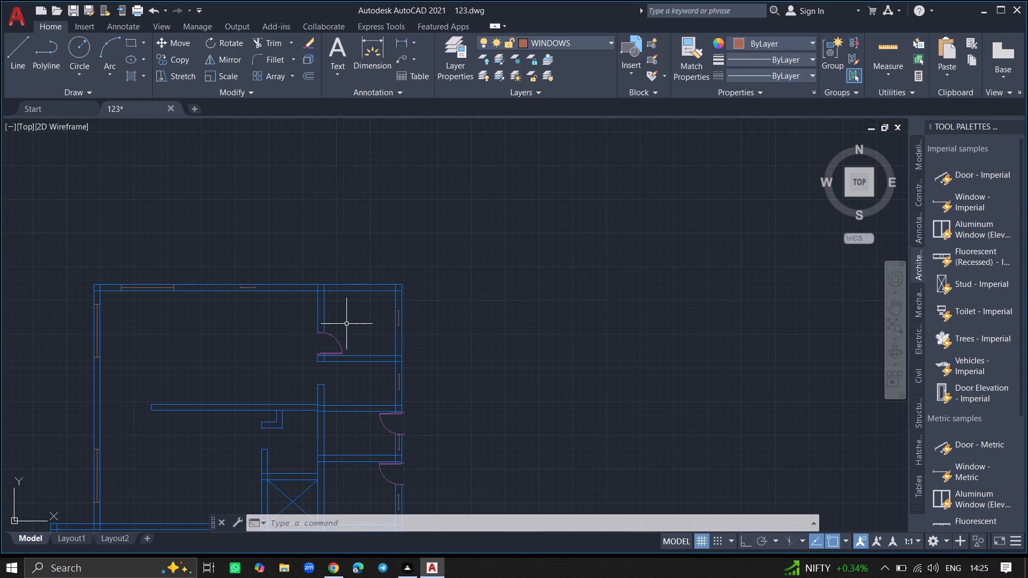
{"action": "scroll", "coordinate": [384, 326], "scroll_direction": "up", "scroll_amount": 6, "text": "ctrl"}
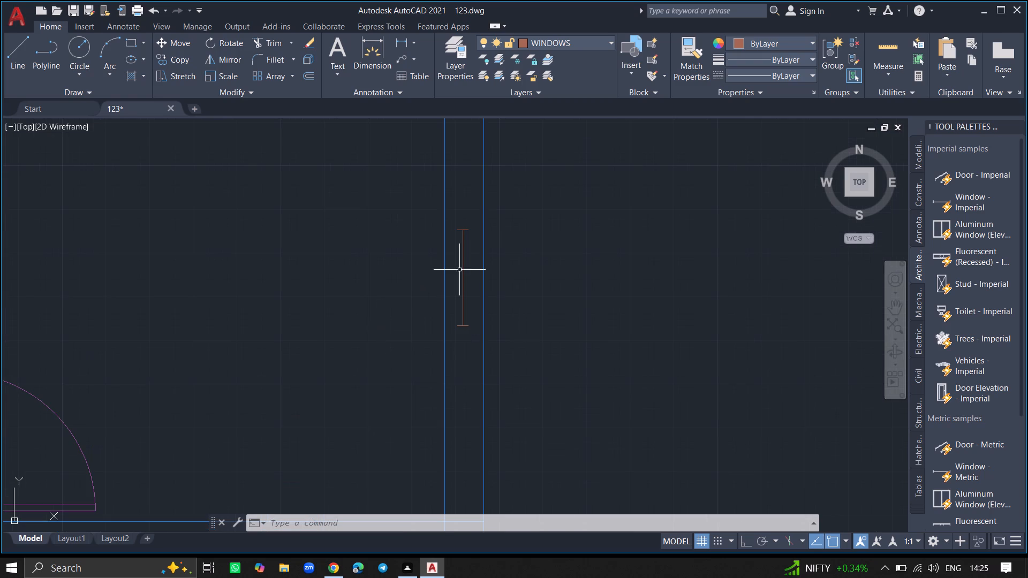
{"action": "left_click", "coordinate": [464, 268]}
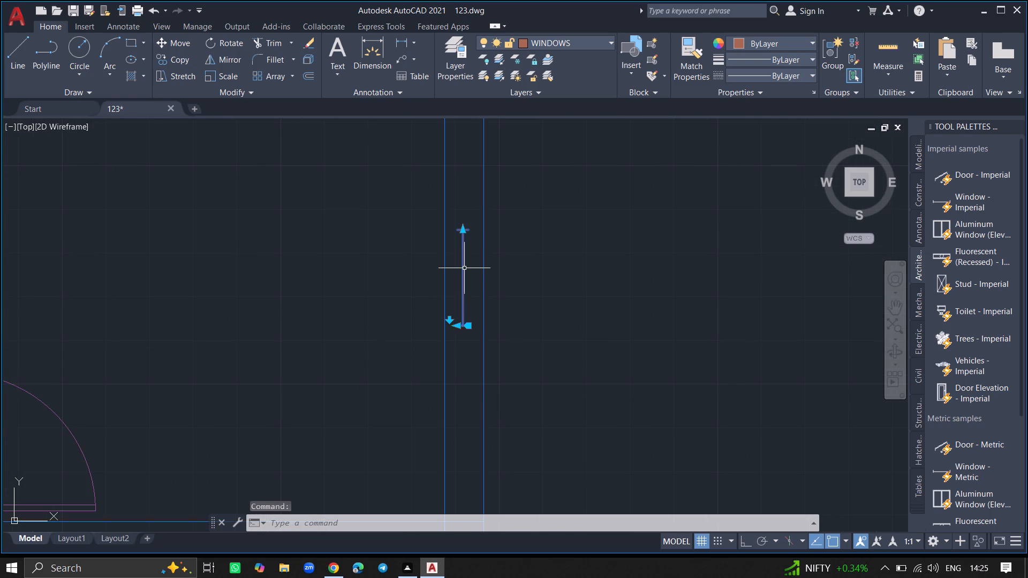
{"action": "key", "text": "Delete"}
Copy the long east-wall window south of the staircase about 9'-11" north into the exterior wall beside the stairs and end the copying.
{"action": "scroll", "coordinate": [464, 268], "scroll_direction": "down", "scroll_amount": 4, "text": "ctrl"}
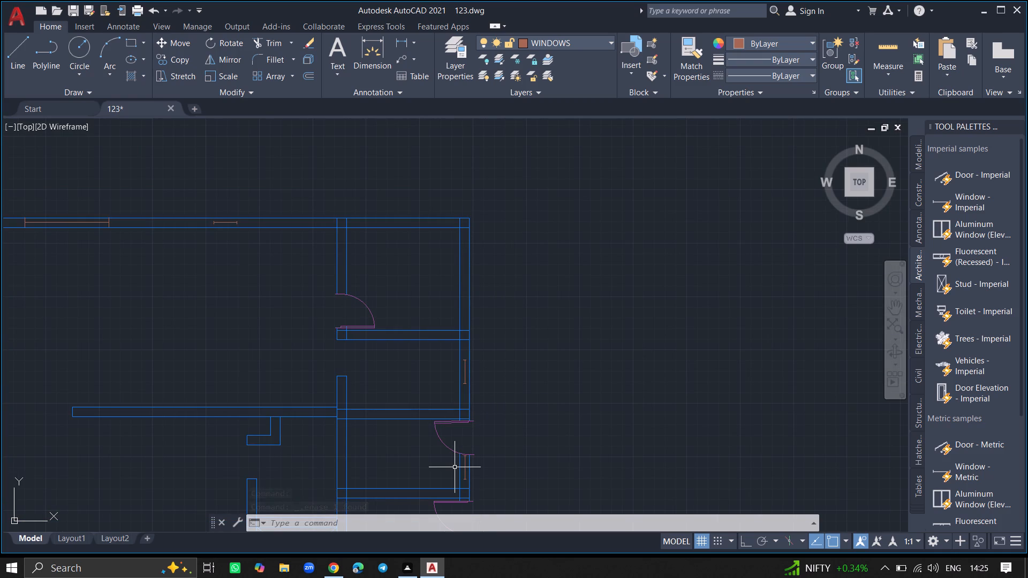
{"action": "scroll", "coordinate": [455, 467], "scroll_direction": "down", "scroll_amount": 1, "text": "ctrl"}
{"action": "scroll", "coordinate": [462, 475], "scroll_direction": "up", "scroll_amount": 8, "text": "ctrl"}
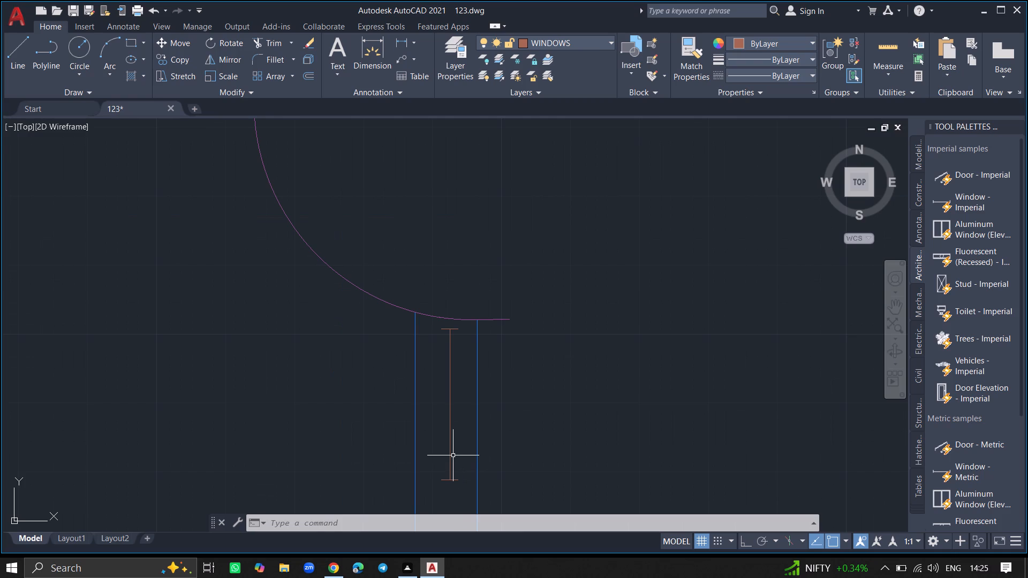
{"action": "scroll", "coordinate": [564, 424], "scroll_direction": "down", "scroll_amount": 4, "text": "ctrl"}
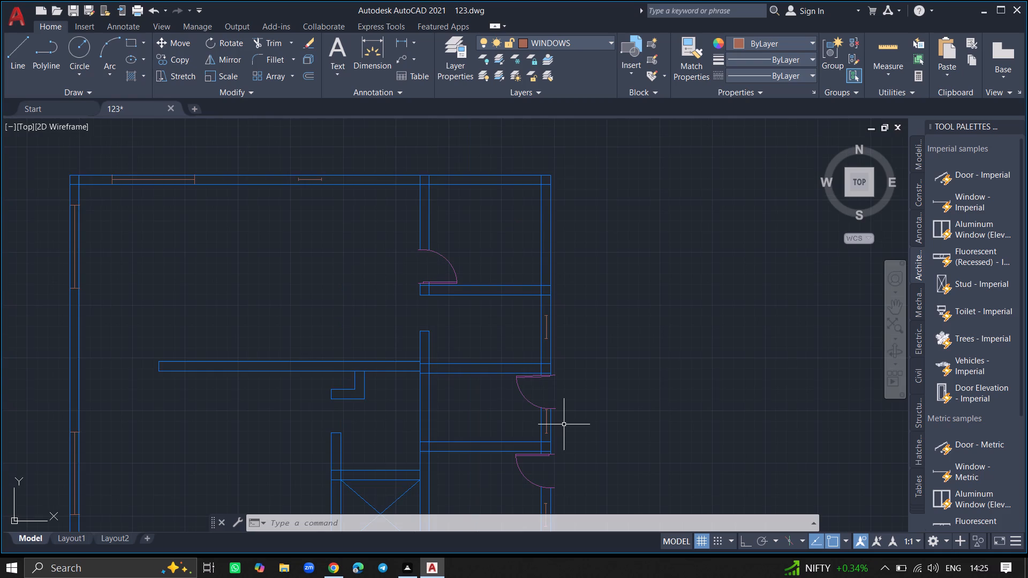
{"action": "scroll", "coordinate": [592, 476], "scroll_direction": "down", "scroll_amount": 2, "text": "ctrl"}
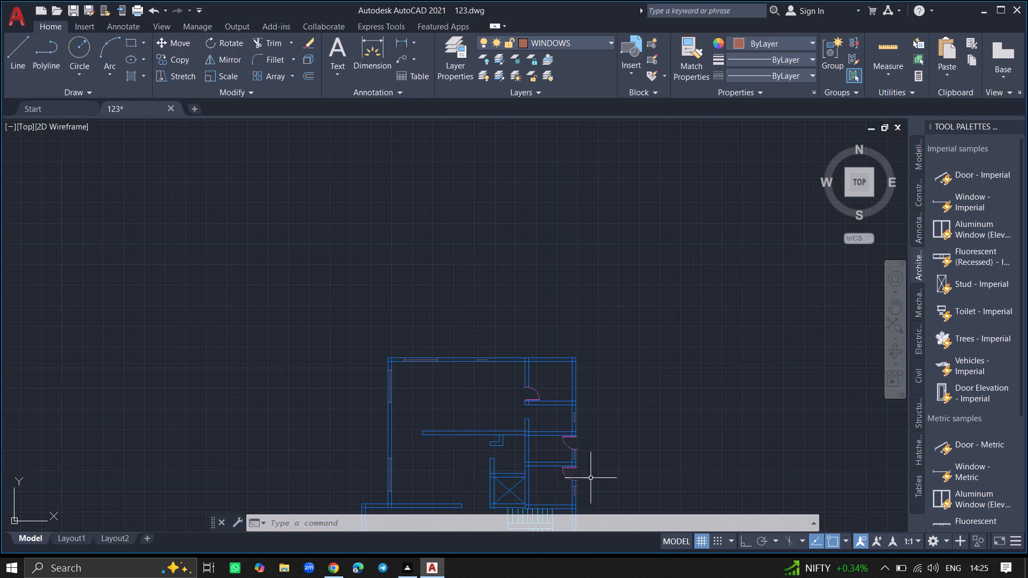
{"action": "scroll", "coordinate": [566, 455], "scroll_direction": "down", "scroll_amount": 4, "text": "ctrl"}
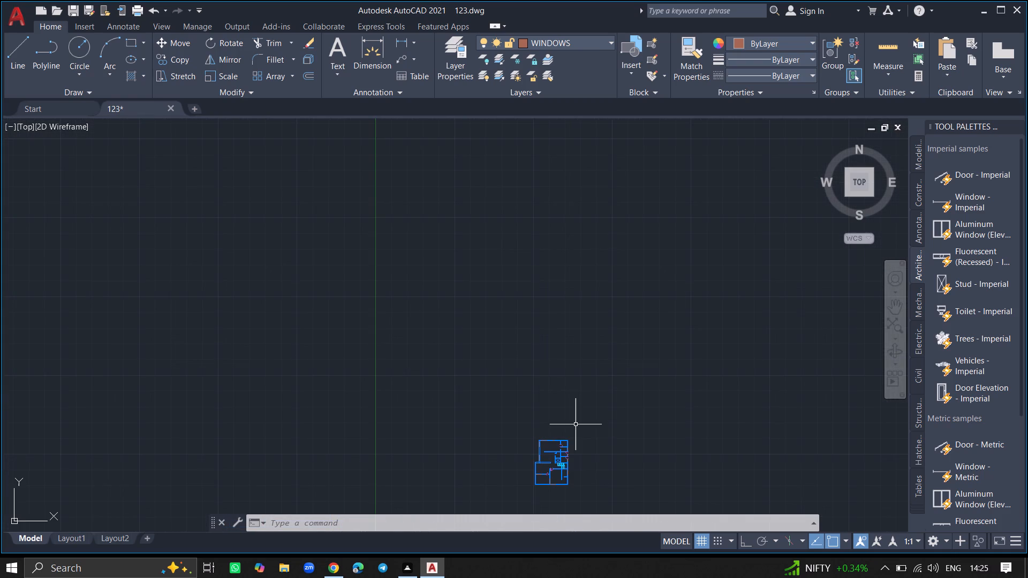
{"action": "scroll", "coordinate": [576, 477], "scroll_direction": "up", "scroll_amount": 5, "text": "ctrl"}
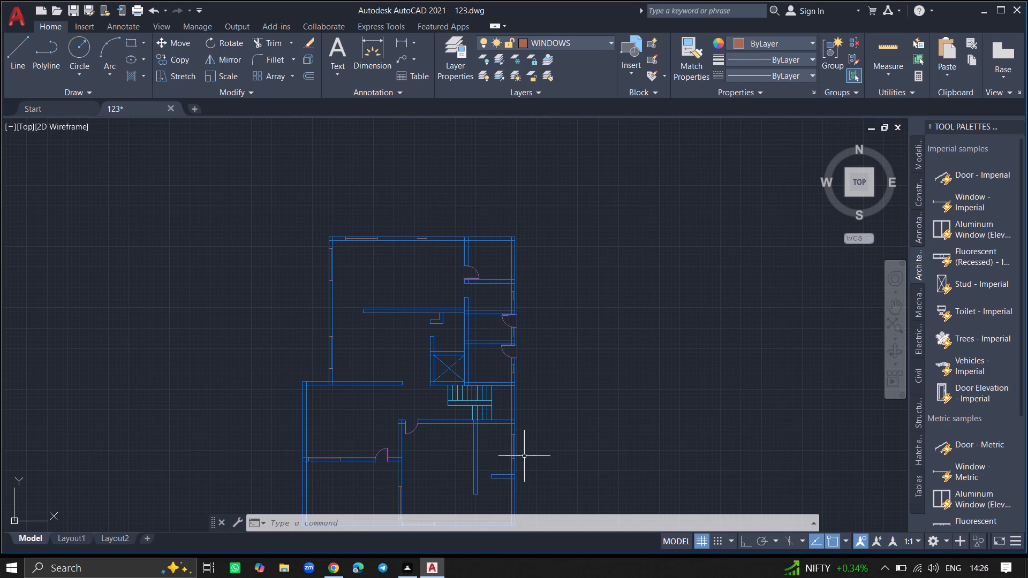
{"action": "scroll", "coordinate": [521, 460], "scroll_direction": "up", "scroll_amount": 2, "text": "ctrl"}
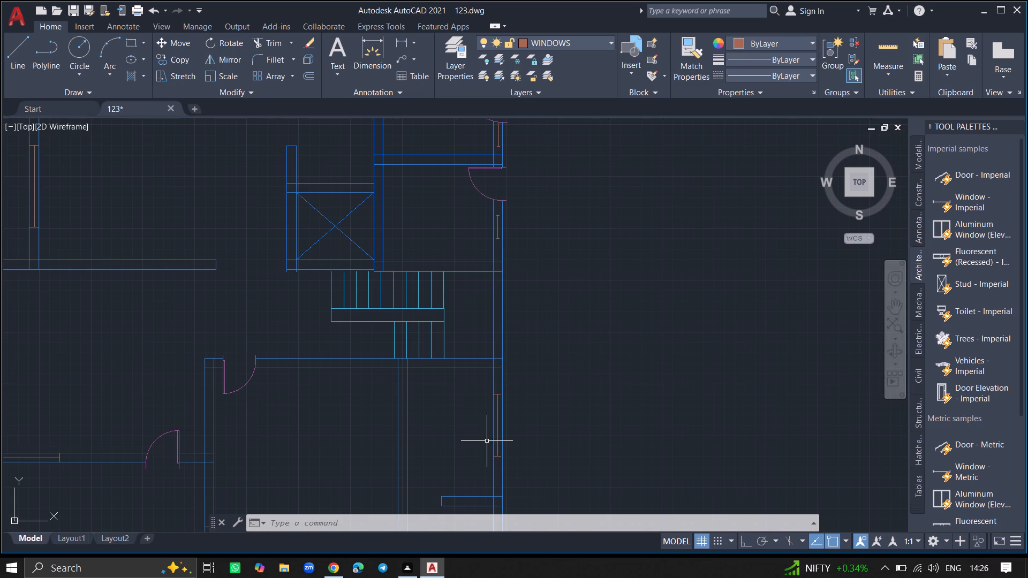
{"action": "left_click", "coordinate": [497, 437]}
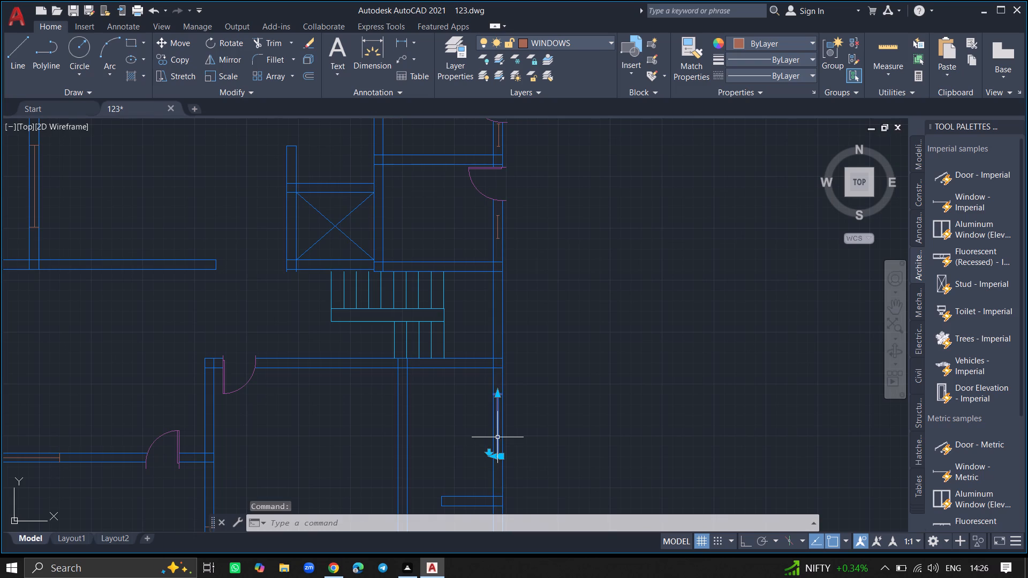
{"action": "key", "text": "c"}
{"action": "type", "text": "OP"}
{"action": "key", "text": "y"}
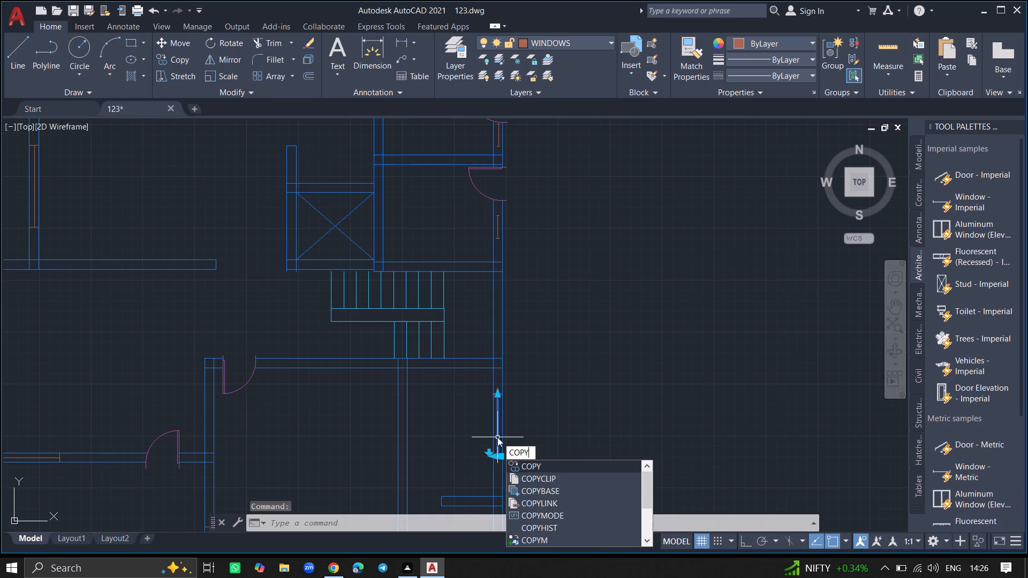
{"action": "key", "text": "Return"}
{"action": "left_click", "coordinate": [497, 437]}
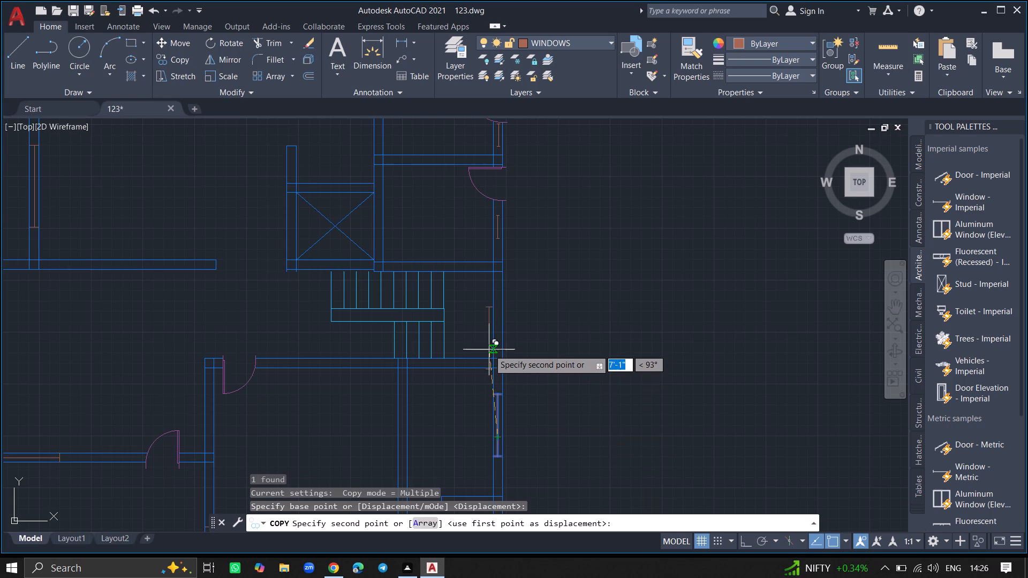
{"action": "scroll", "coordinate": [492, 322], "scroll_direction": "up", "scroll_amount": 3, "text": "ctrl"}
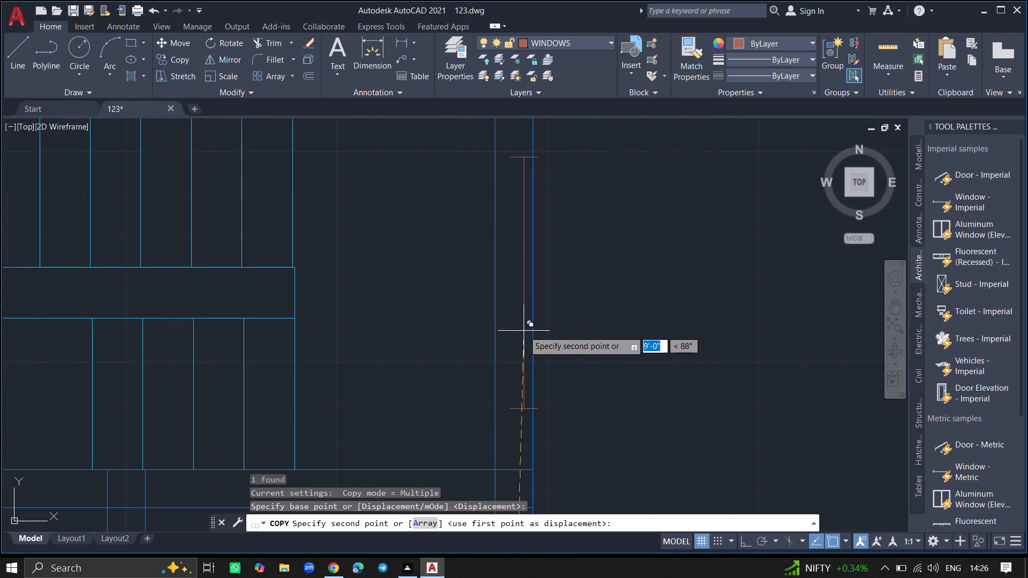
{"action": "left_click", "coordinate": [516, 285]}
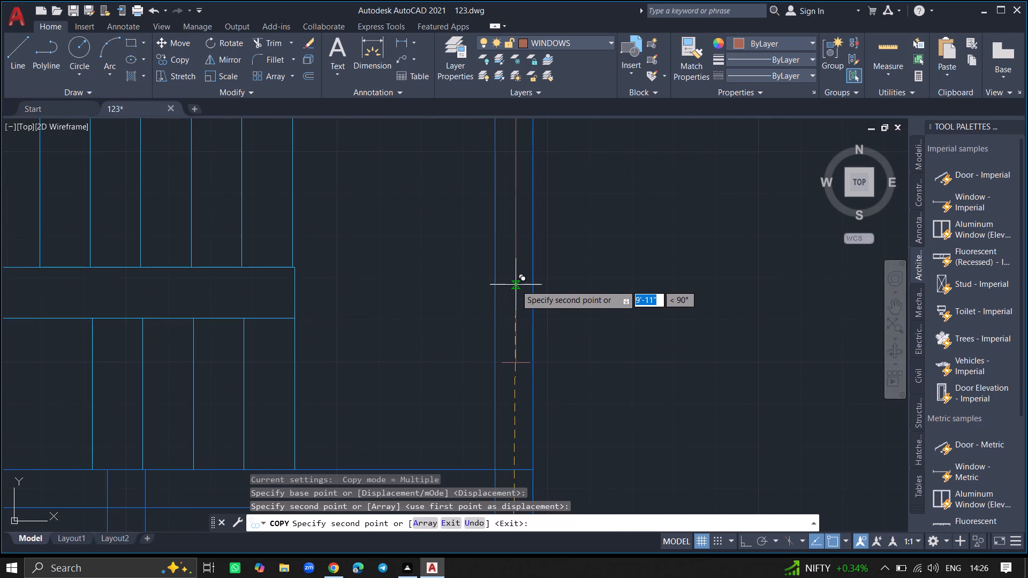
{"action": "key", "text": "Escape"}
Move the window beside the stairs about 1 ft south within the east exterior wall, clear of the cross wall to its north.
{"action": "scroll", "coordinate": [516, 285], "scroll_direction": "down", "scroll_amount": 1, "text": "ctrl"}
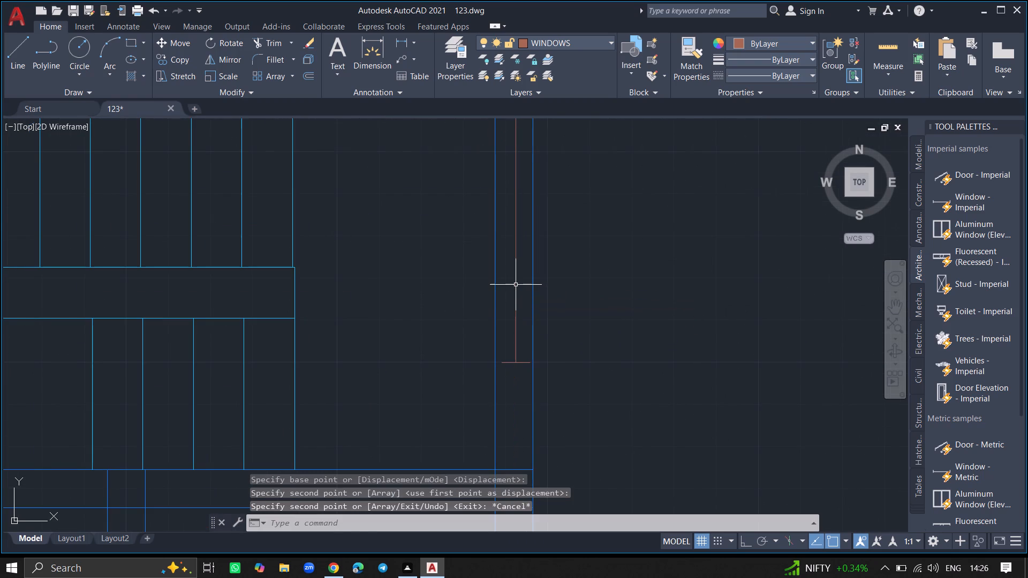
{"action": "scroll", "coordinate": [516, 285], "scroll_direction": "down", "scroll_amount": 1, "text": "ctrl"}
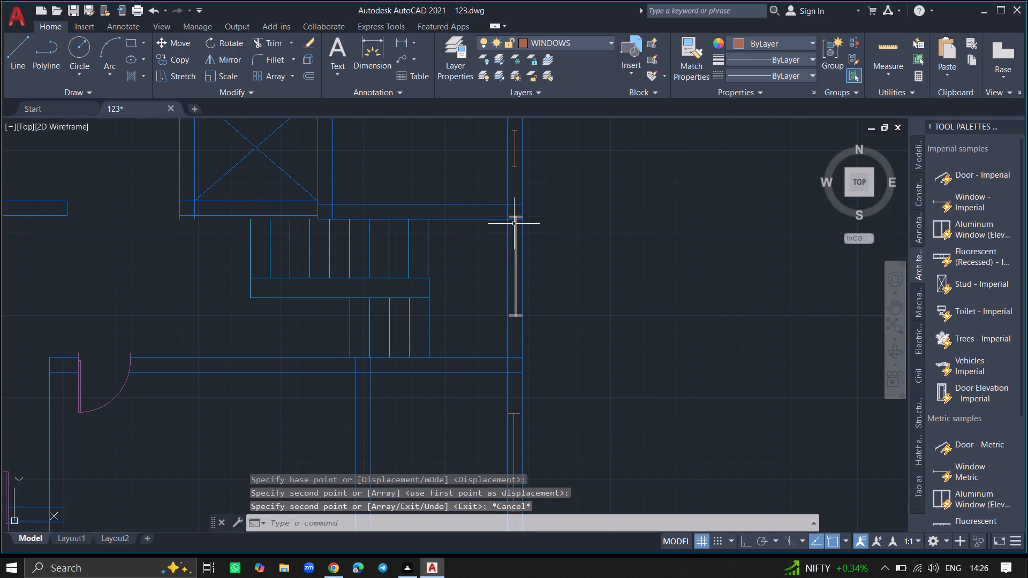
{"action": "left_click", "coordinate": [515, 226]}
{"action": "key", "text": "c"}
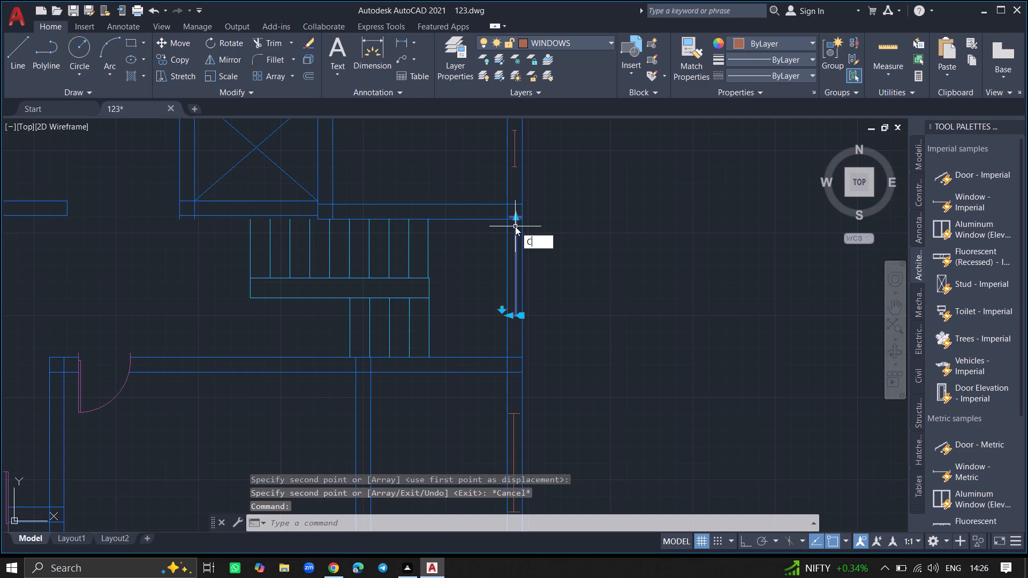
{"action": "key", "text": "BackSpace"}
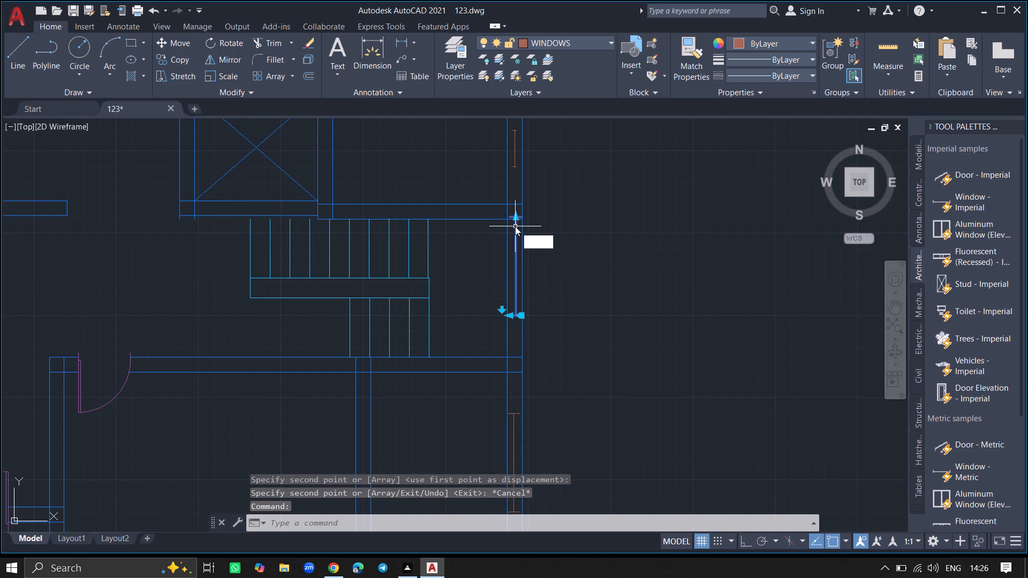
{"action": "type", "text": "MOVE"}
{"action": "key", "text": "Return"}
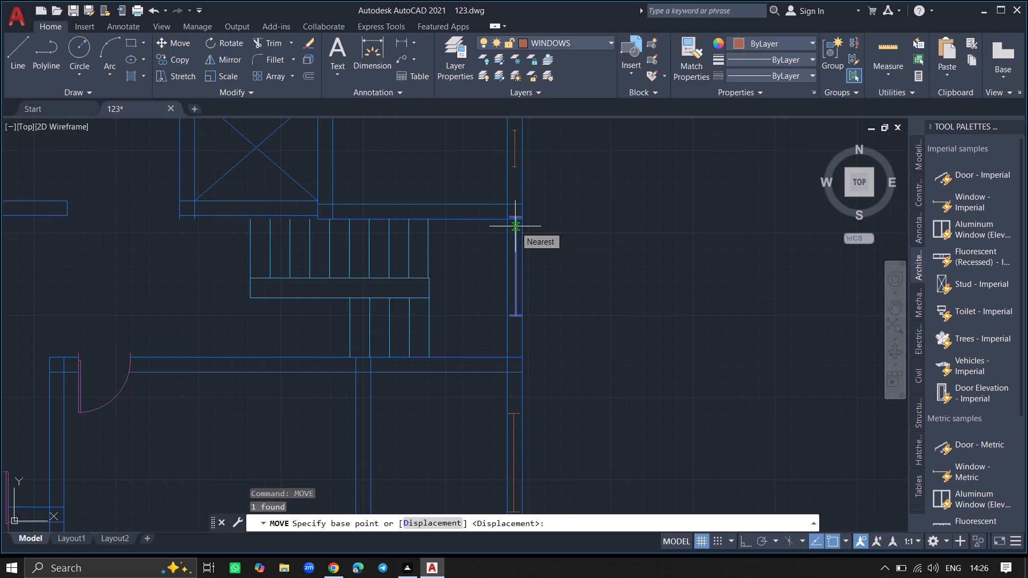
{"action": "left_click", "coordinate": [515, 226]}
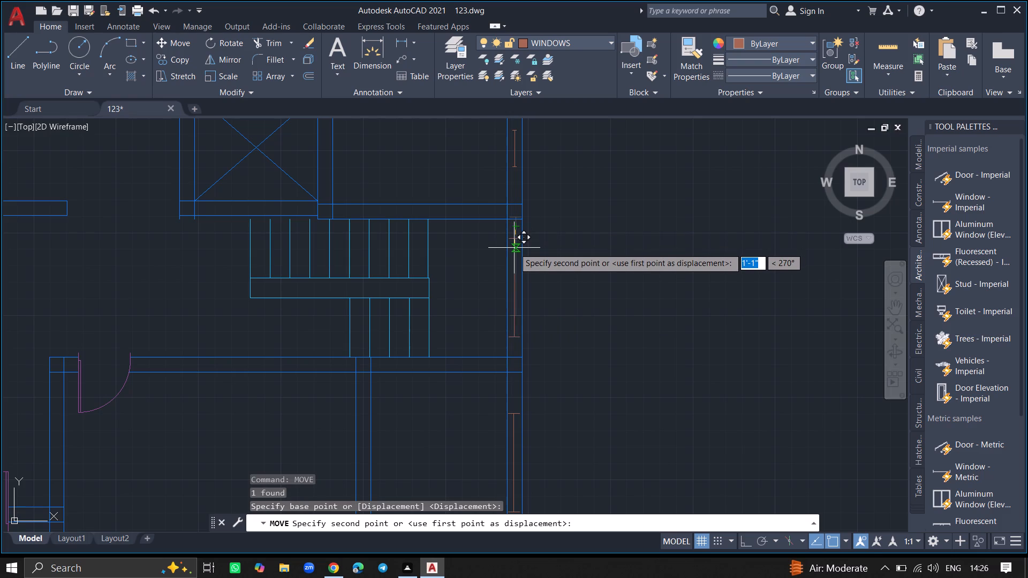
{"action": "scroll", "coordinate": [514, 248], "scroll_direction": "up", "scroll_amount": 4, "text": "ctrl"}
{"action": "left_click", "coordinate": [509, 229]}
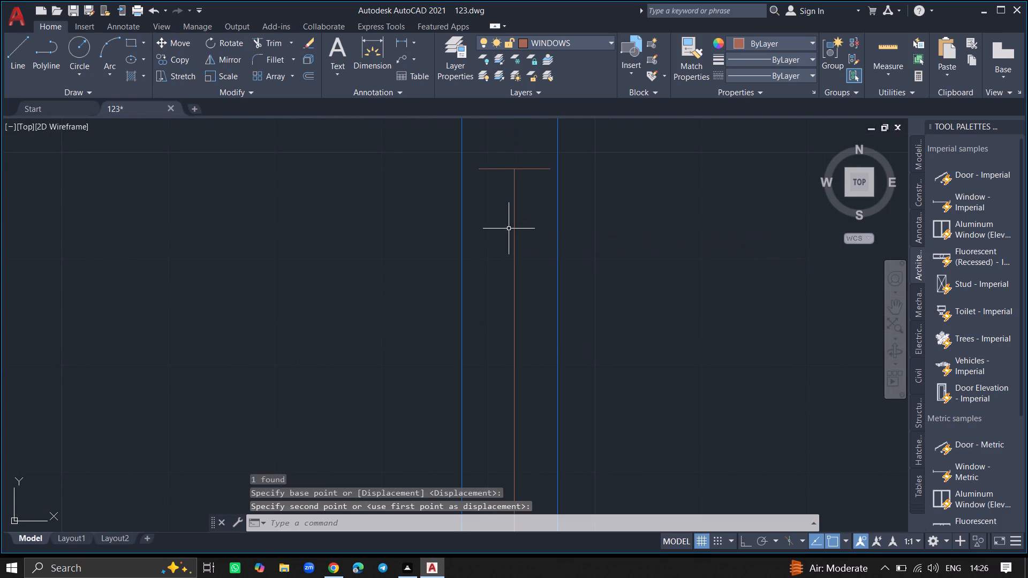
Examine the whole floor plan, checking the windows placed in the exterior and interior walls.
{"action": "scroll", "coordinate": [580, 238], "scroll_direction": "down", "scroll_amount": 2, "text": "ctrl"}
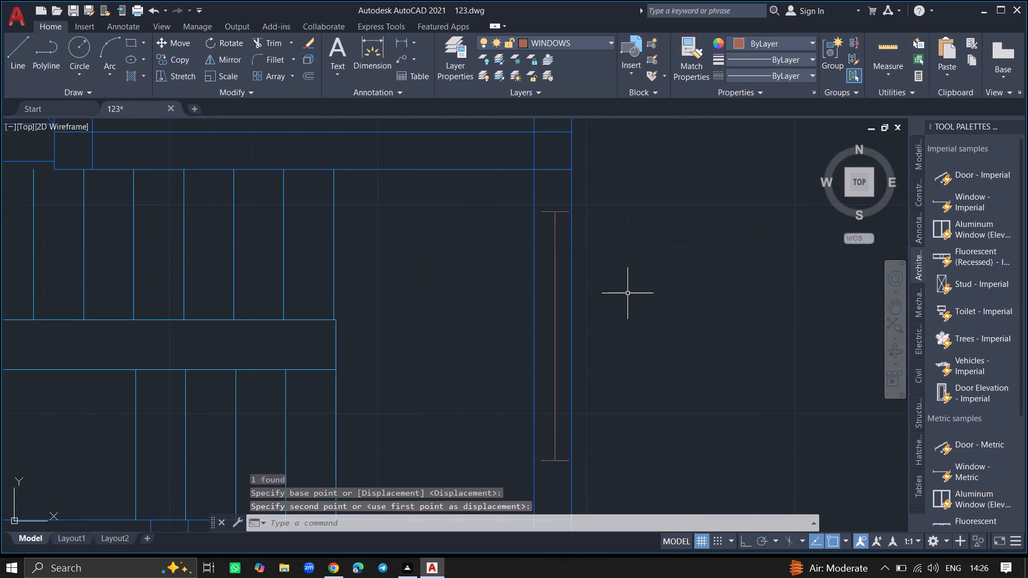
{"action": "scroll", "coordinate": [629, 295], "scroll_direction": "down", "scroll_amount": 3, "text": "ctrl"}
{"action": "scroll", "coordinate": [622, 416], "scroll_direction": "down", "scroll_amount": 5, "text": "ctrl"}
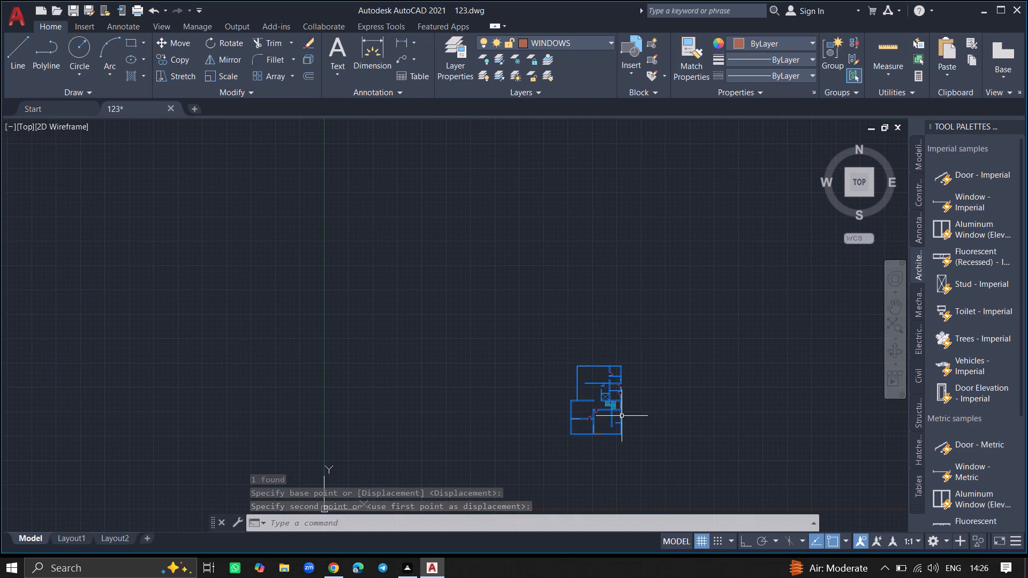
{"action": "scroll", "coordinate": [623, 446], "scroll_direction": "up", "scroll_amount": 5, "text": "ctrl"}
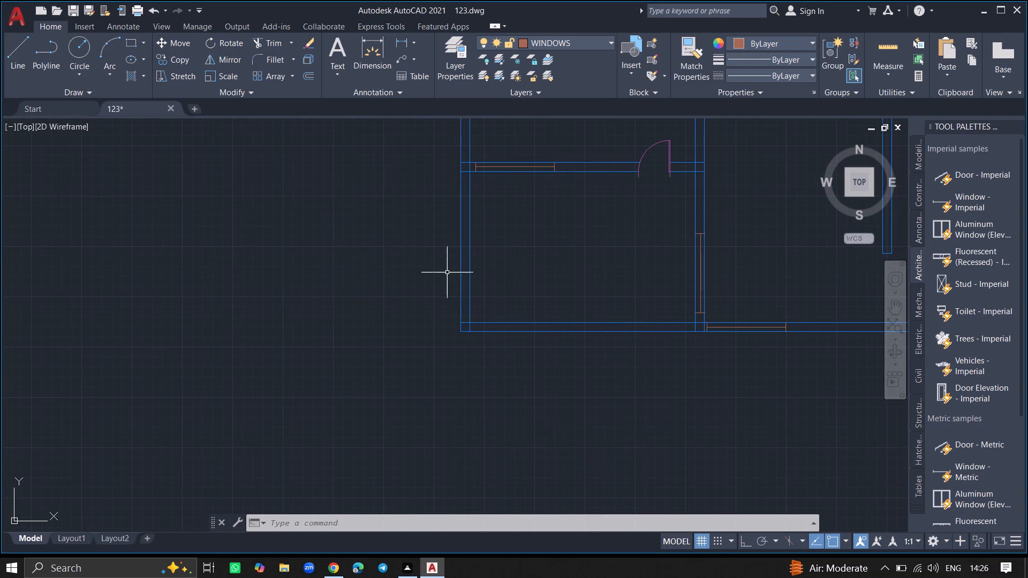
{"action": "scroll", "coordinate": [447, 272], "scroll_direction": "down", "scroll_amount": 4, "text": "ctrl"}
{"action": "scroll", "coordinate": [468, 224], "scroll_direction": "up", "scroll_amount": 3, "text": "ctrl"}
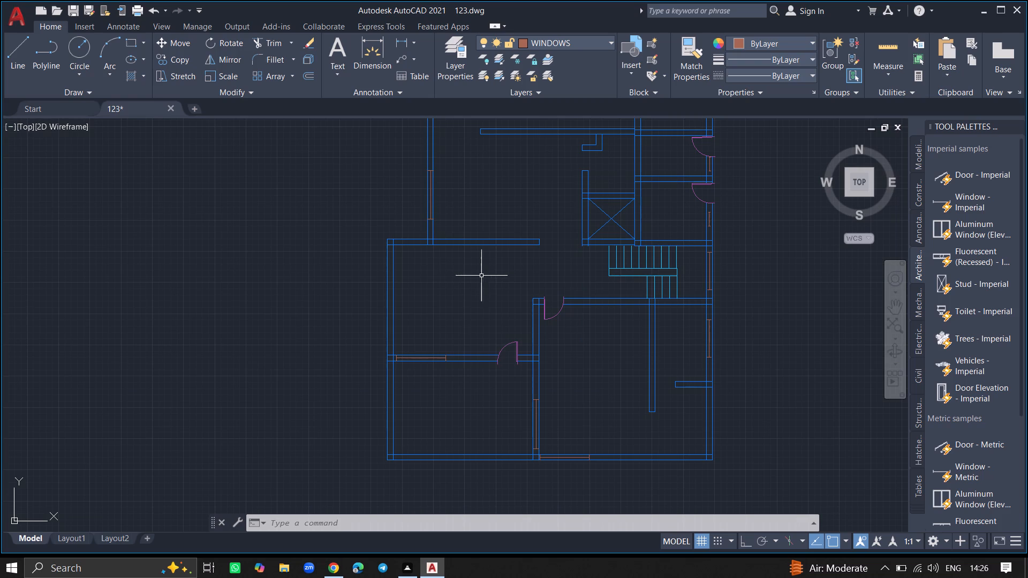
{"action": "scroll", "coordinate": [468, 276], "scroll_direction": "down", "scroll_amount": 3, "text": "ctrl"}
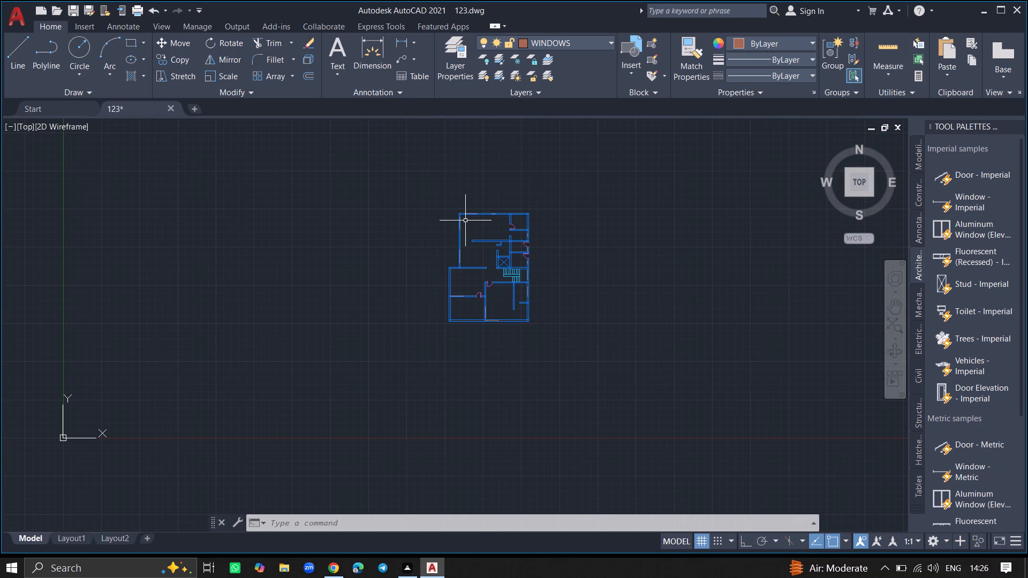
{"action": "scroll", "coordinate": [465, 220], "scroll_direction": "up", "scroll_amount": 4, "text": "ctrl"}
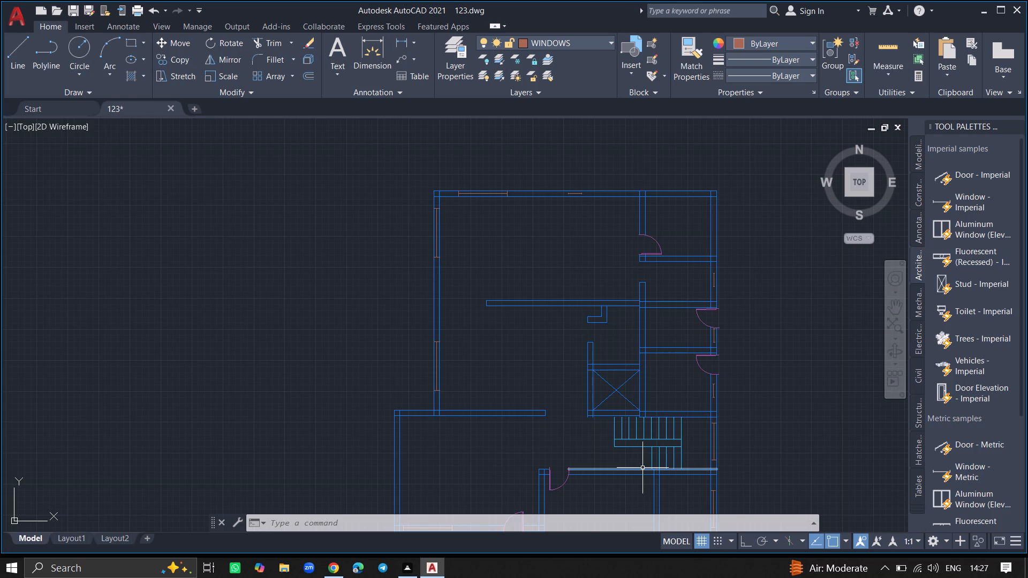
Offset the westernmost tread line of the staircase's south flight 1'-0" to the west and end the offsetting.
{"action": "scroll", "coordinate": [642, 468], "scroll_direction": "up", "scroll_amount": 2, "text": "ctrl"}
{"action": "type", "text": "OFFSET"}
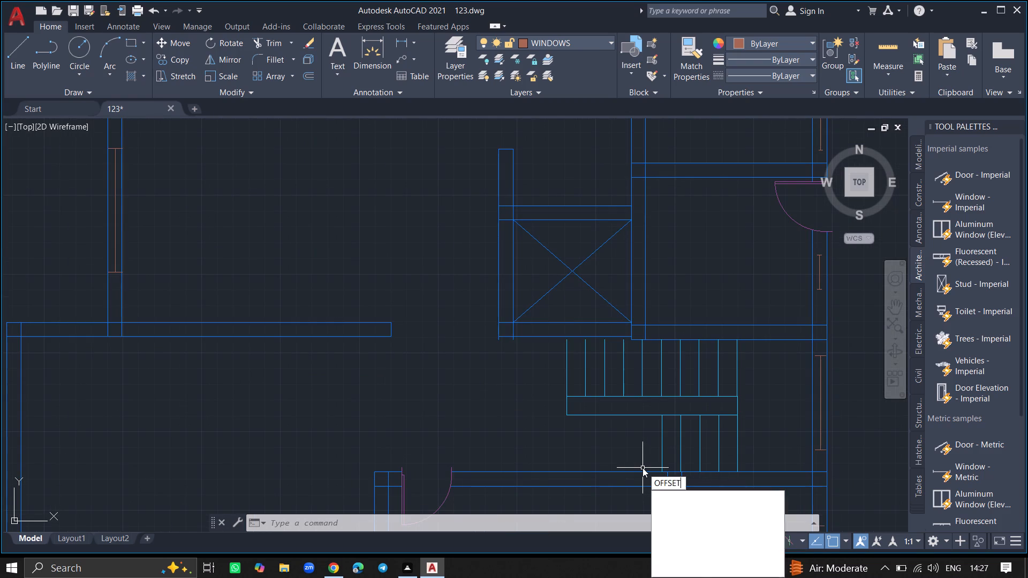
{"action": "key", "text": "Return"}
{"action": "key", "text": "Return"}
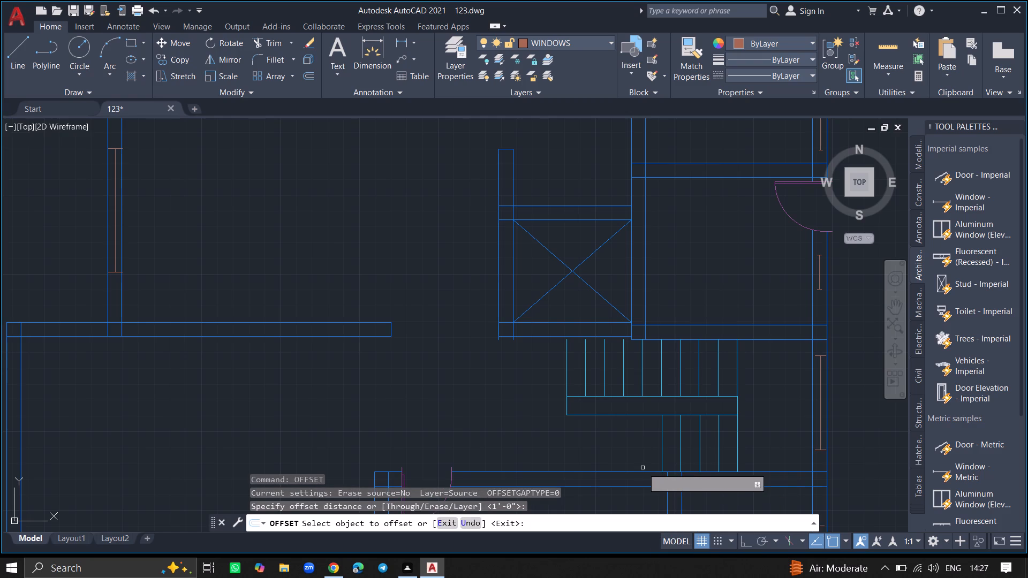
{"action": "left_click", "coordinate": [660, 453]}
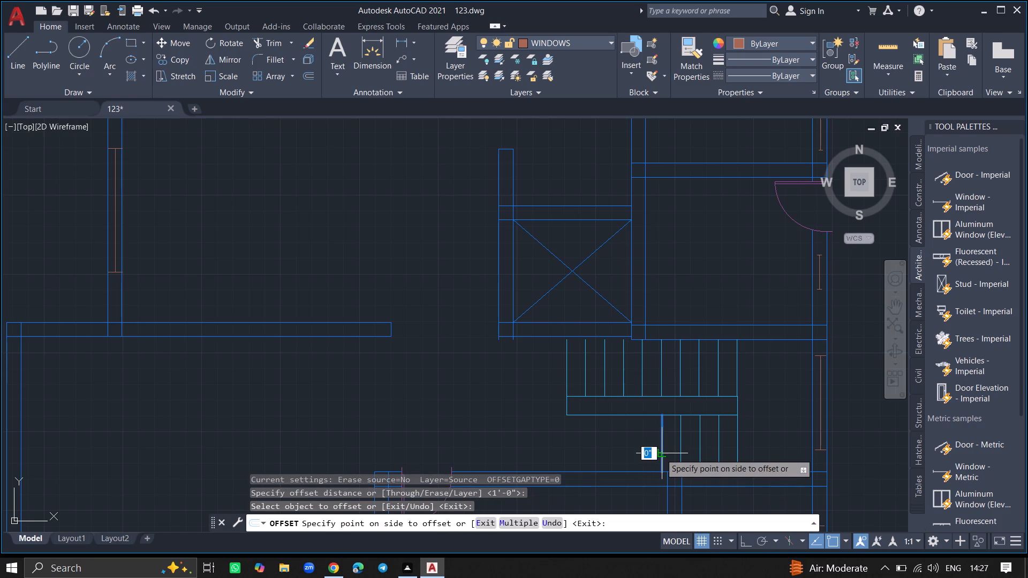
{"action": "left_click", "coordinate": [636, 451]}
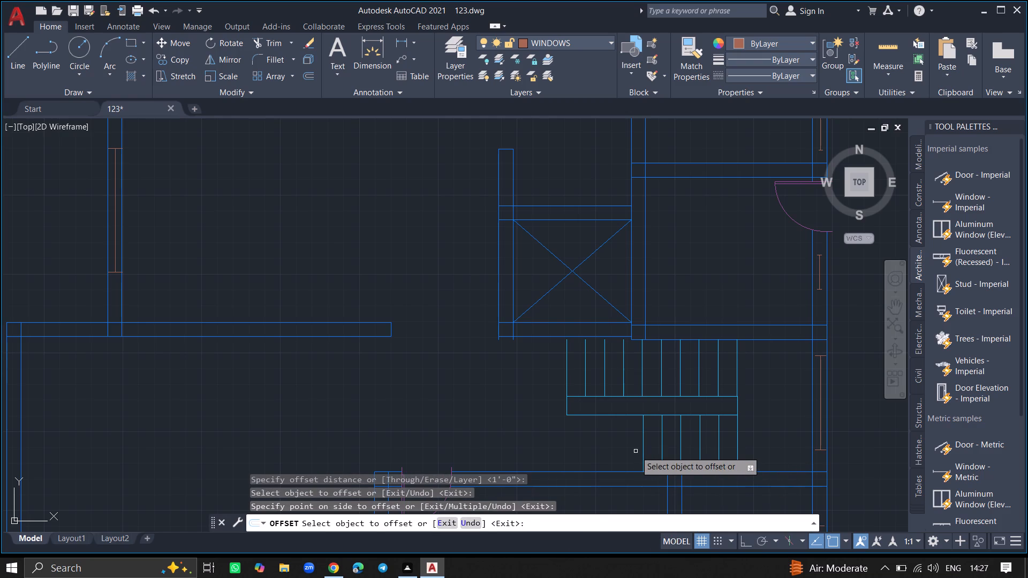
{"action": "key", "text": "Return"}
Start a line at the building's northwest corner, near the window in the north exterior wall.
{"action": "scroll", "coordinate": [636, 451], "scroll_direction": "down", "scroll_amount": 6, "text": "ctrl"}
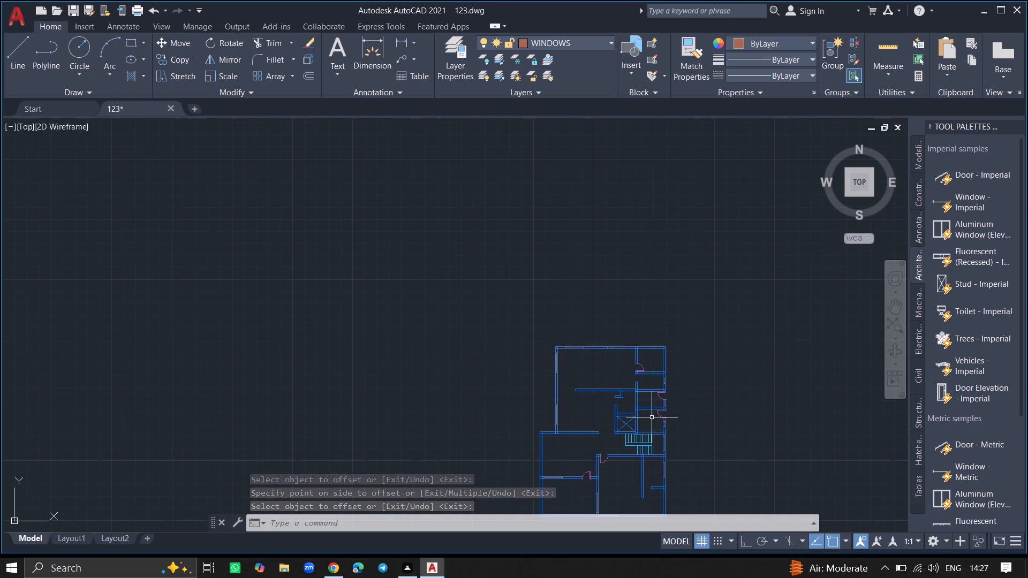
{"action": "scroll", "coordinate": [562, 344], "scroll_direction": "up", "scroll_amount": 6, "text": "ctrl"}
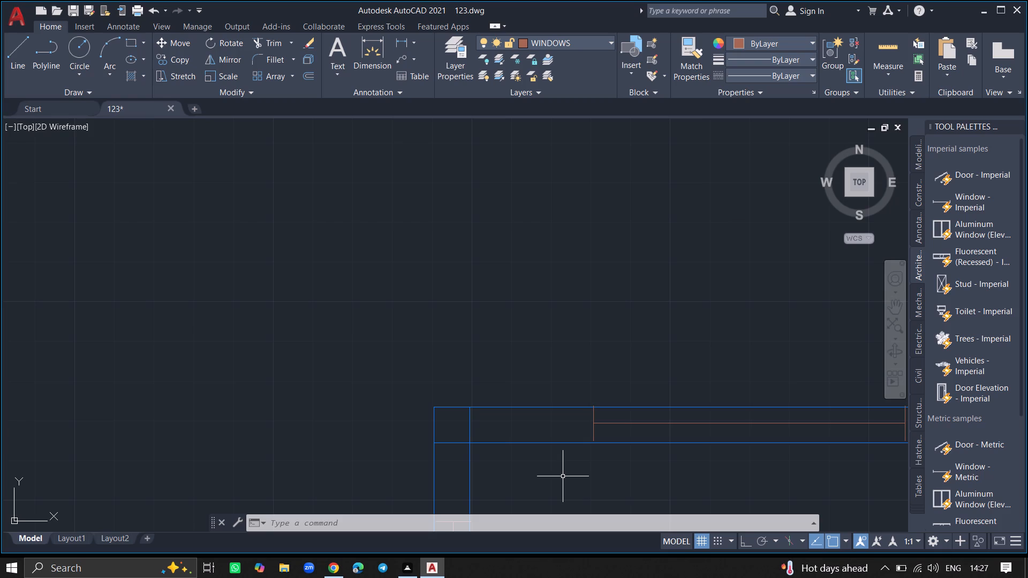
{"action": "key", "text": "l"}
{"action": "key", "text": "Return"}
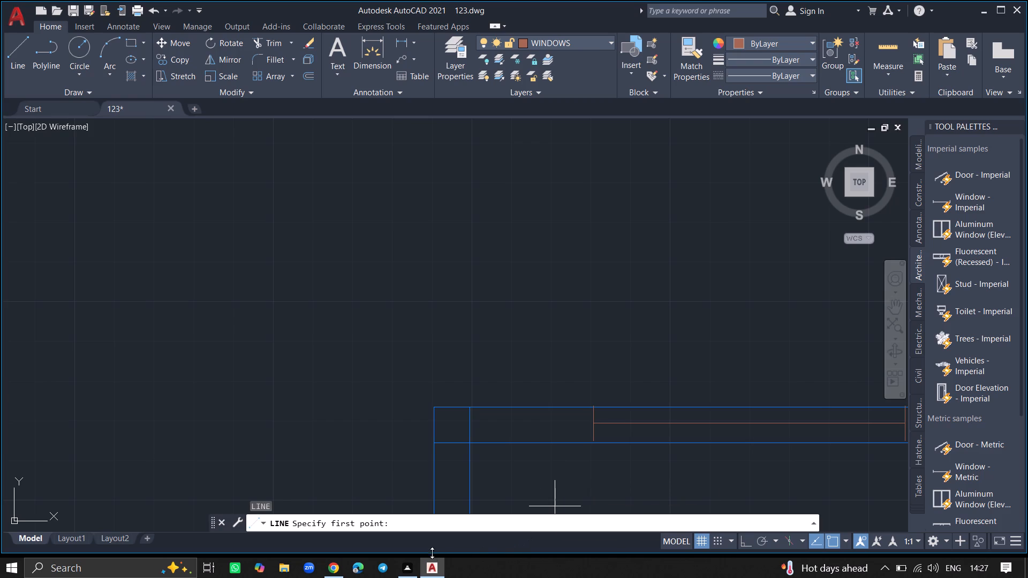
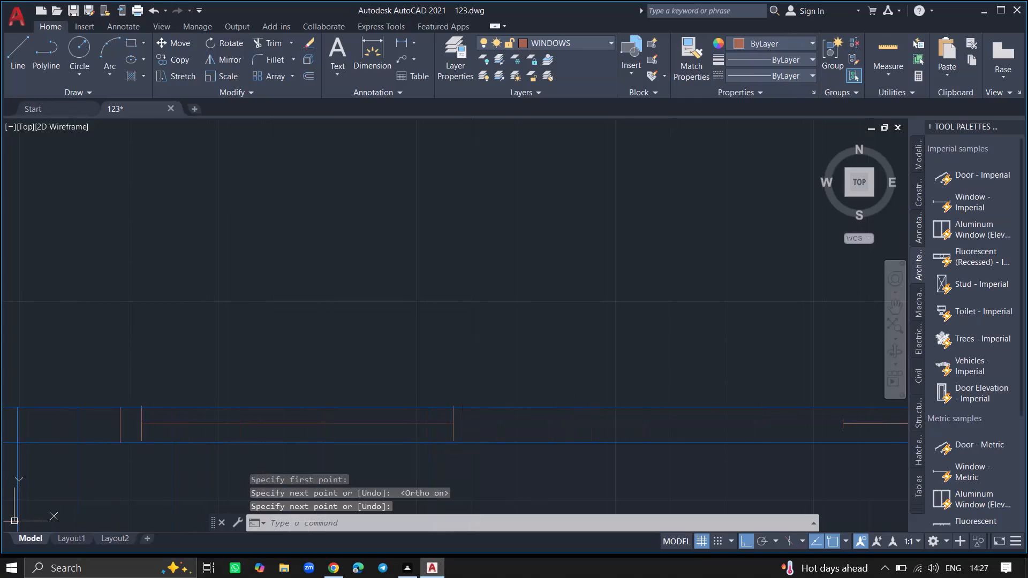
Draw a 9" jamb line straight across the north exterior wall, just east of the long window near the northwest corner.
{"action": "key", "text": "l"}
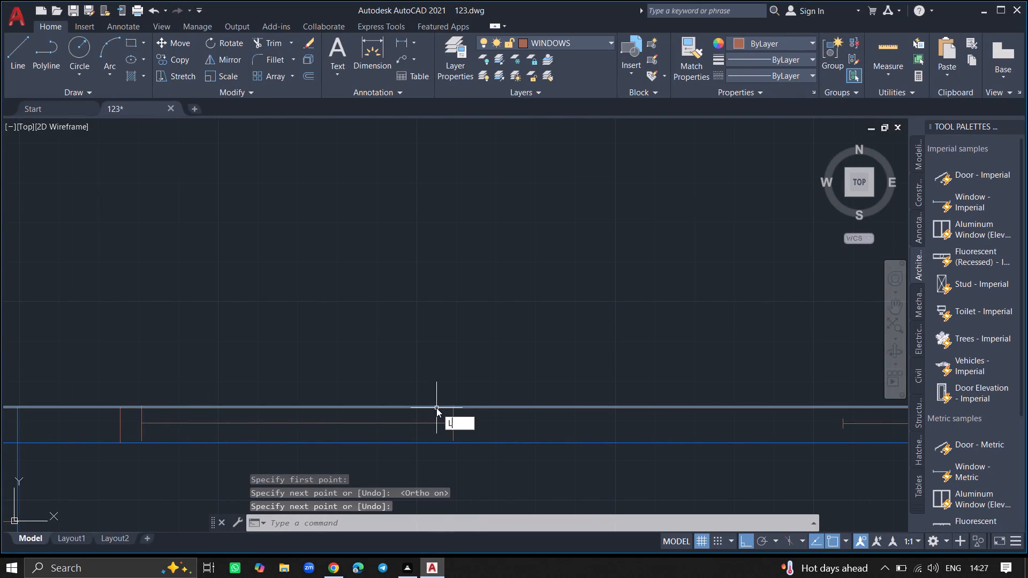
{"action": "key", "text": "Return"}
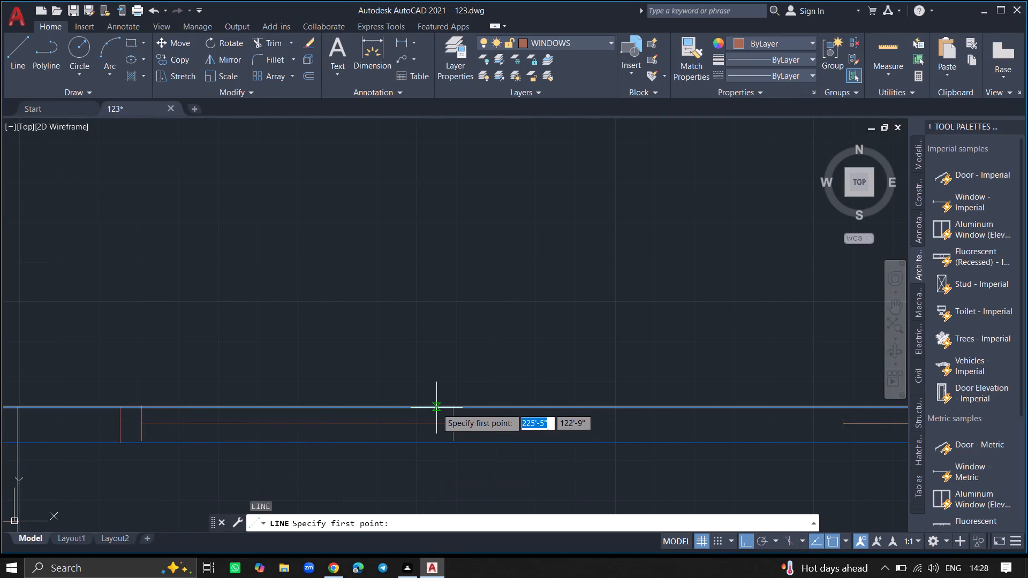
{"action": "scroll", "coordinate": [465, 437], "scroll_direction": "up", "scroll_amount": 2, "text": "ctrl"}
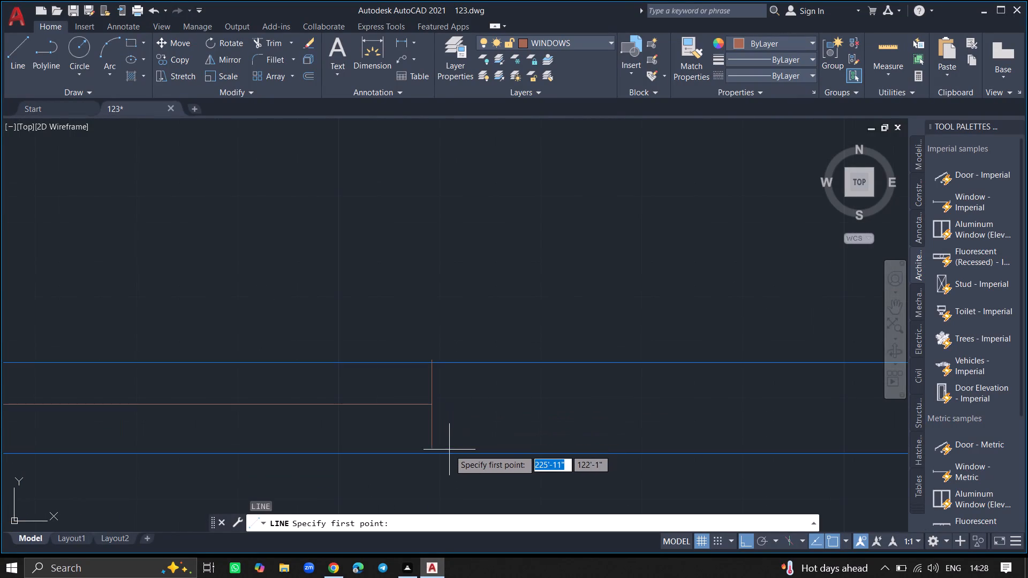
{"action": "left_click", "coordinate": [449, 454]}
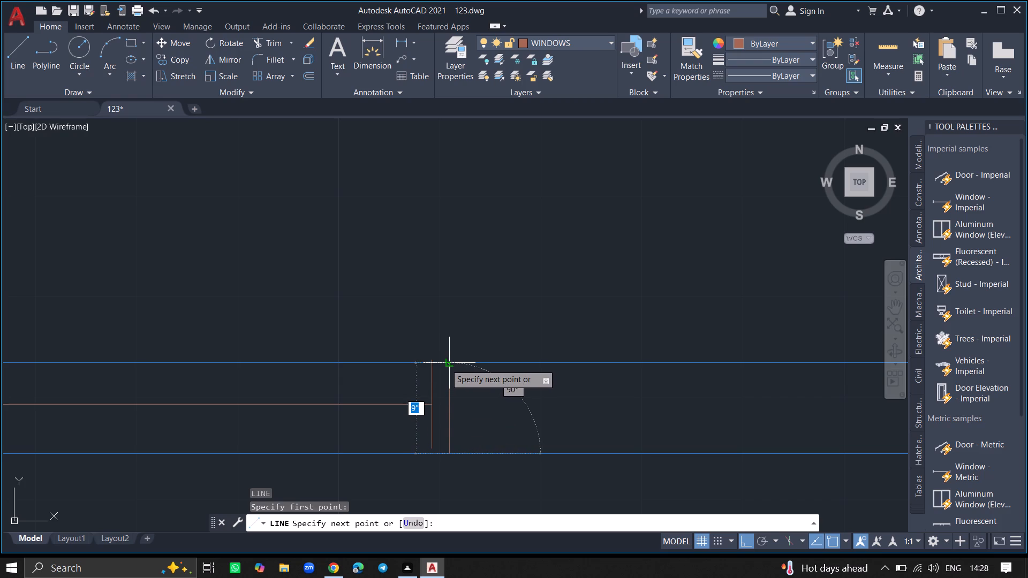
{"action": "left_click", "coordinate": [448, 364]}
{"action": "key", "text": "Return"}
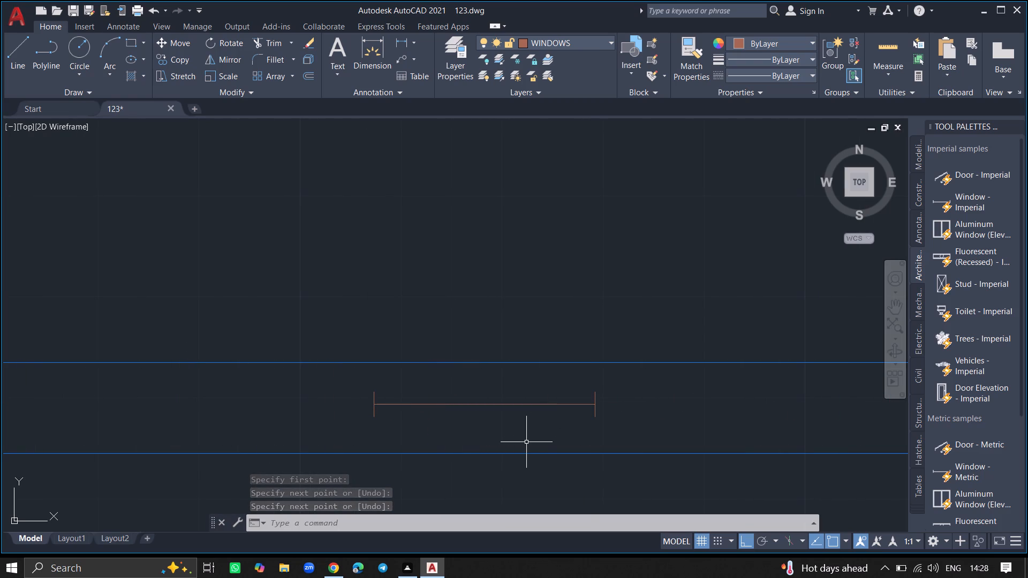
Draw 9" jamb lines across the north exterior wall just west and just east of the short window.
{"action": "key", "text": "l"}
{"action": "key", "text": "Return"}
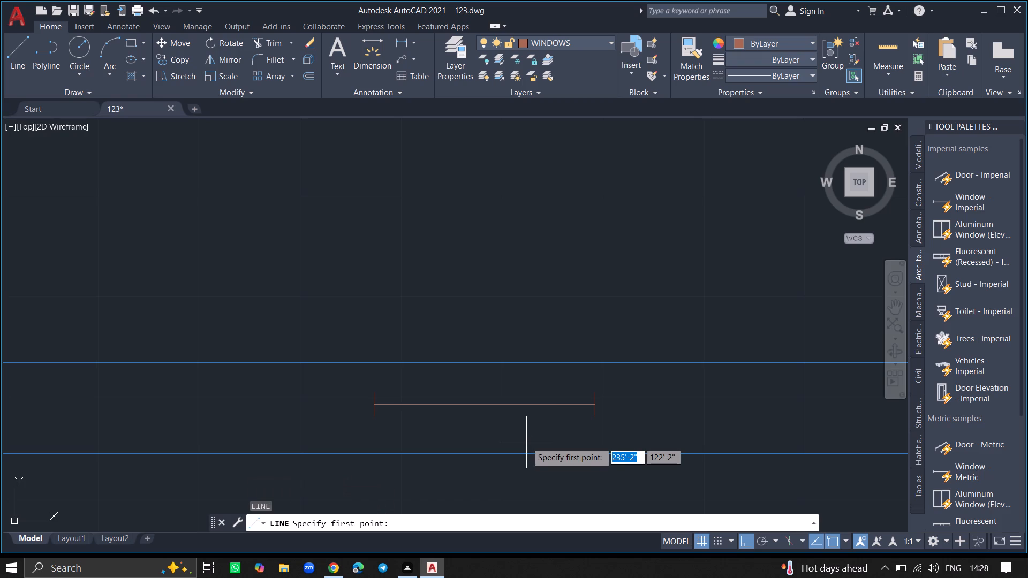
{"action": "left_click", "coordinate": [354, 454]}
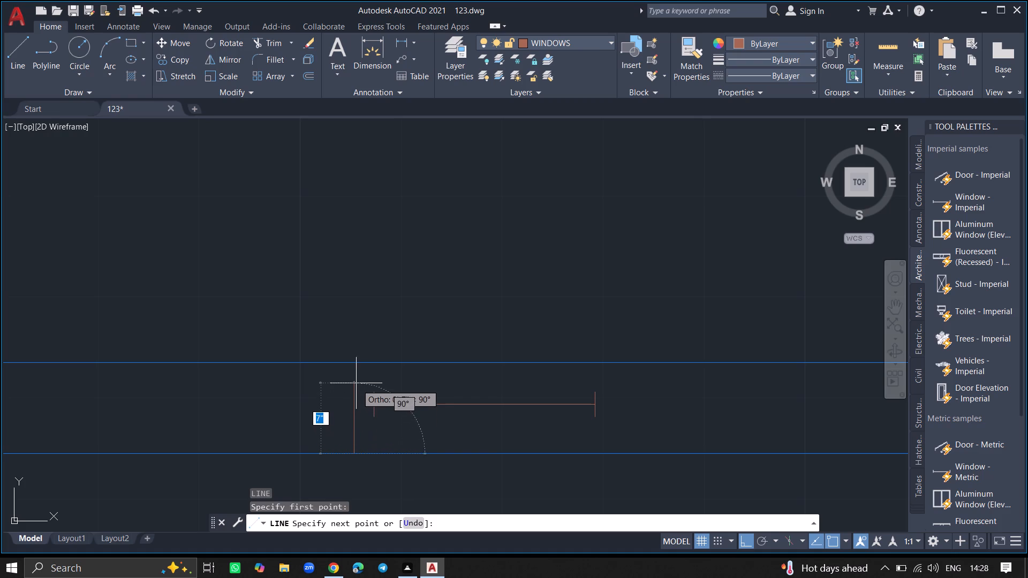
{"action": "left_click", "coordinate": [351, 363]}
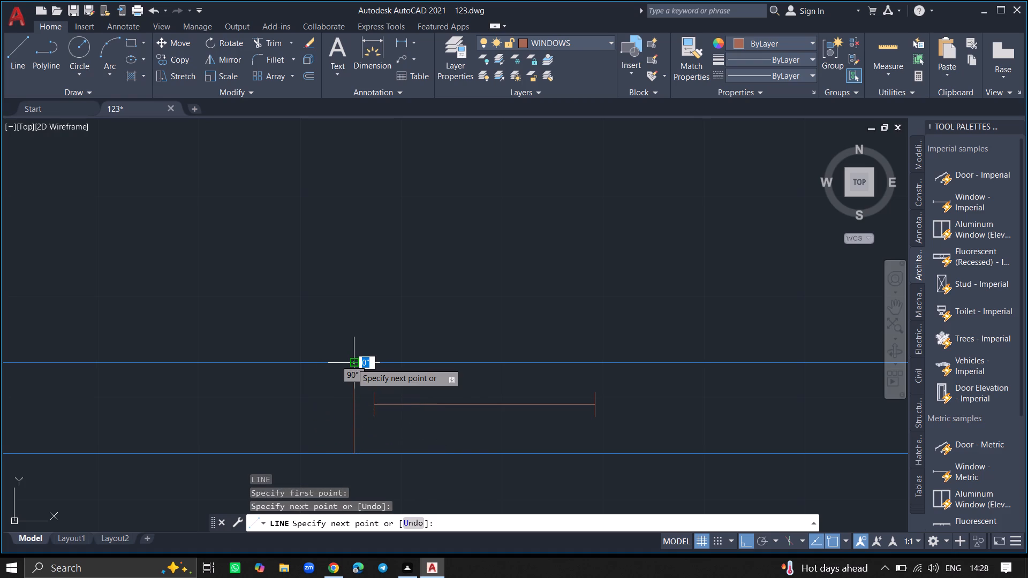
{"action": "key", "text": "Return"}
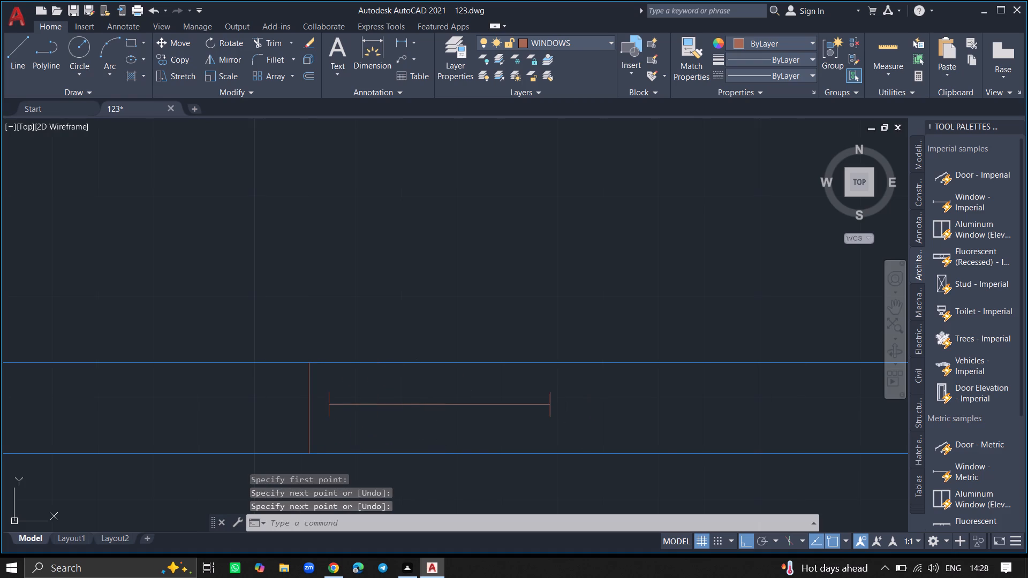
{"action": "key", "text": "l"}
{"action": "key", "text": "Return"}
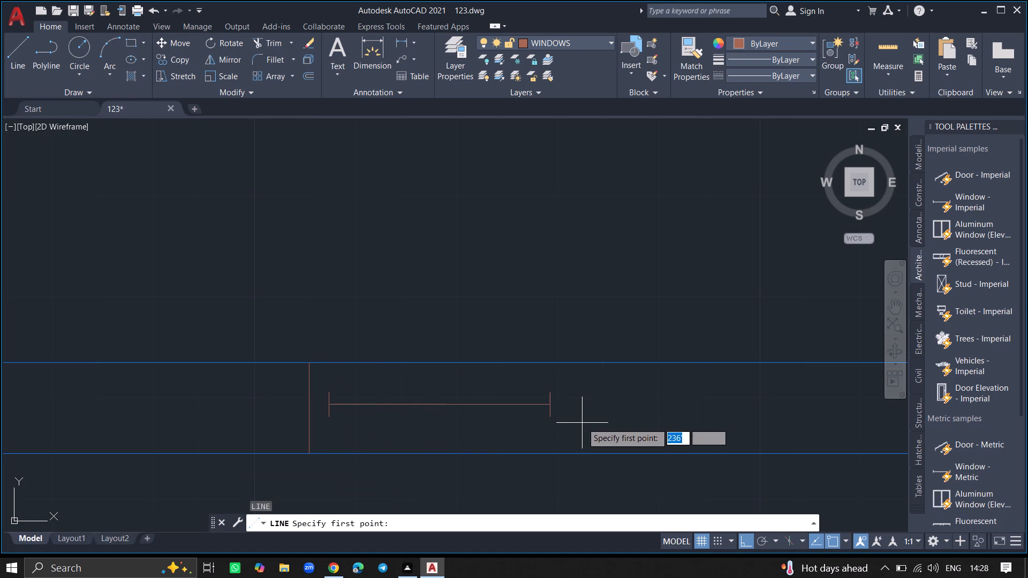
{"action": "left_click", "coordinate": [560, 362]}
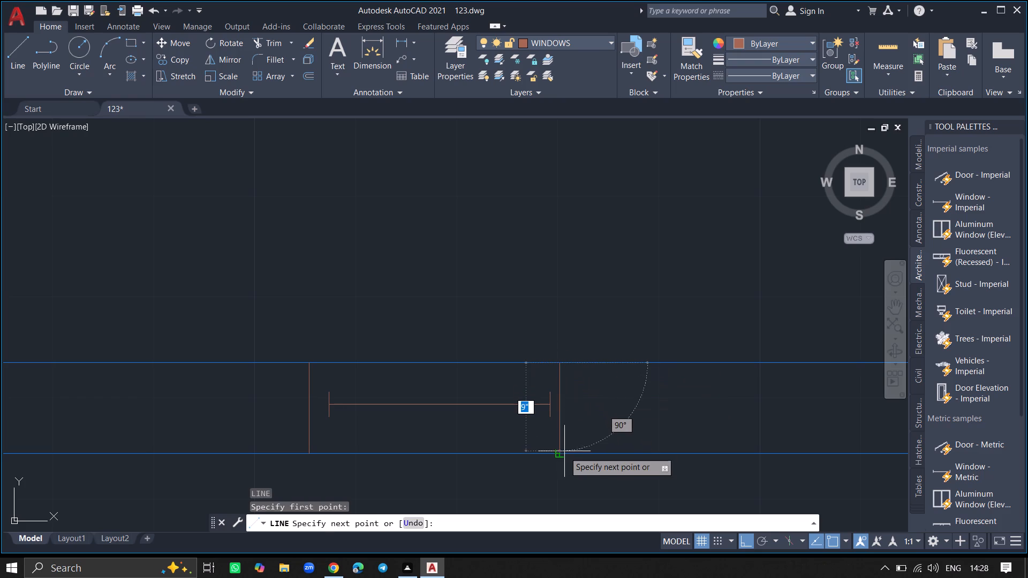
{"action": "left_click", "coordinate": [561, 456]}
{"action": "key", "text": "Return"}
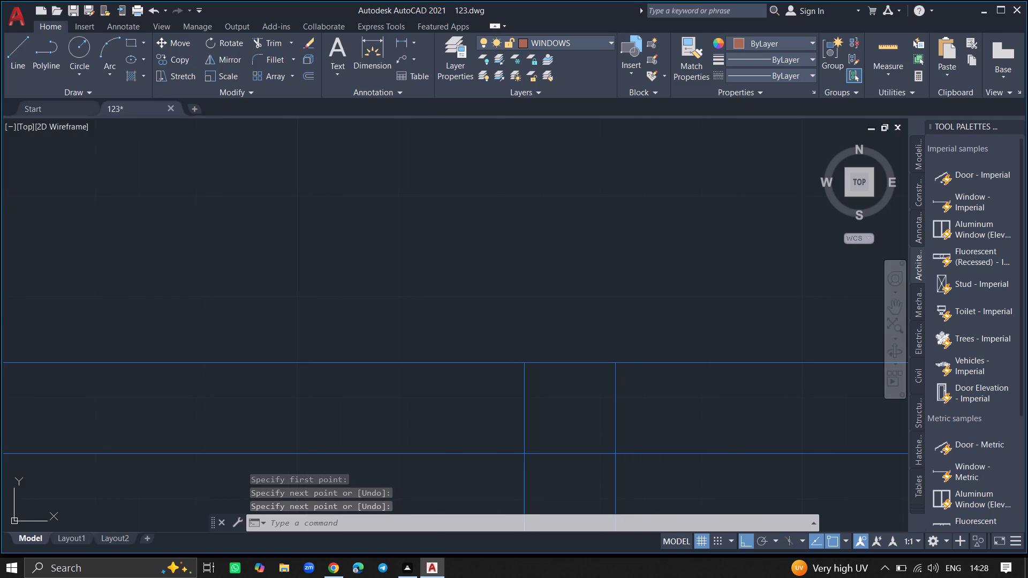
Draw a 9" jamb line across the east exterior wall, just north of the window below the northeast room's south wall.
{"action": "scroll", "coordinate": [622, 425], "scroll_direction": "down", "scroll_amount": 3, "text": "ctrl"}
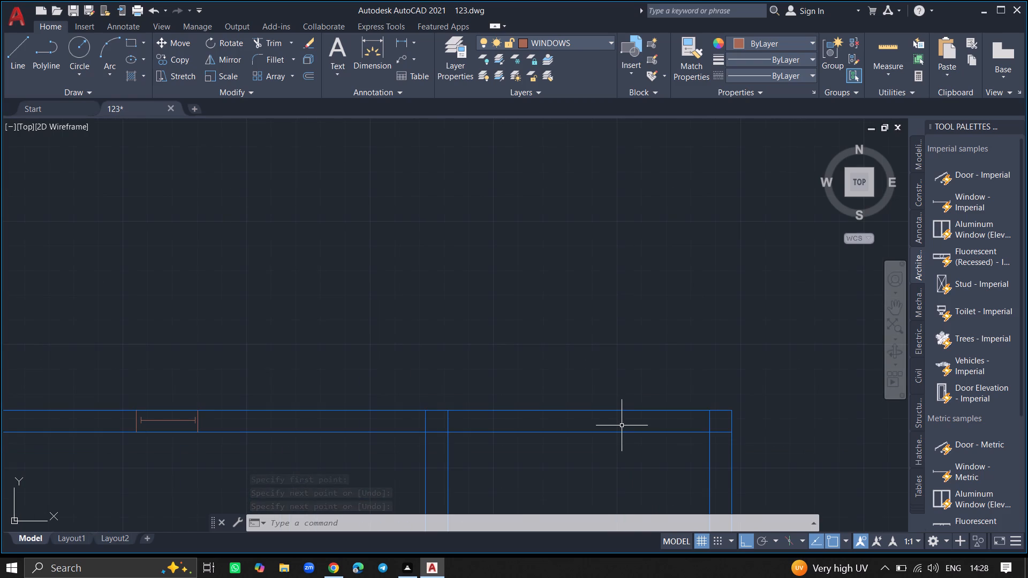
{"action": "scroll", "coordinate": [604, 448], "scroll_direction": "down", "scroll_amount": 2, "text": "ctrl"}
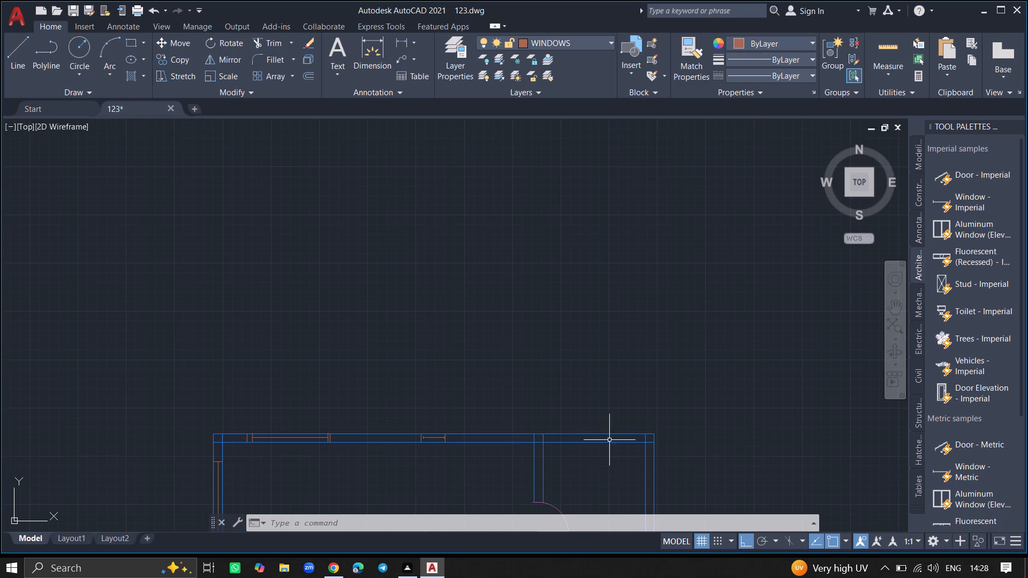
{"action": "scroll", "coordinate": [609, 464], "scroll_direction": "down", "scroll_amount": 9, "text": "ctrl"}
{"action": "scroll", "coordinate": [595, 492], "scroll_direction": "up", "scroll_amount": 4, "text": "ctrl"}
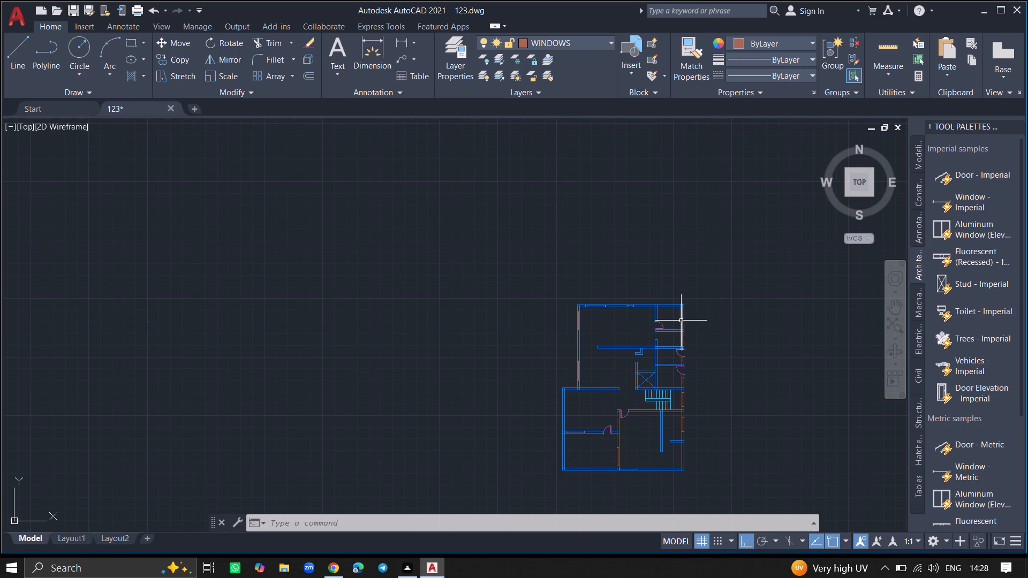
{"action": "scroll", "coordinate": [681, 322], "scroll_direction": "up", "scroll_amount": 3, "text": "ctrl"}
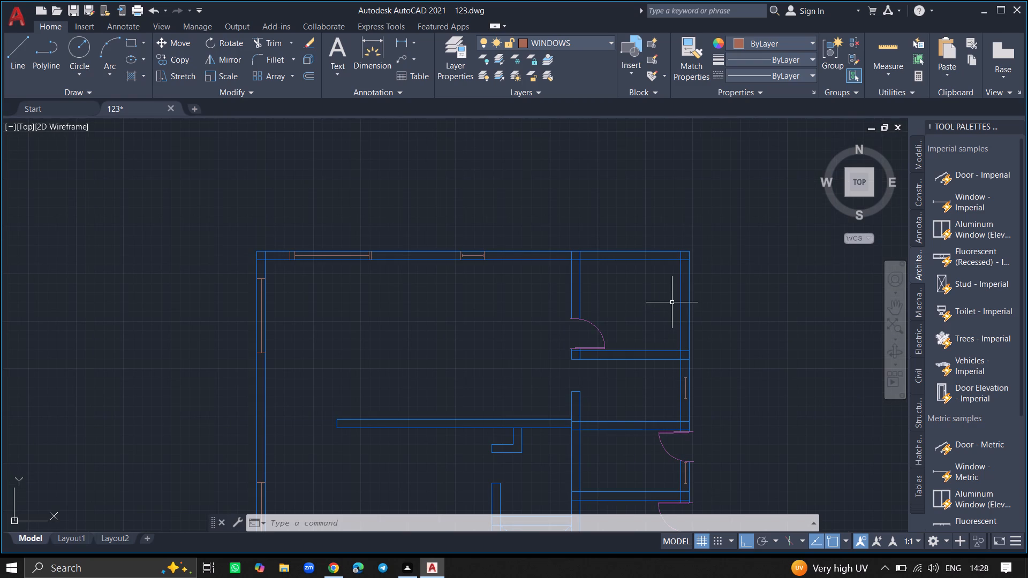
{"action": "scroll", "coordinate": [682, 381], "scroll_direction": "up", "scroll_amount": 6, "text": "ctrl"}
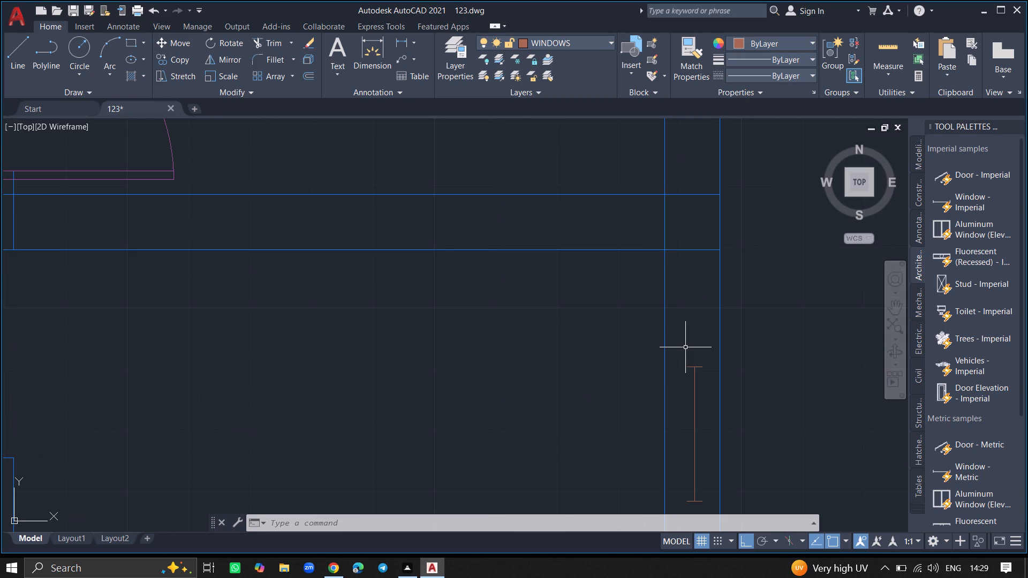
{"action": "key", "text": "l"}
{"action": "key", "text": "Return"}
{"action": "scroll", "coordinate": [685, 347], "scroll_direction": "up", "scroll_amount": 3, "text": "ctrl"}
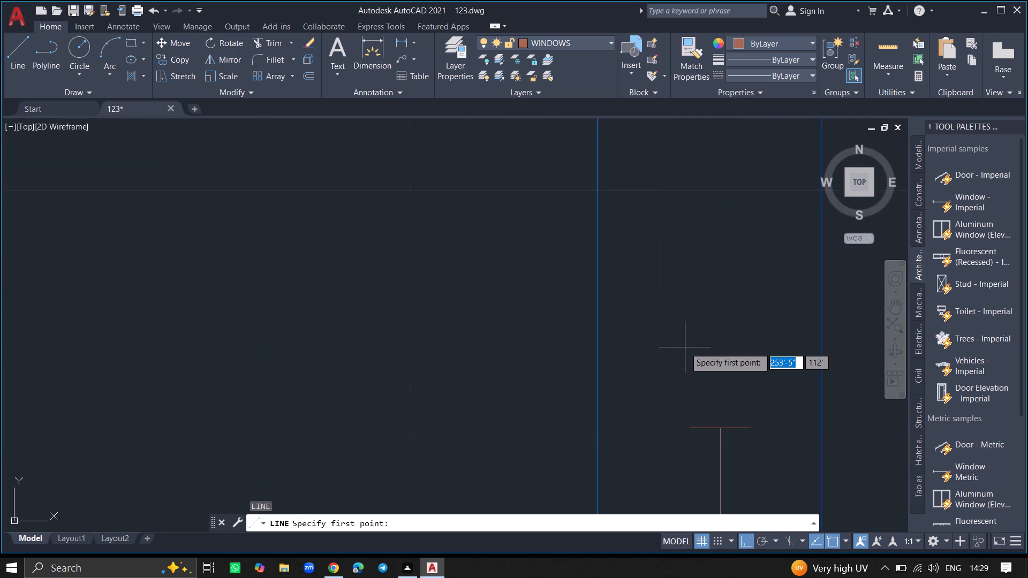
{"action": "left_click", "coordinate": [820, 359]}
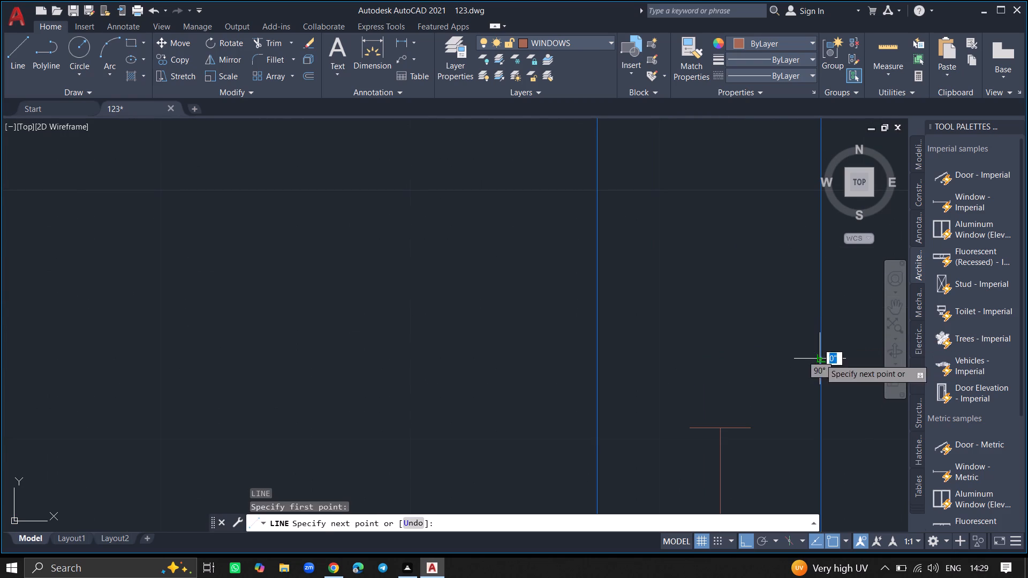
{"action": "left_click", "coordinate": [596, 359]}
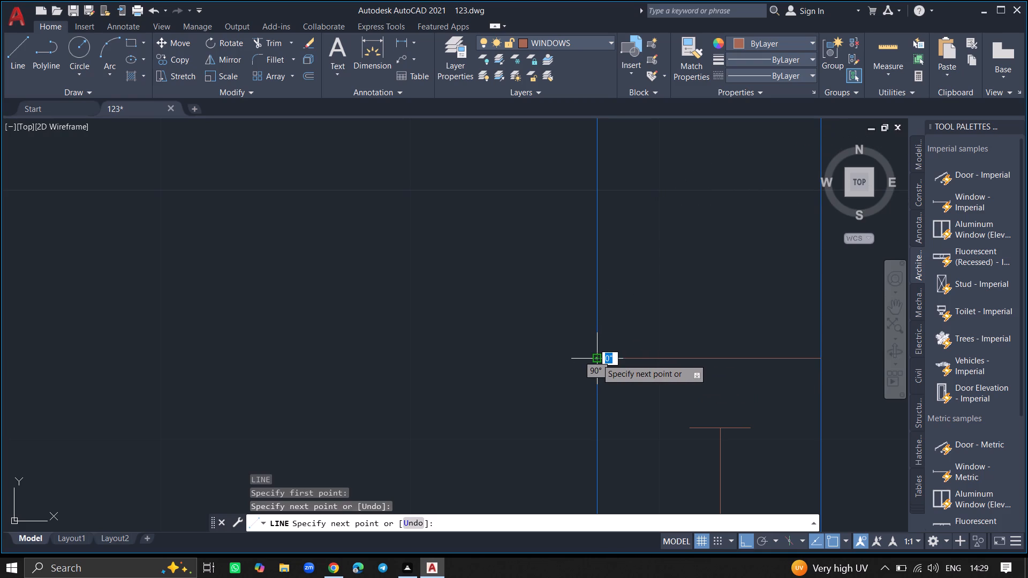
{"action": "key", "text": "Return"}
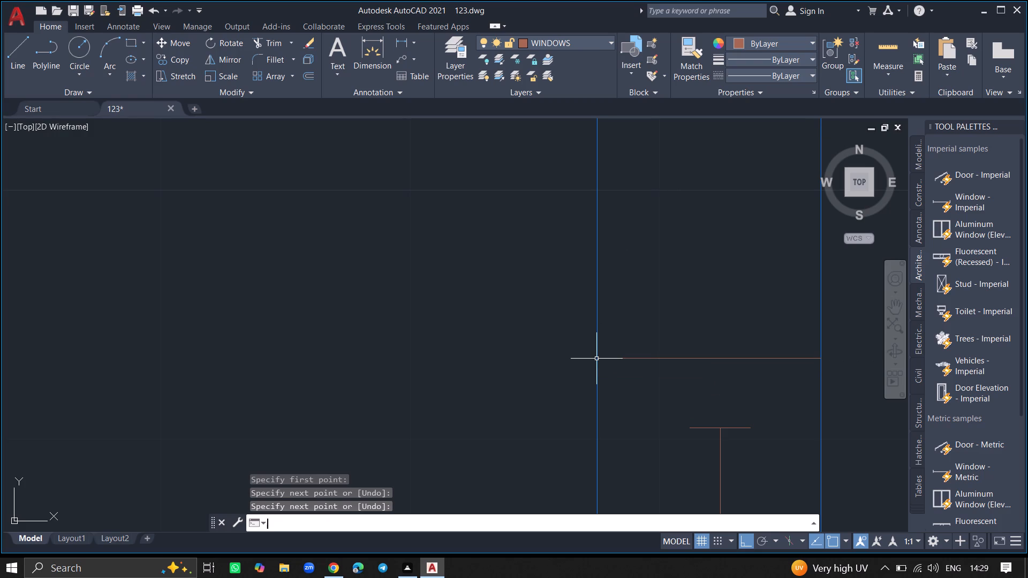
Draw a matching 9" jamb line across the east exterior wall just south of the same window.
{"action": "key", "text": "l"}
{"action": "key", "text": "Return"}
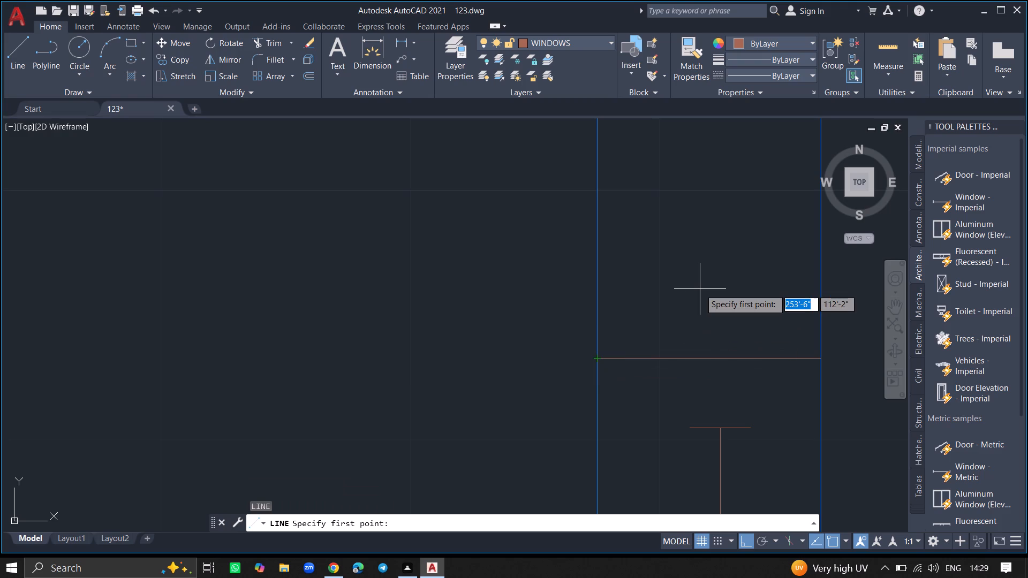
{"action": "scroll", "coordinate": [700, 289], "scroll_direction": "down", "scroll_amount": 3, "text": "ctrl"}
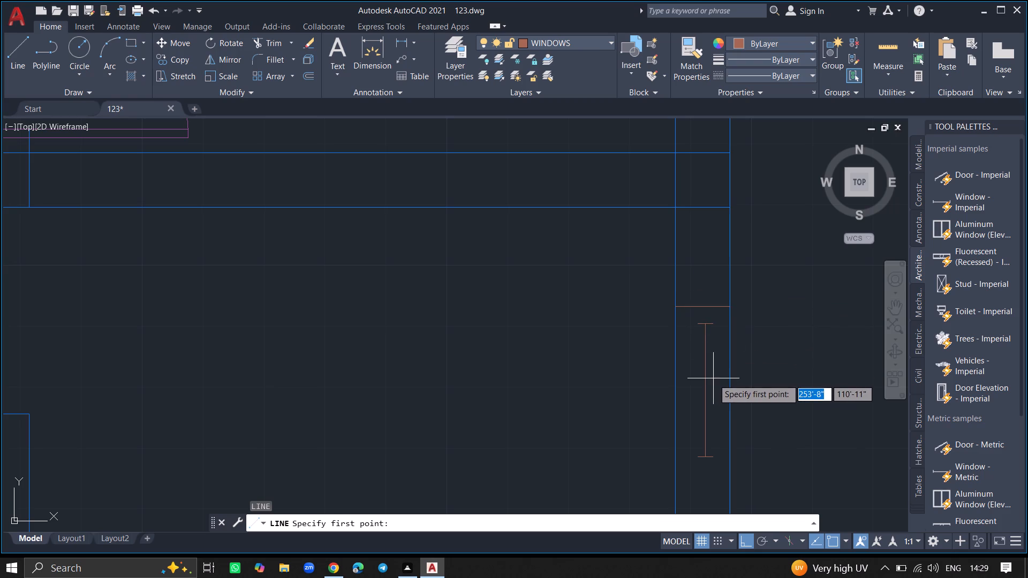
{"action": "left_click", "coordinate": [728, 469]}
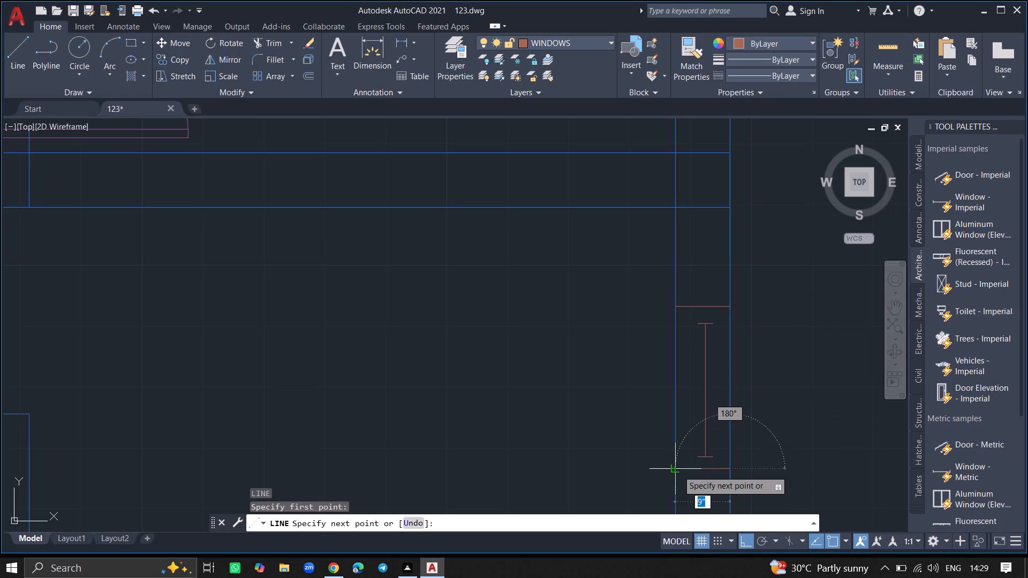
{"action": "left_click", "coordinate": [675, 473]}
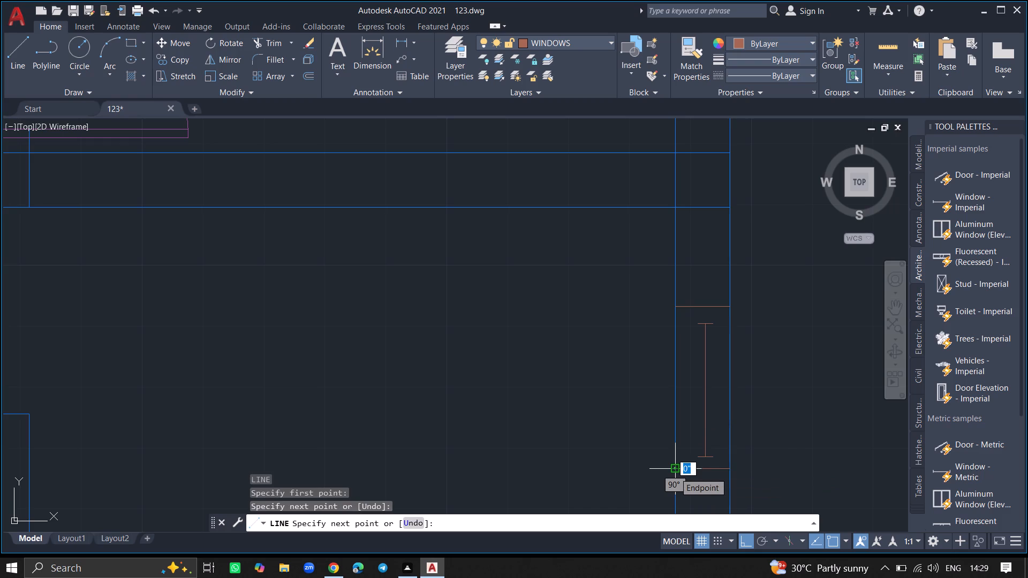
{"action": "key", "text": "Return"}
Draw a 9" jamb line across the east exterior wall, just south of the window beside the staircase.
{"action": "scroll", "coordinate": [675, 473], "scroll_direction": "down", "scroll_amount": 2, "text": "ctrl"}
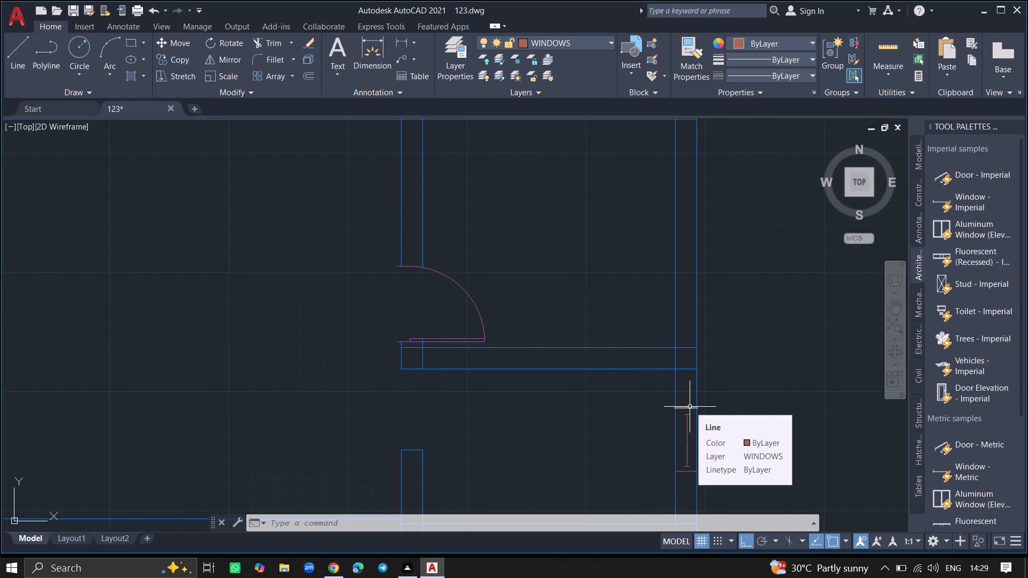
{"action": "scroll", "coordinate": [750, 389], "scroll_direction": "down", "scroll_amount": 1, "text": "ctrl"}
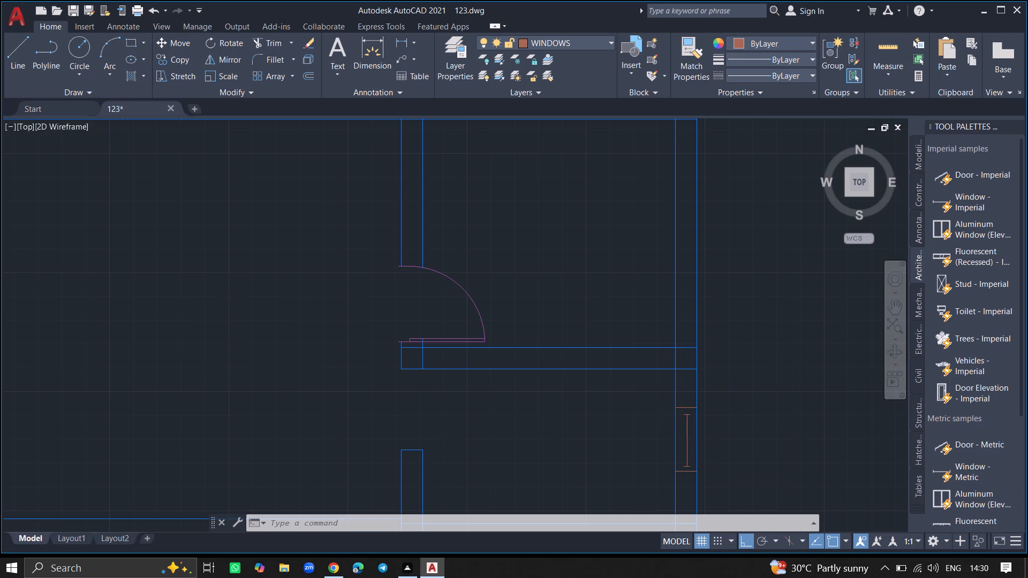
{"action": "scroll", "coordinate": [743, 438], "scroll_direction": "down", "scroll_amount": 2, "text": "ctrl"}
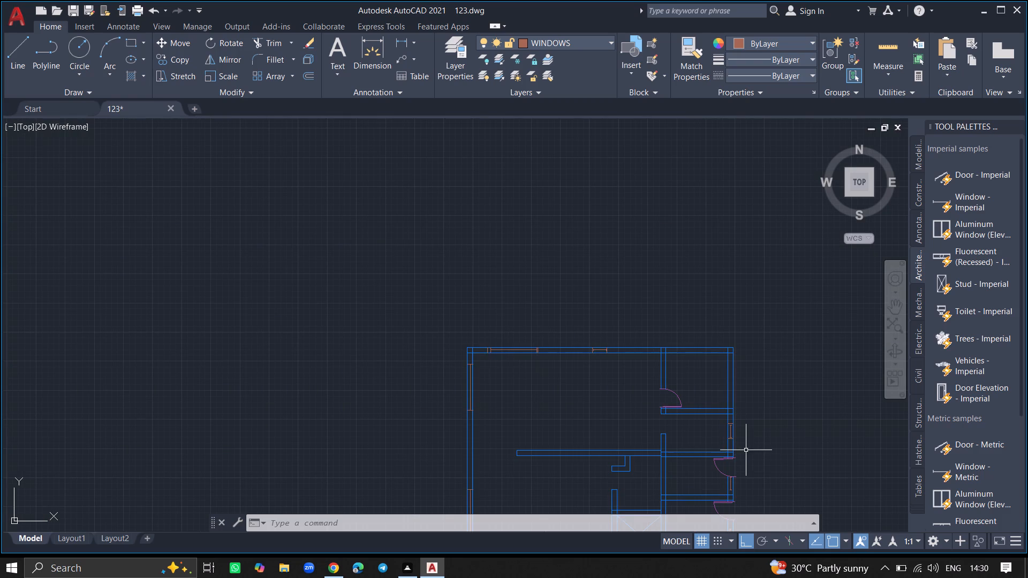
{"action": "scroll", "coordinate": [710, 399], "scroll_direction": "down", "scroll_amount": 3, "text": "ctrl"}
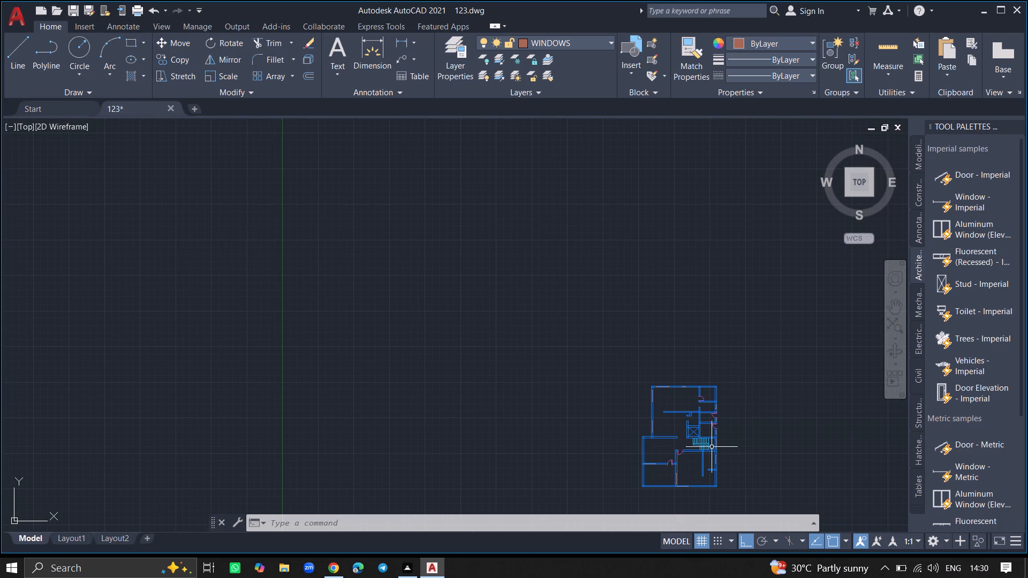
{"action": "scroll", "coordinate": [725, 470], "scroll_direction": "up", "scroll_amount": 2, "text": "ctrl"}
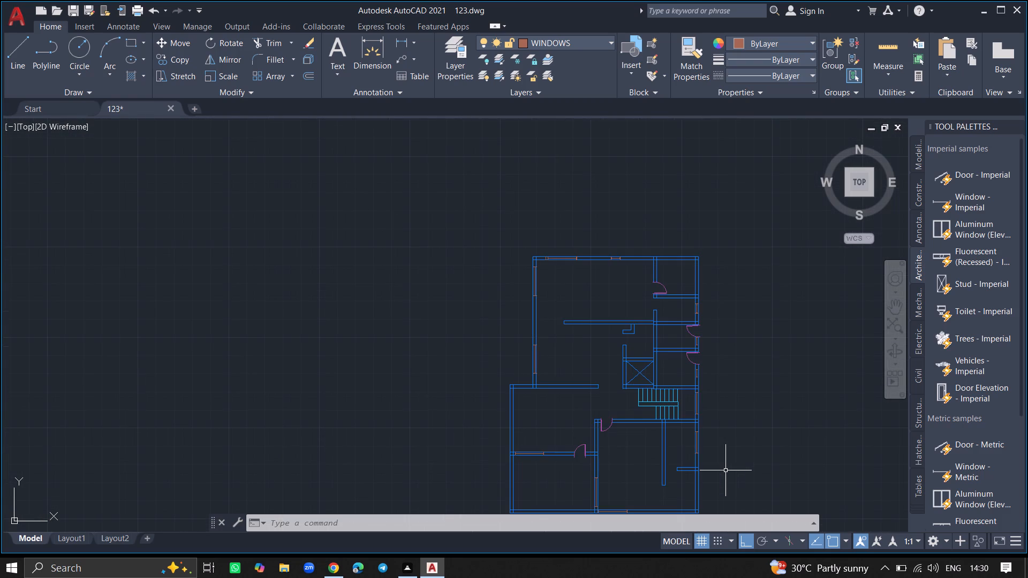
{"action": "scroll", "coordinate": [694, 404], "scroll_direction": "up", "scroll_amount": 4, "text": "ctrl"}
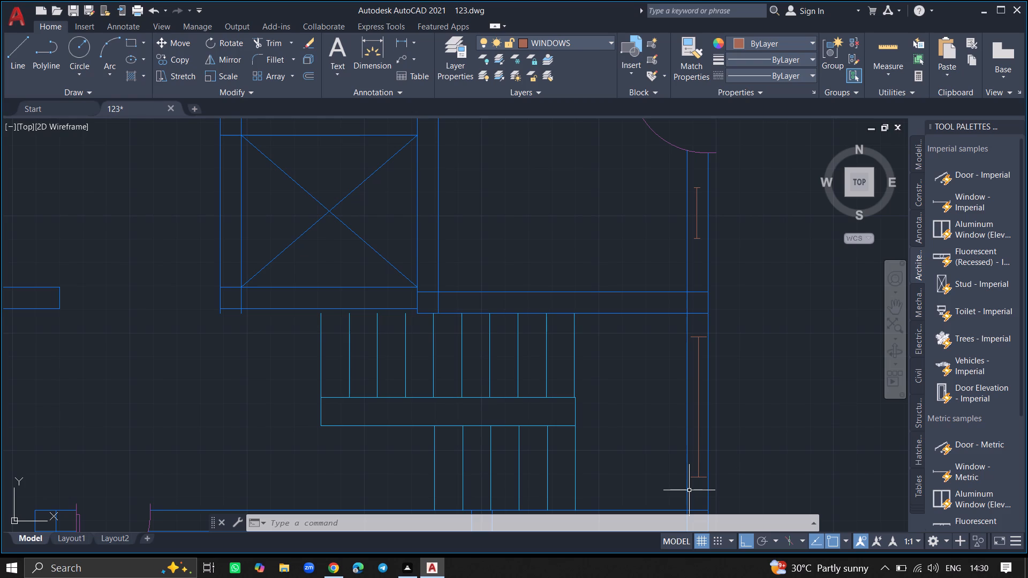
{"action": "key", "text": "l"}
{"action": "key", "text": "Return"}
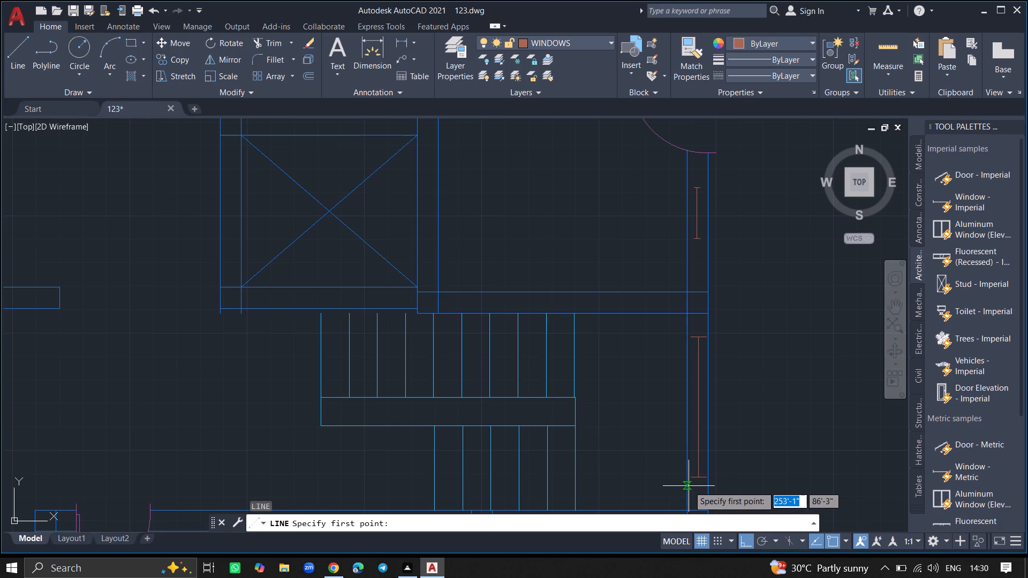
{"action": "scroll", "coordinate": [689, 486], "scroll_direction": "up", "scroll_amount": 3, "text": "ctrl"}
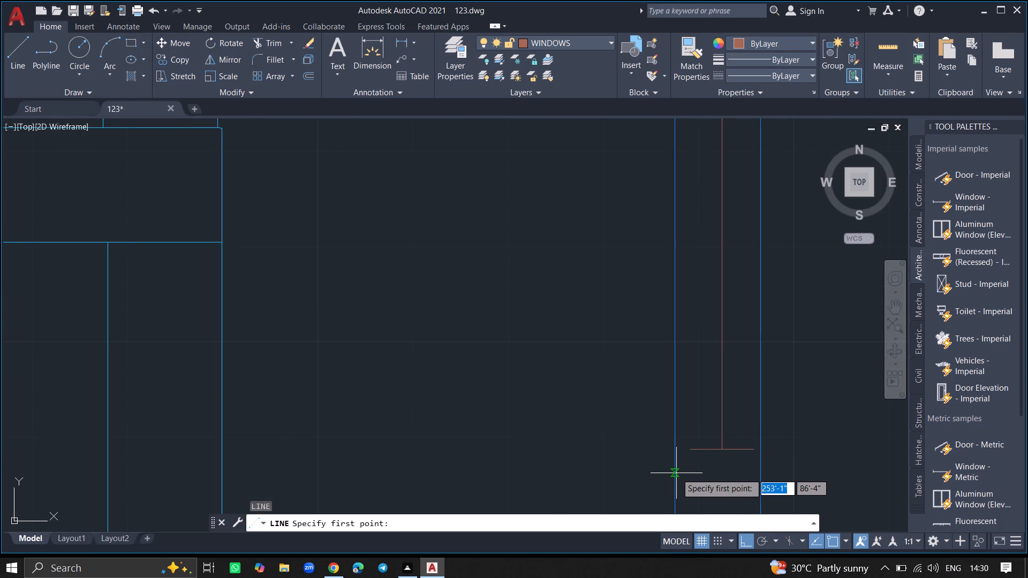
{"action": "left_click", "coordinate": [676, 471]}
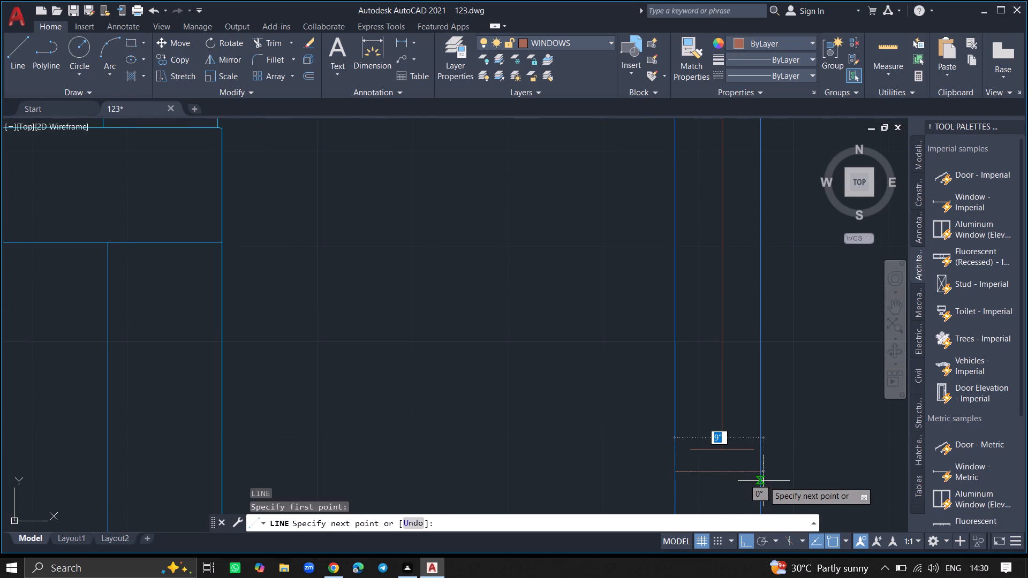
{"action": "left_click", "coordinate": [761, 475]}
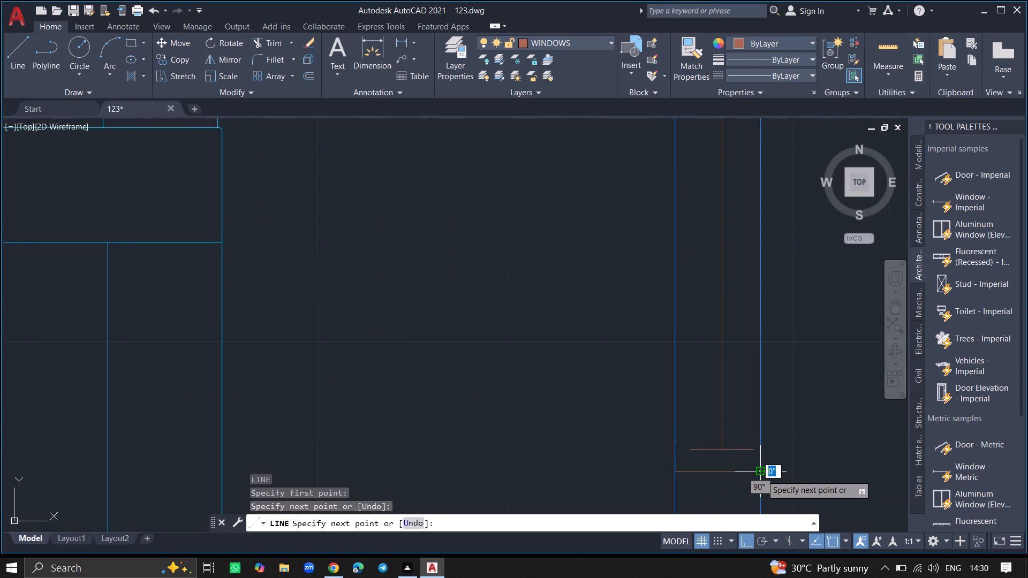
{"action": "key", "text": "Return"}
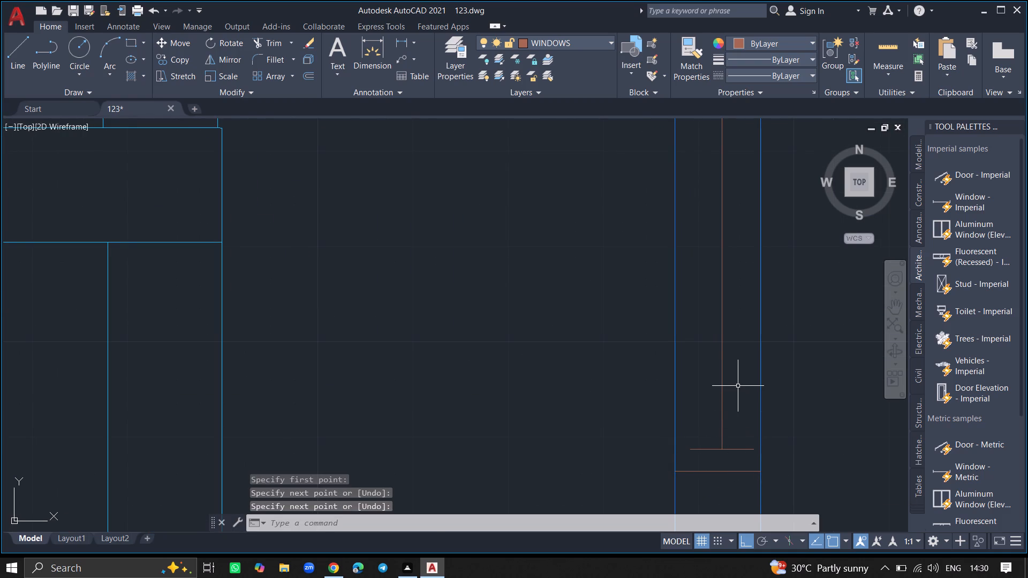
Draw a matching jamb line straight across the east exterior wall, just north of the staircase window.
{"action": "scroll", "coordinate": [738, 386], "scroll_direction": "down", "scroll_amount": 2, "text": "ctrl"}
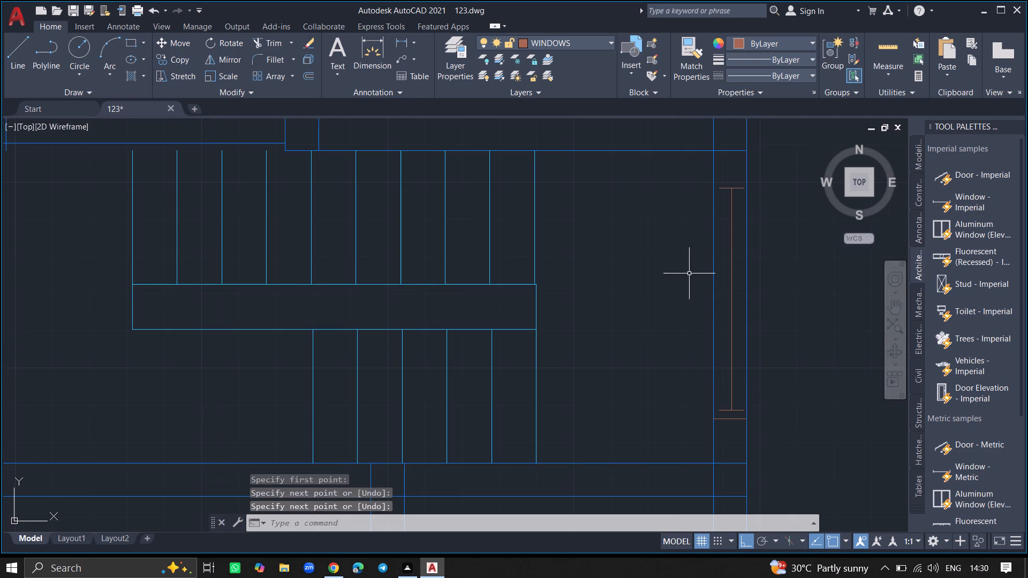
{"action": "key", "text": "l"}
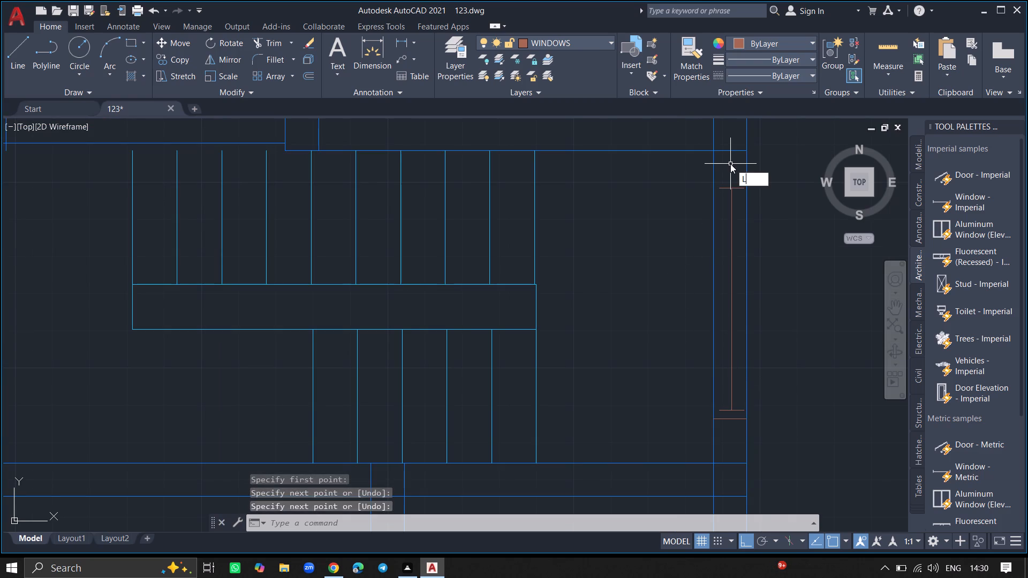
{"action": "key", "text": "Return"}
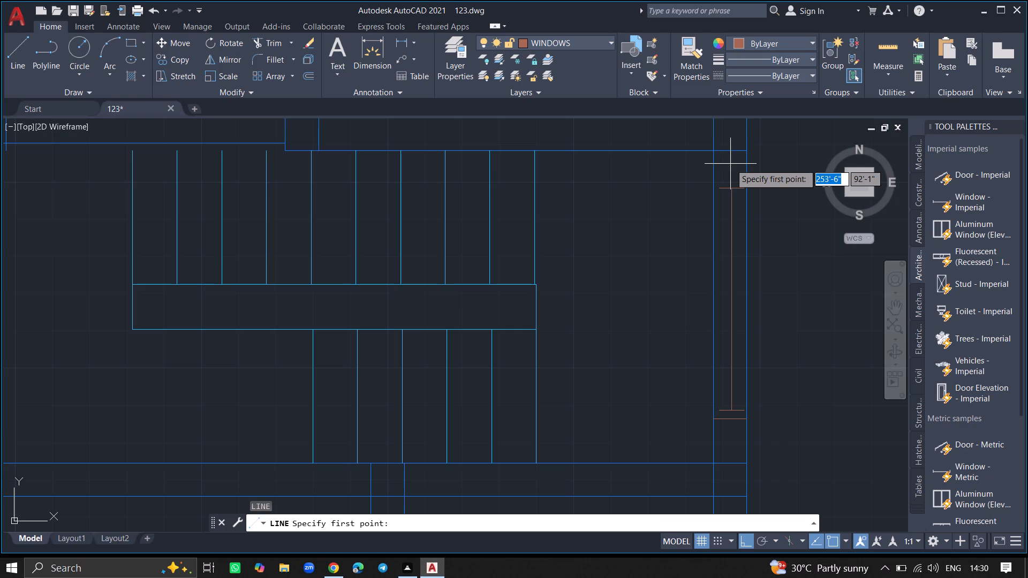
{"action": "left_click", "coordinate": [745, 177]}
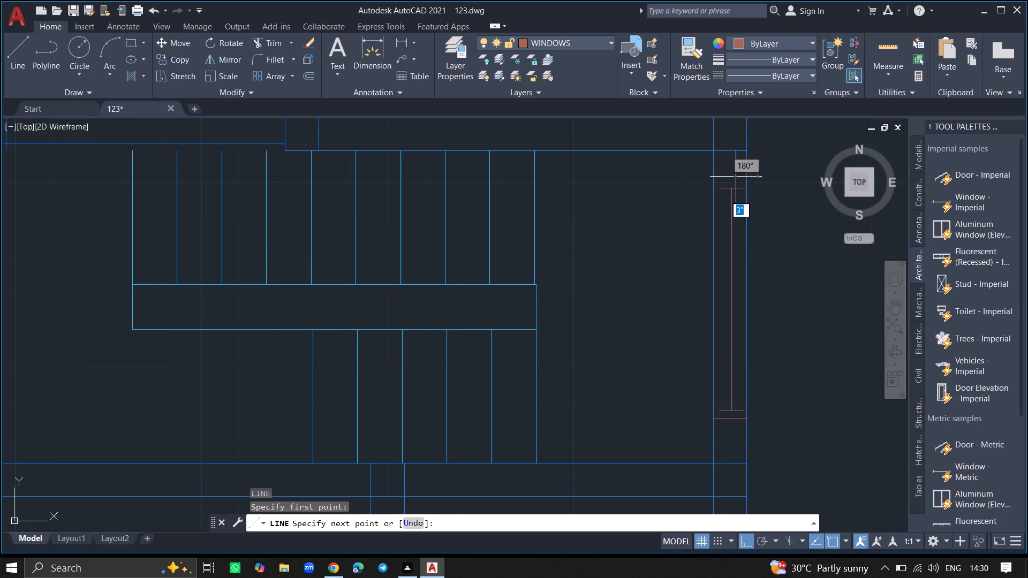
{"action": "left_click", "coordinate": [712, 179]}
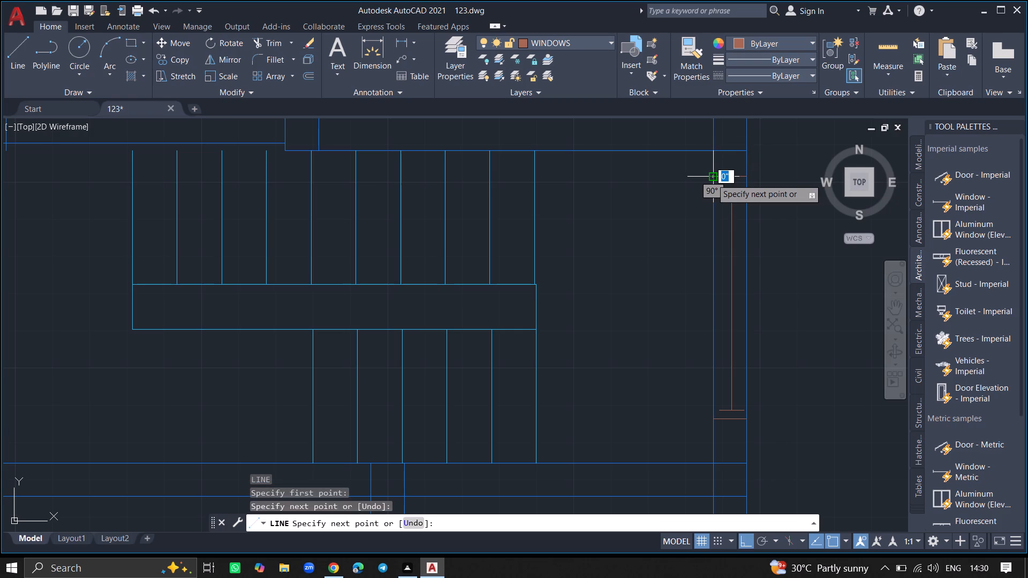
{"action": "key", "text": "Return"}
Draw a 9" jamb line across the east exterior wall, just south of the window above the short stub wall.
{"action": "scroll", "coordinate": [712, 179], "scroll_direction": "down", "scroll_amount": 3, "text": "ctrl"}
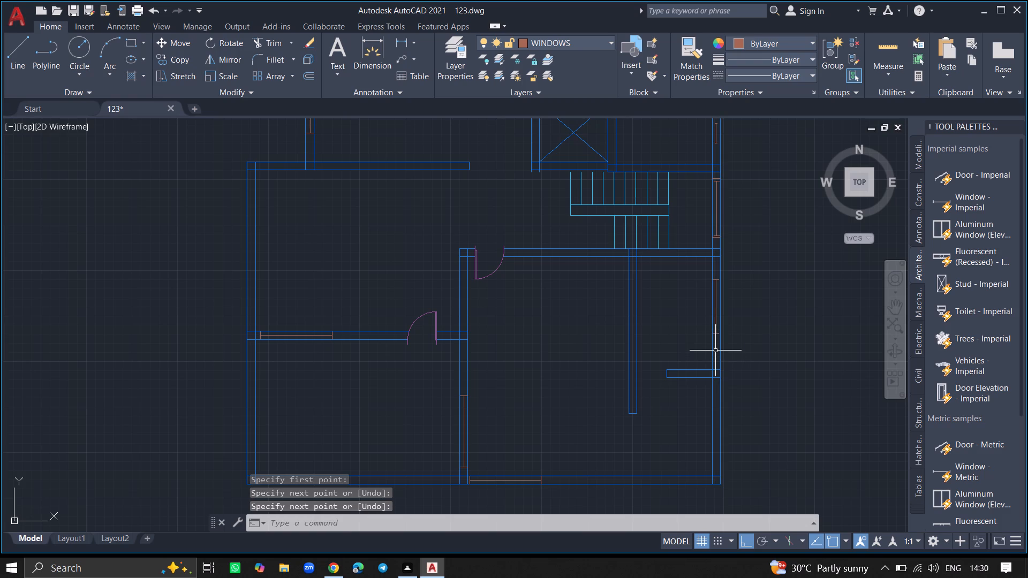
{"action": "scroll", "coordinate": [715, 351], "scroll_direction": "up", "scroll_amount": 2, "text": "ctrl"}
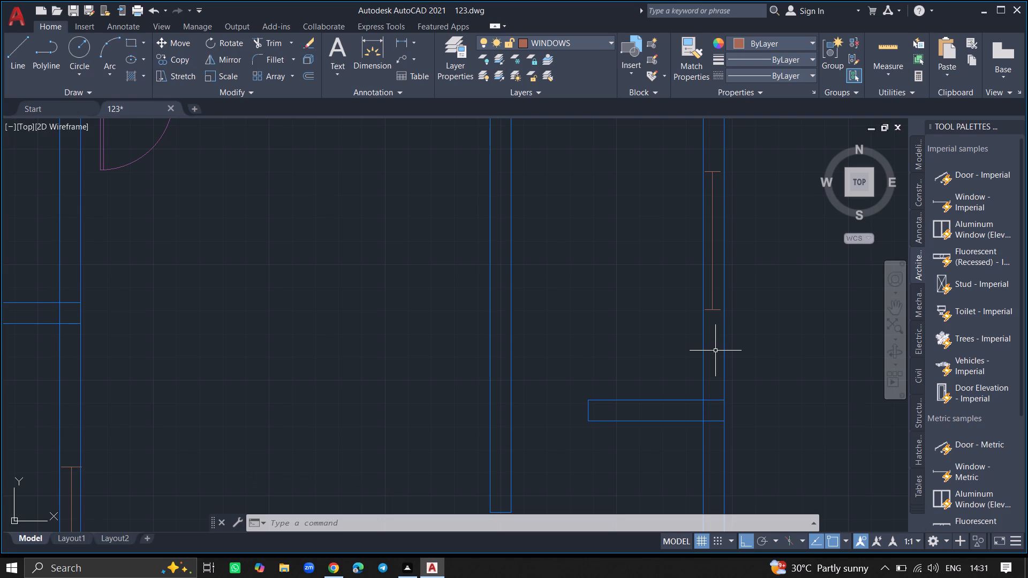
{"action": "key", "text": "l"}
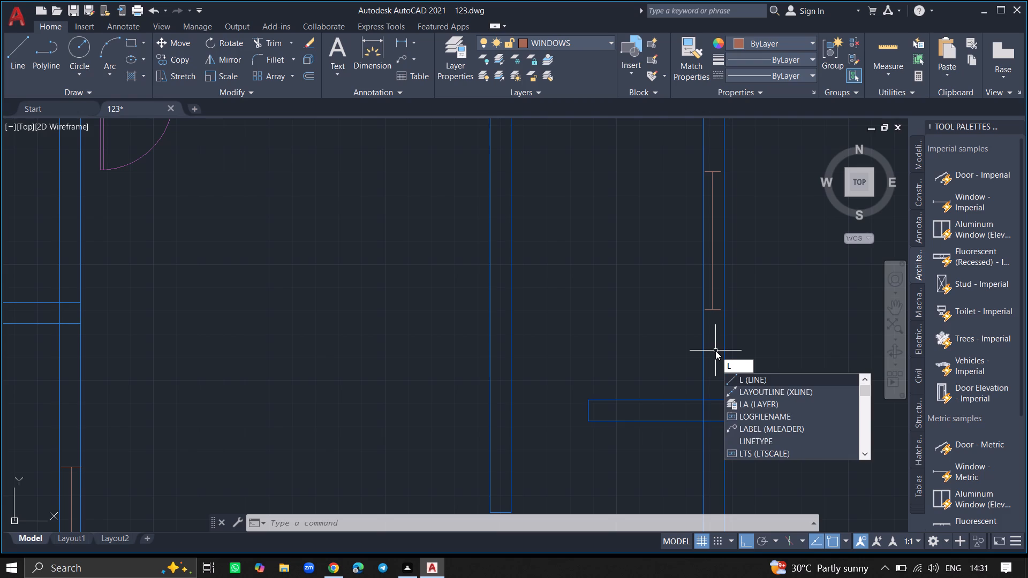
{"action": "key", "text": "Return"}
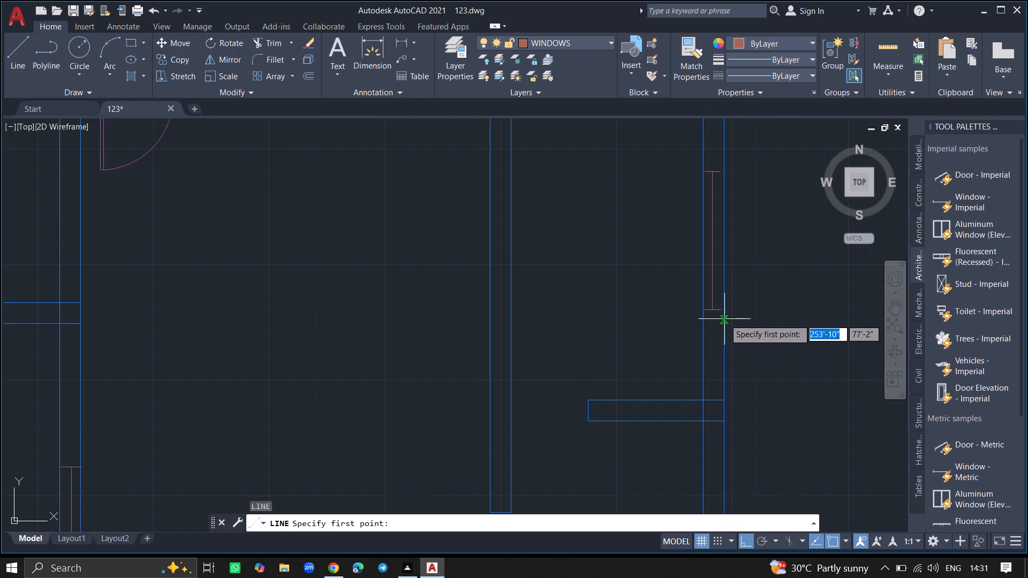
{"action": "scroll", "coordinate": [729, 322], "scroll_direction": "up", "scroll_amount": 3, "text": "ctrl"}
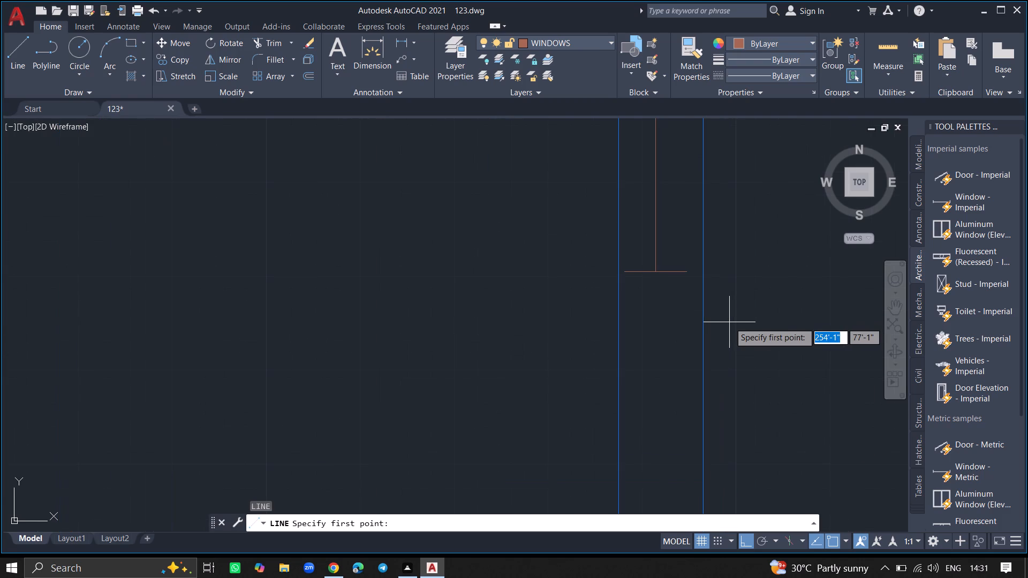
{"action": "left_click", "coordinate": [705, 294]}
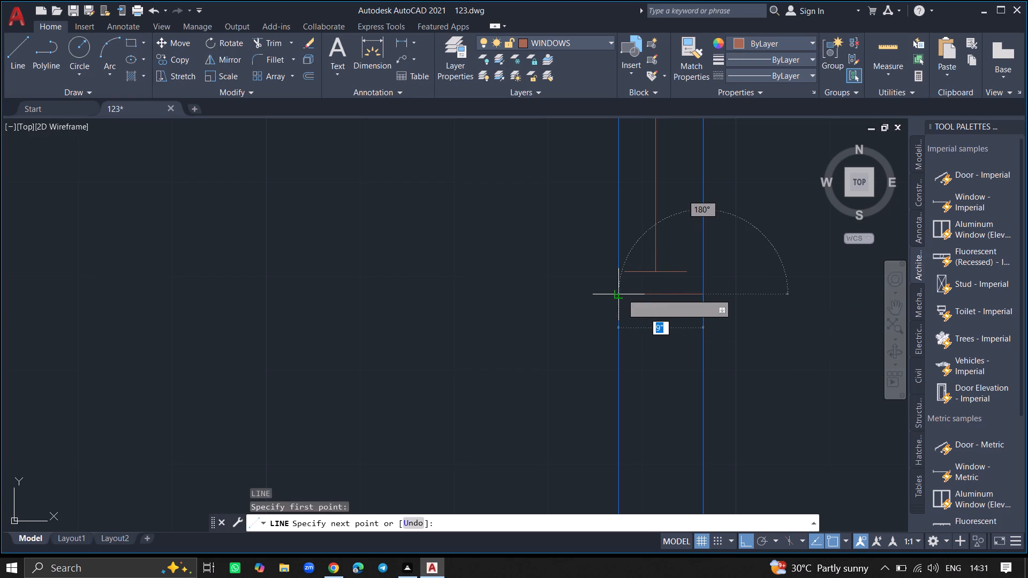
{"action": "left_click", "coordinate": [620, 293]}
{"action": "key", "text": "Return"}
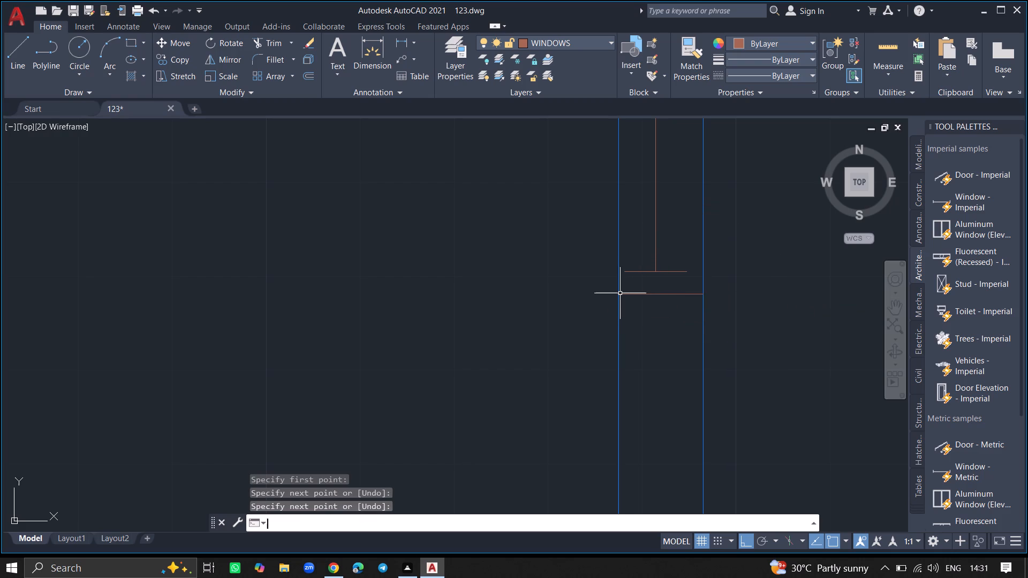
Draw a matching jamb line across the east exterior wall, just north of the window above the stub wall.
{"action": "scroll", "coordinate": [620, 293], "scroll_direction": "down", "scroll_amount": 3, "text": "ctrl"}
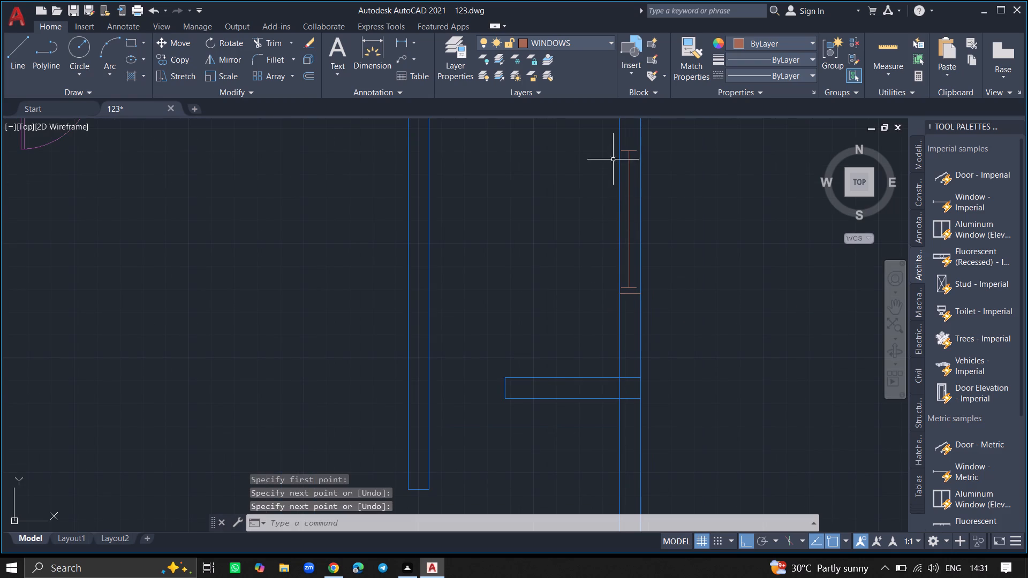
{"action": "key", "text": "l"}
{"action": "key", "text": "Return"}
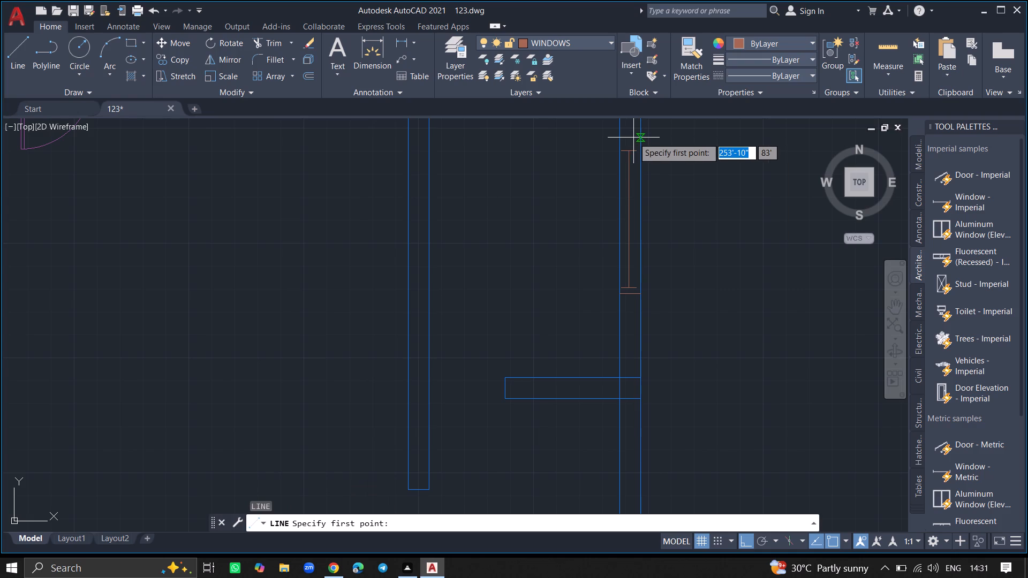
{"action": "left_click", "coordinate": [639, 142]}
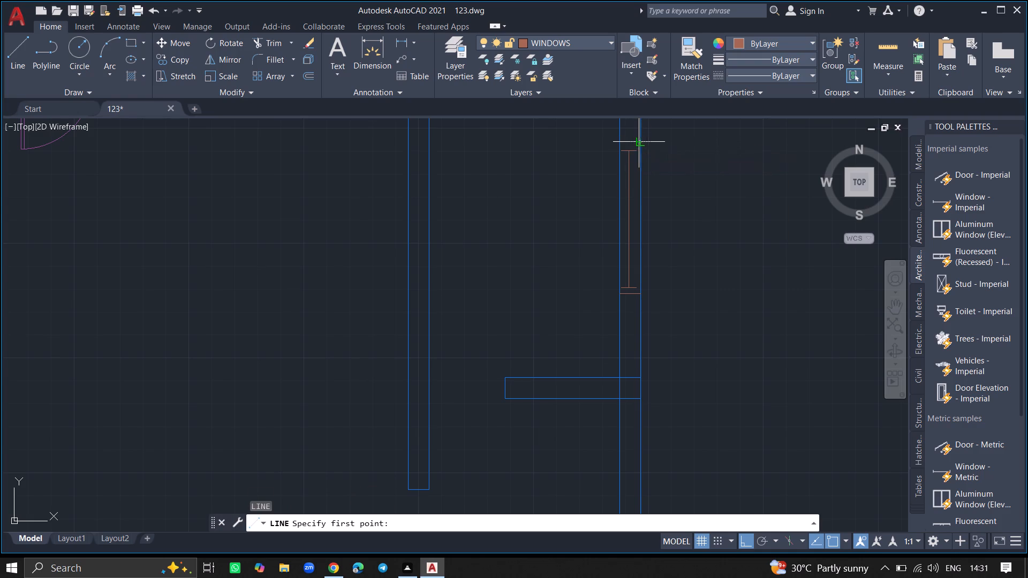
{"action": "left_click", "coordinate": [622, 141]}
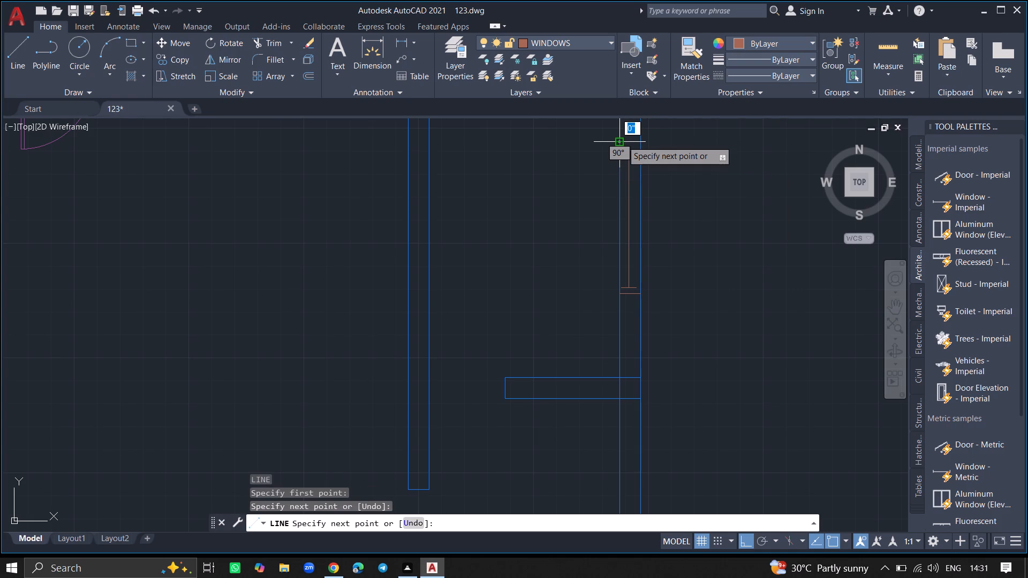
{"action": "key", "text": "Return"}
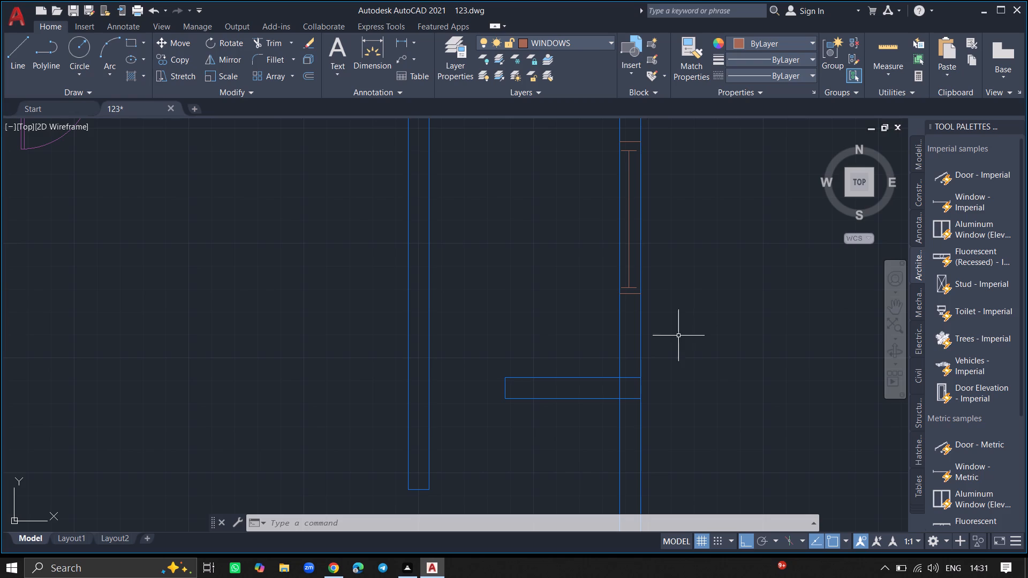
Draw a 9" jamb line across the south exterior wall, just east of the window in that wall.
{"action": "scroll", "coordinate": [660, 354], "scroll_direction": "down", "scroll_amount": 4, "text": "ctrl"}
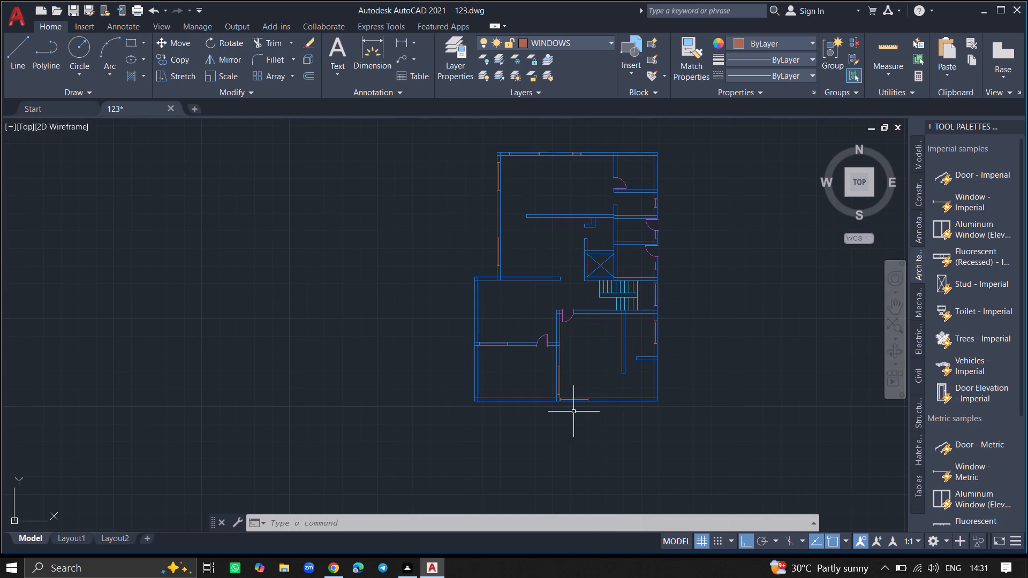
{"action": "scroll", "coordinate": [571, 410], "scroll_direction": "up", "scroll_amount": 4, "text": "ctrl"}
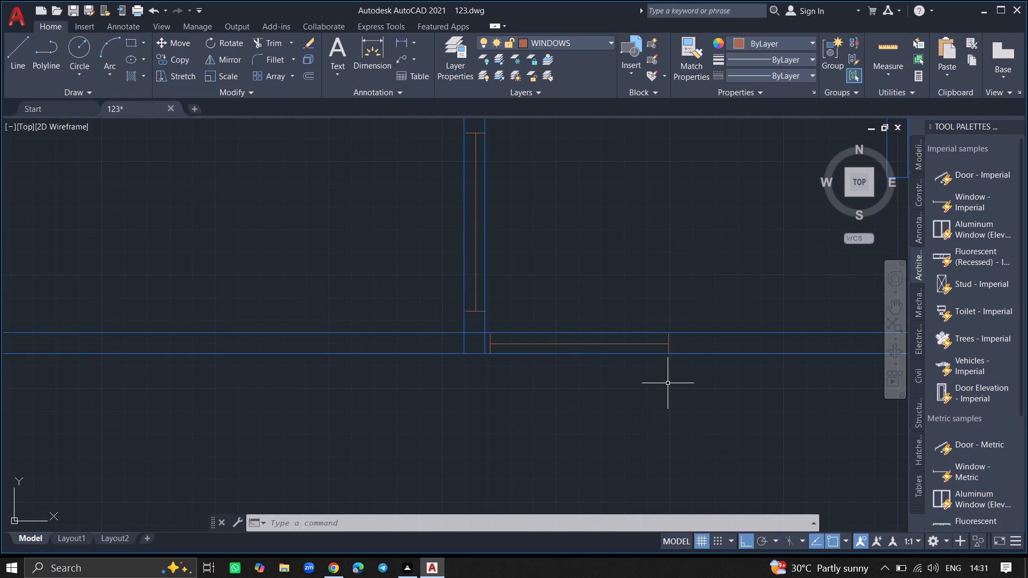
{"action": "key", "text": "l"}
{"action": "key", "text": "Return"}
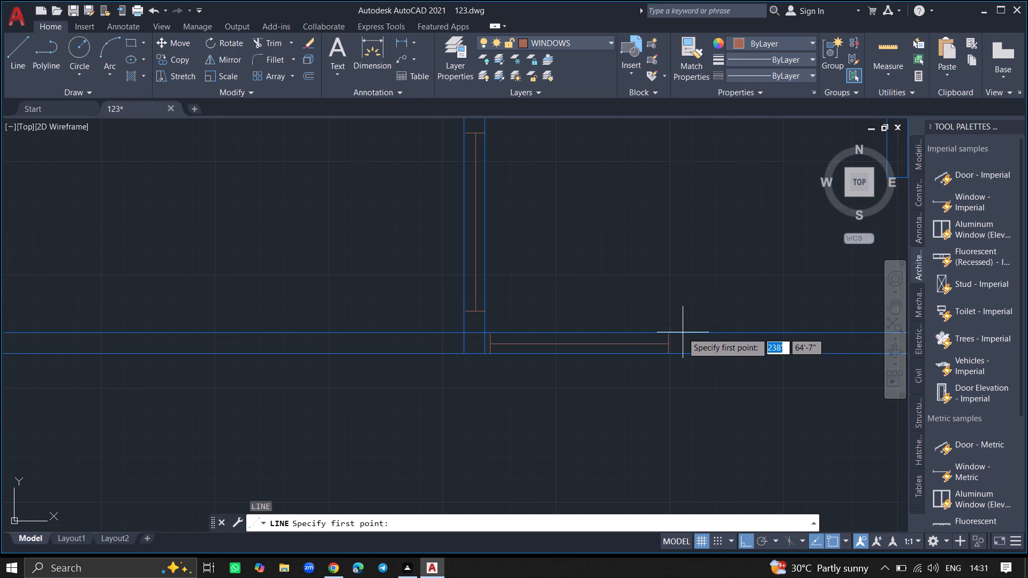
{"action": "left_click", "coordinate": [675, 334]}
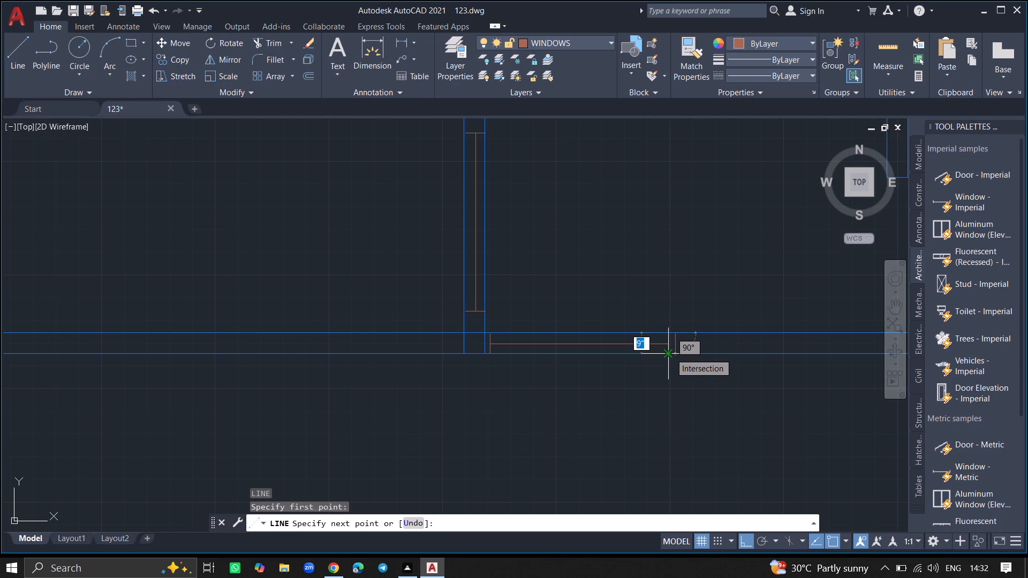
{"action": "scroll", "coordinate": [670, 353], "scroll_direction": "up", "scroll_amount": 2, "text": "ctrl"}
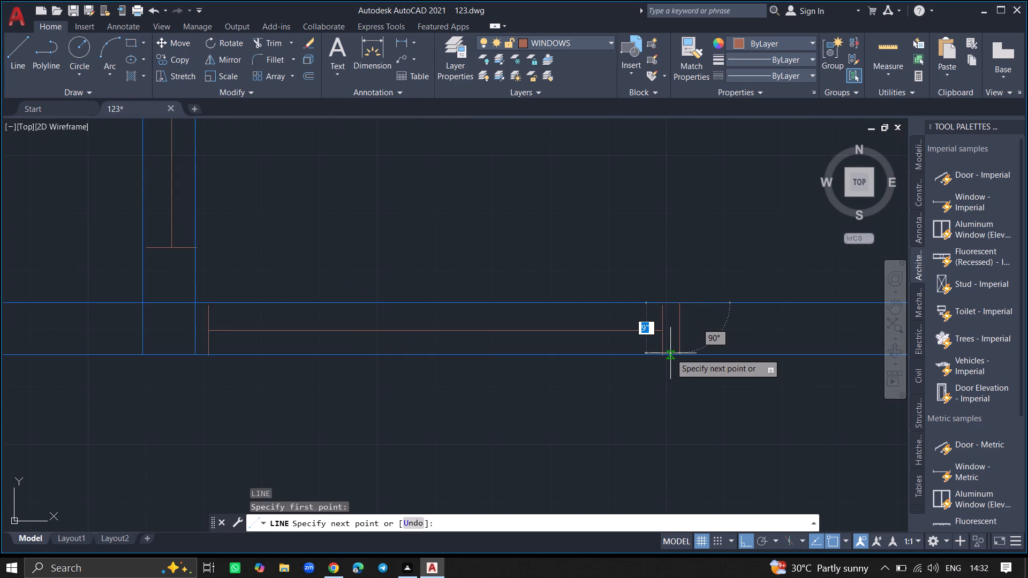
{"action": "scroll", "coordinate": [670, 353], "scroll_direction": "up", "scroll_amount": 3, "text": "ctrl"}
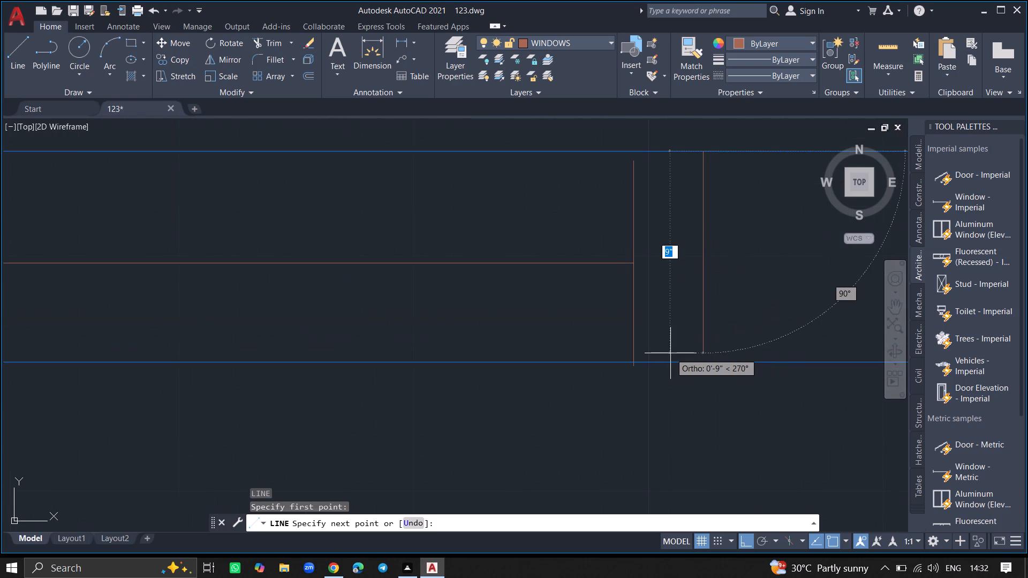
{"action": "left_click", "coordinate": [701, 364]}
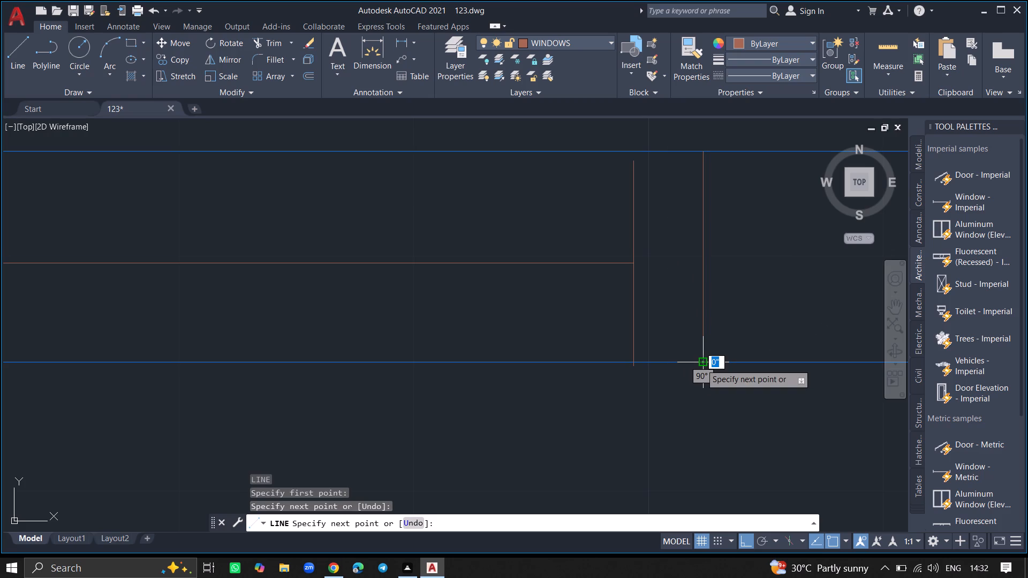
{"action": "key", "text": "Return"}
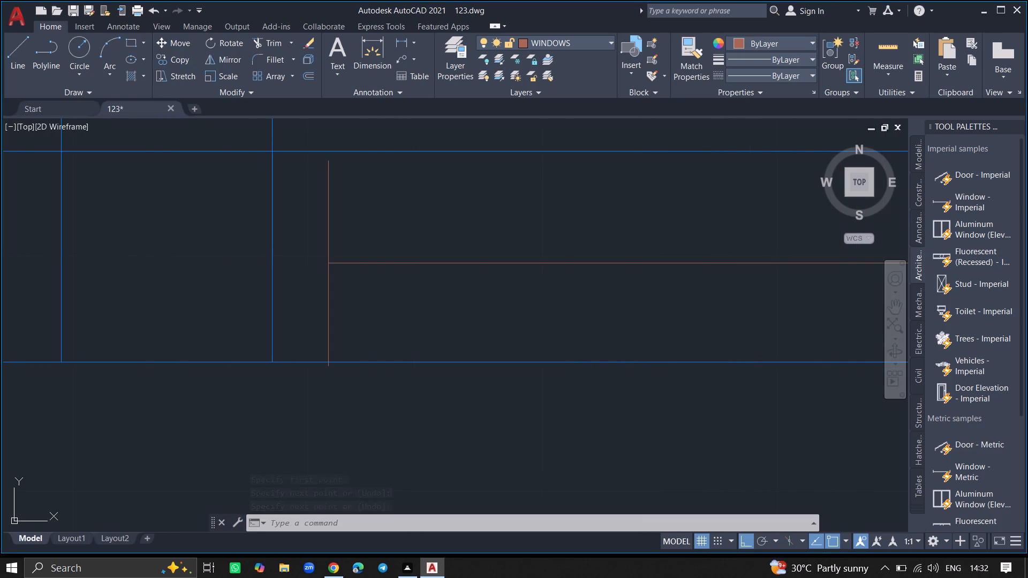
Draw a matching 9" jamb line across the south exterior wall, just west of the same window.
{"action": "scroll", "coordinate": [570, 356], "scroll_direction": "down", "scroll_amount": 2, "text": "ctrl"}
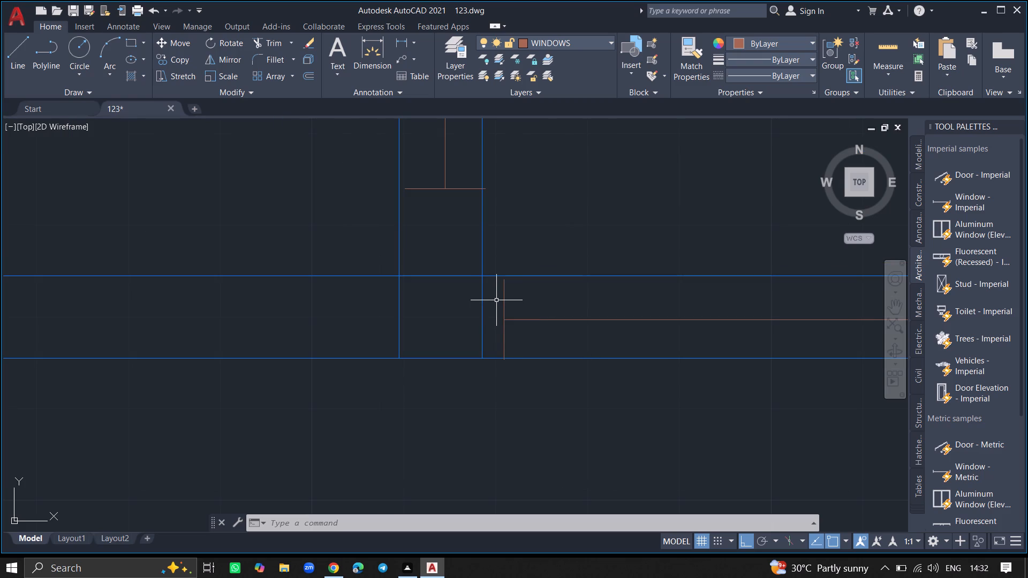
{"action": "scroll", "coordinate": [496, 297], "scroll_direction": "up", "scroll_amount": 3, "text": "ctrl"}
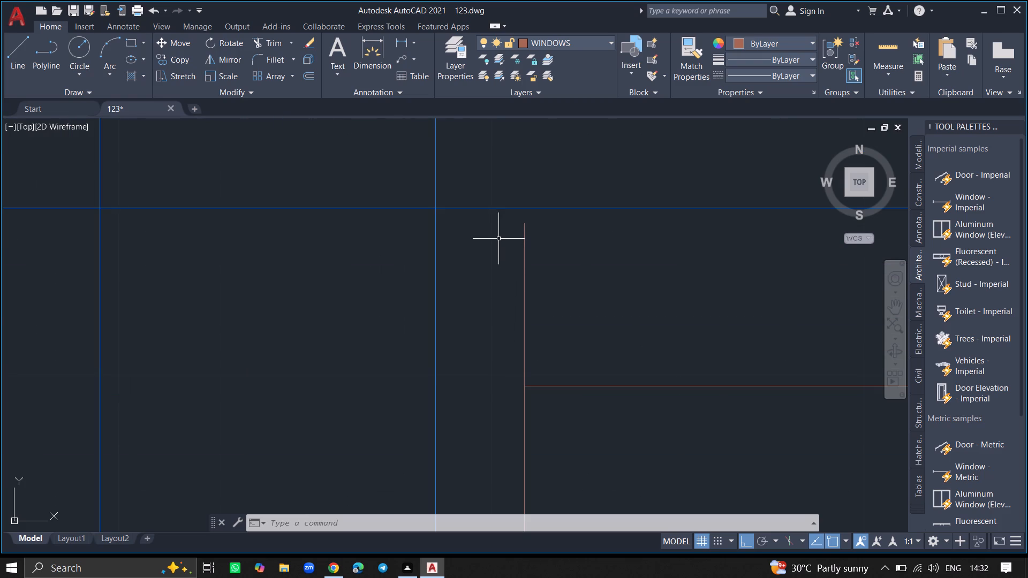
{"action": "key", "text": "l"}
{"action": "key", "text": "Return"}
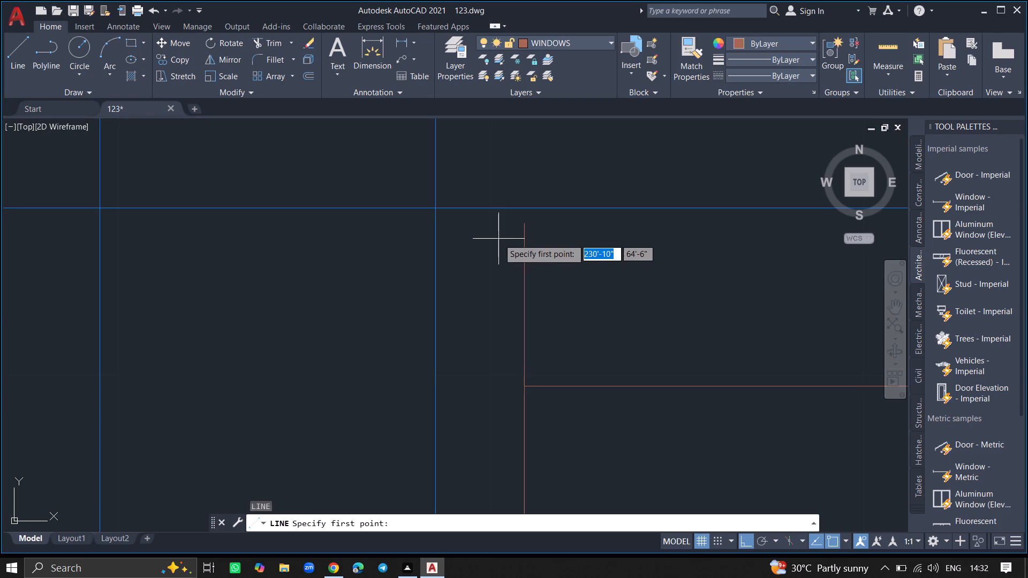
{"action": "left_click", "coordinate": [497, 209]}
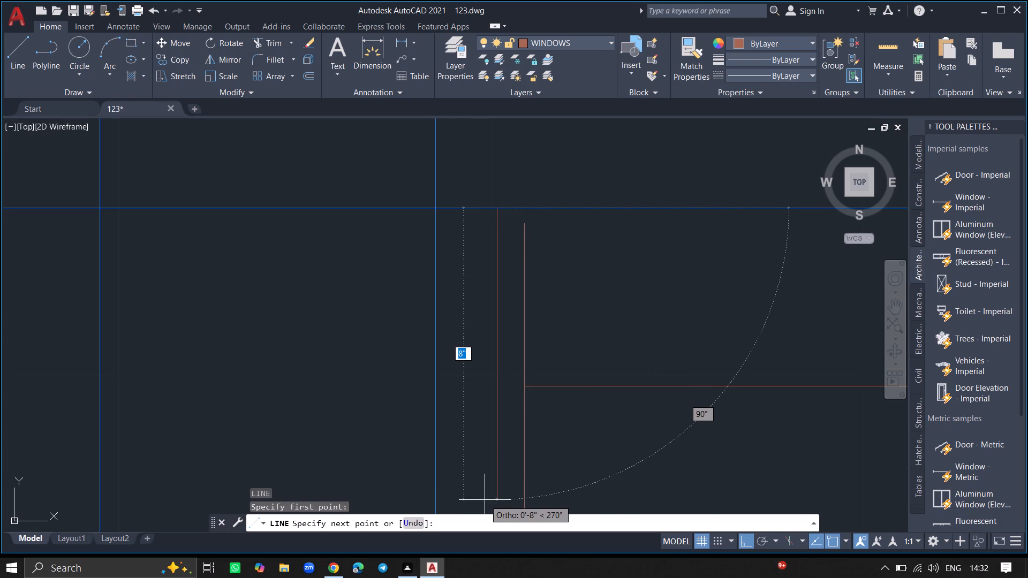
{"action": "scroll", "coordinate": [485, 500], "scroll_direction": "down", "scroll_amount": 3, "text": "ctrl"}
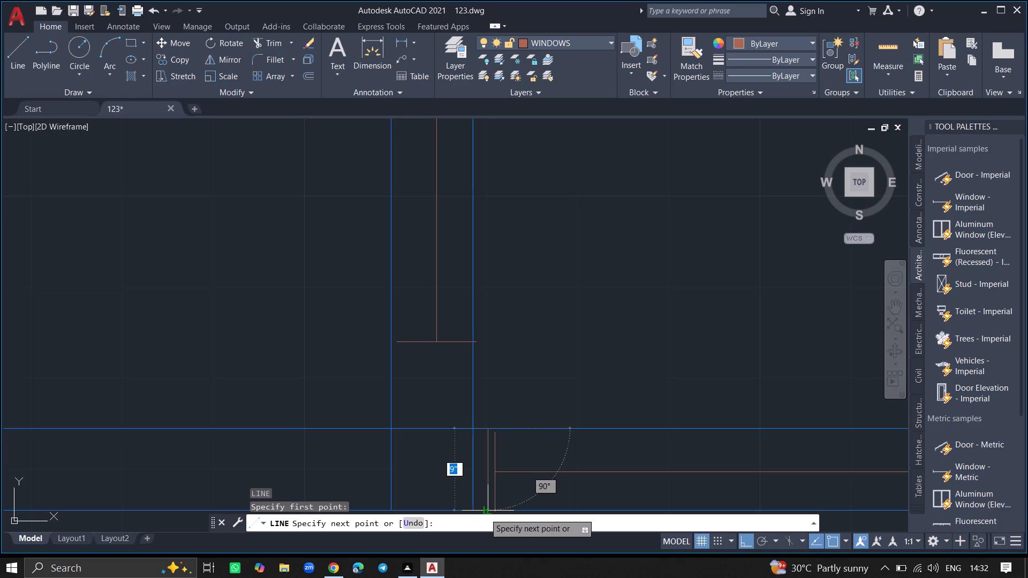
{"action": "left_click", "coordinate": [485, 513]}
{"action": "key", "text": "Return"}
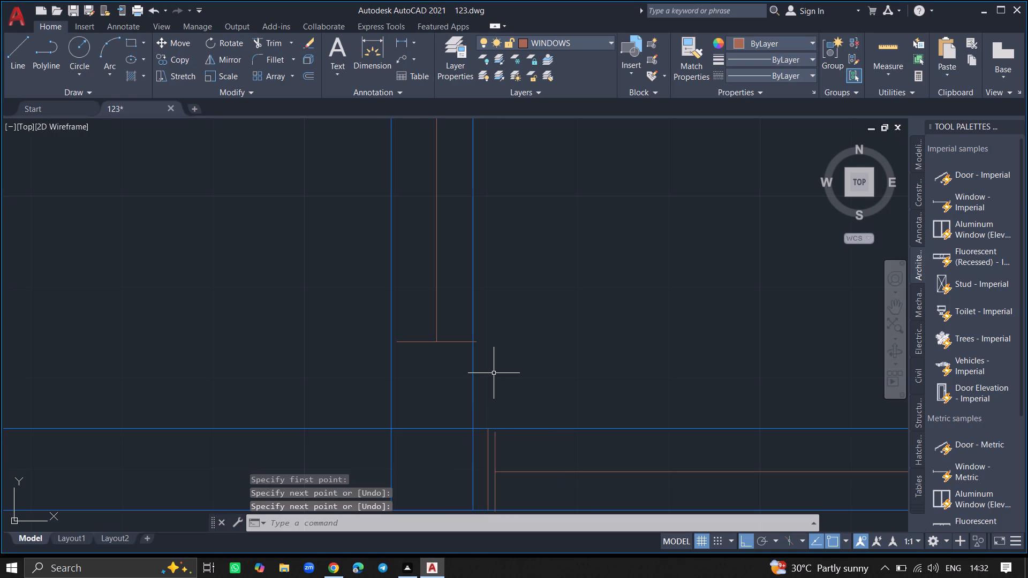
Draw a jamb line across the vertical interior wall, just south of the window above the south exterior wall.
{"action": "scroll", "coordinate": [494, 373], "scroll_direction": "down", "scroll_amount": 5, "text": "ctrl"}
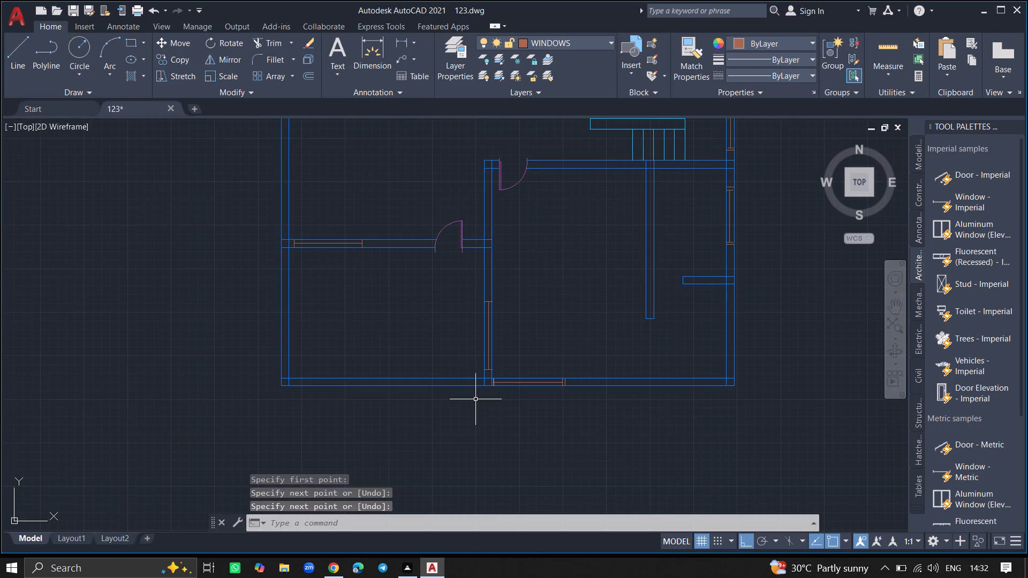
{"action": "scroll", "coordinate": [476, 399], "scroll_direction": "up", "scroll_amount": 3, "text": "ctrl"}
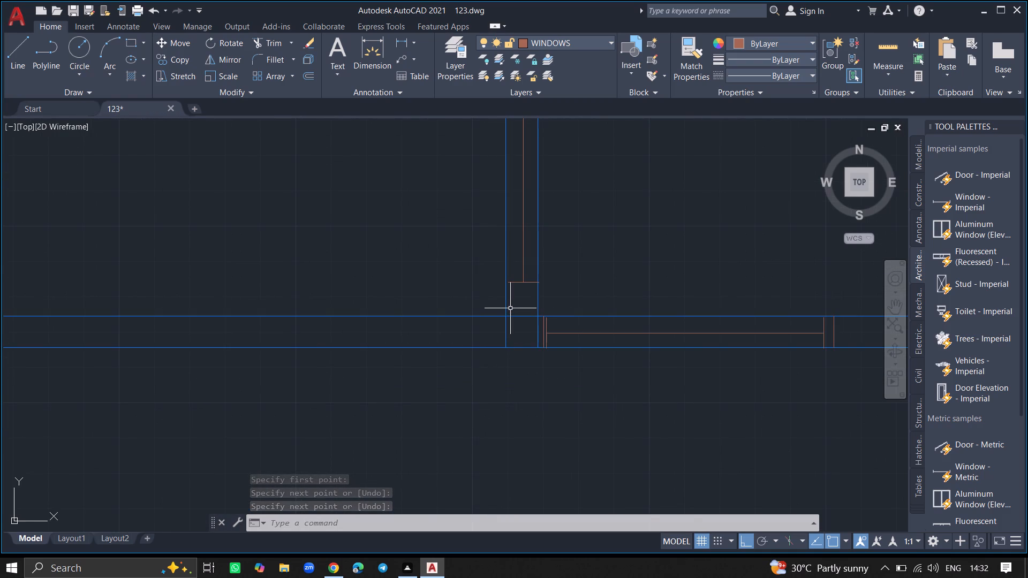
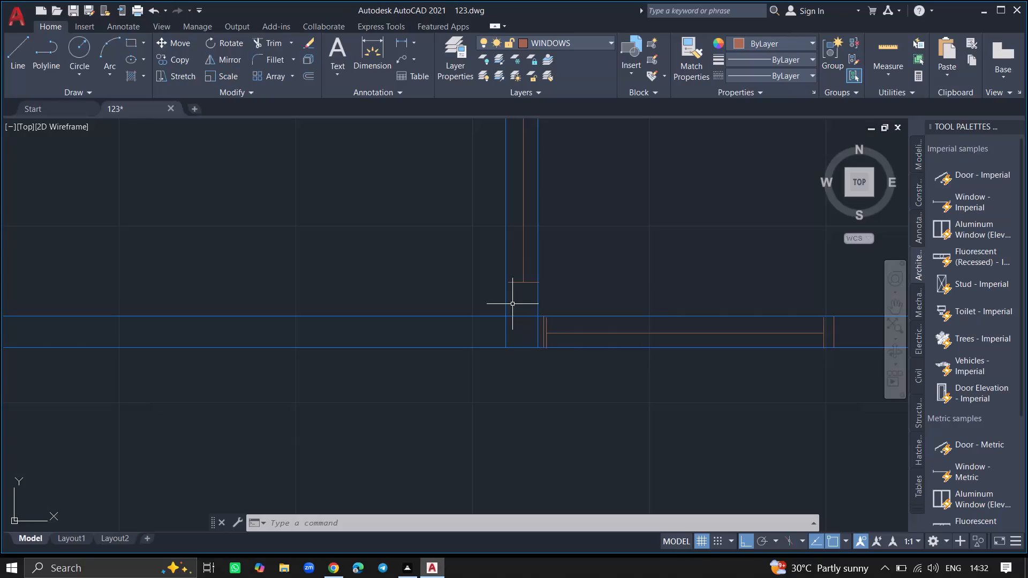
Draw a jamb line across the vertical interior wall, just south of the window above the south exterior wall.
{"action": "key", "text": "l"}
{"action": "key", "text": "Return"}
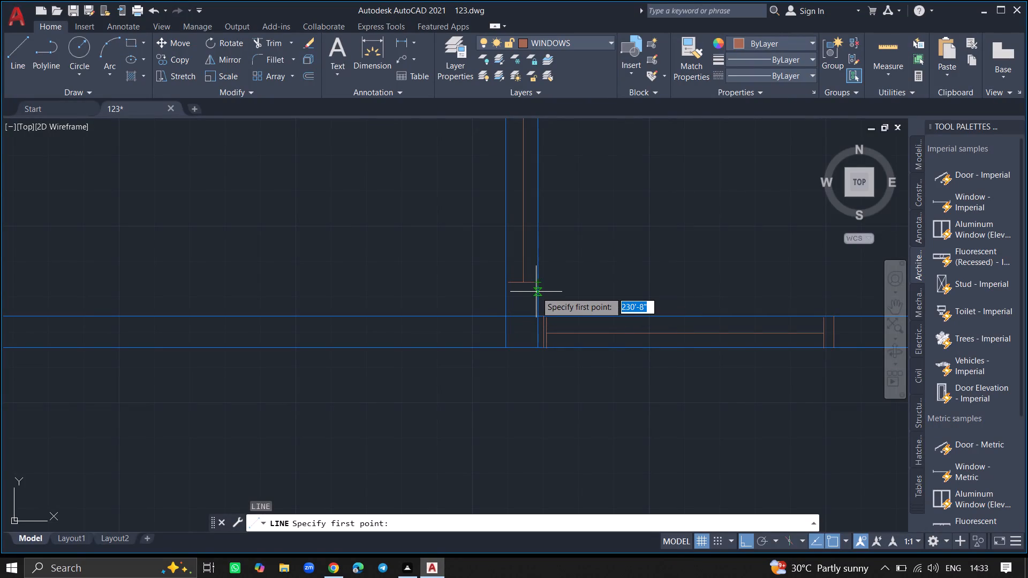
{"action": "scroll", "coordinate": [536, 292], "scroll_direction": "up", "scroll_amount": 5, "text": "ctrl"}
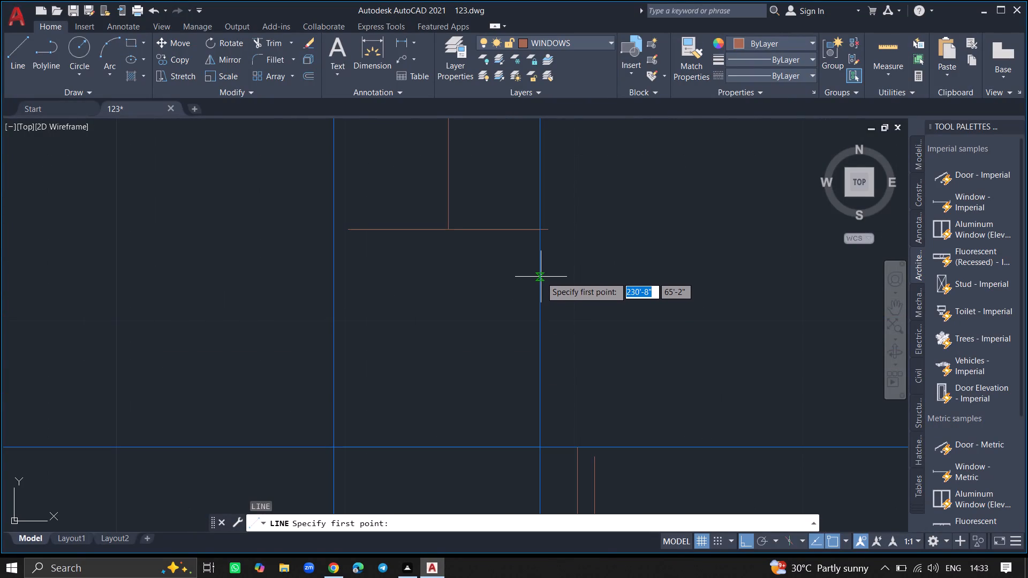
{"action": "left_click", "coordinate": [541, 277]}
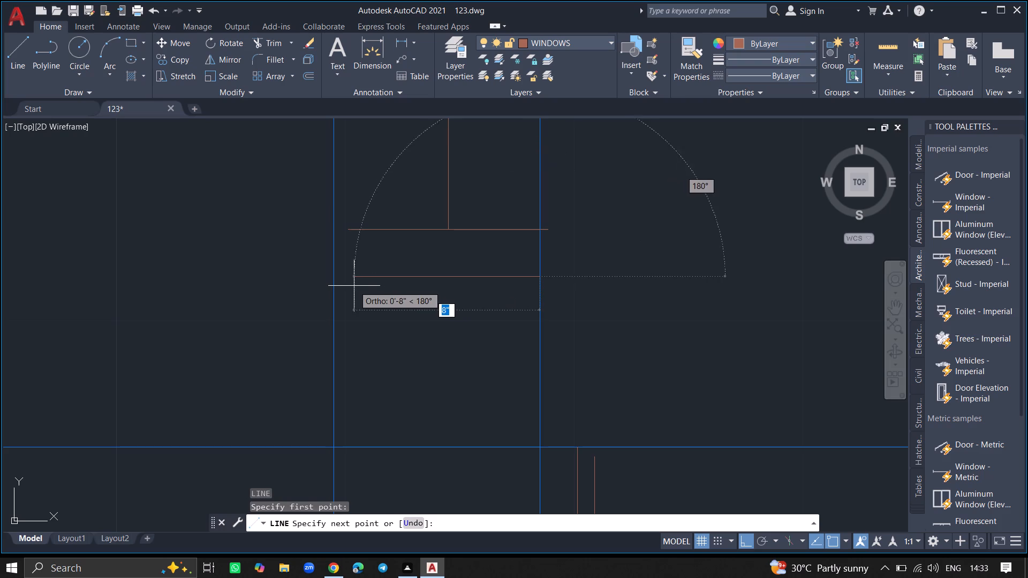
{"action": "left_click", "coordinate": [333, 282]}
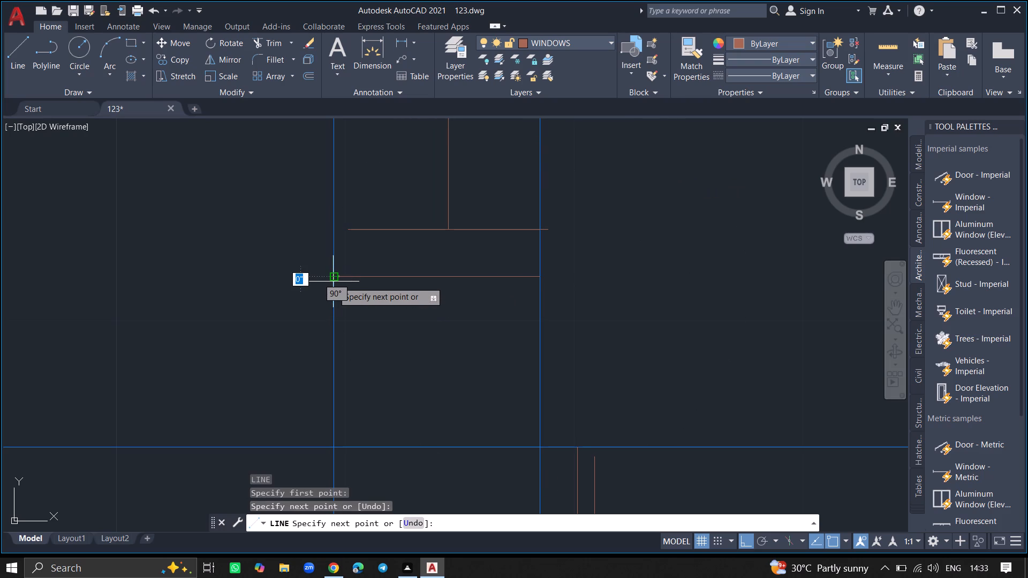
{"action": "key", "text": "Return"}
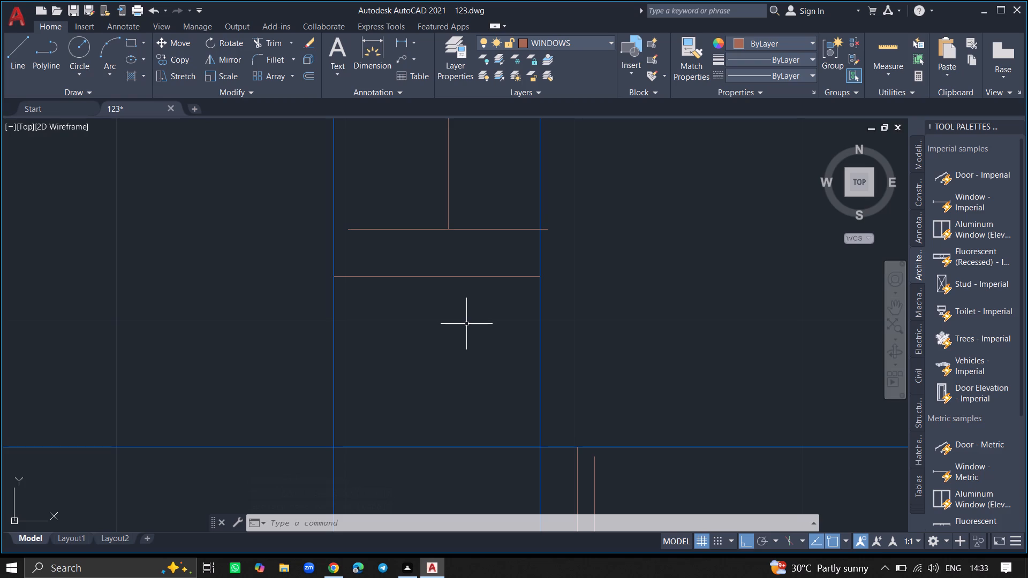
Draw a matching 9" jamb line across the vertical interior wall, just north of the same window.
{"action": "scroll", "coordinate": [466, 324], "scroll_direction": "down", "scroll_amount": 2, "text": "ctrl"}
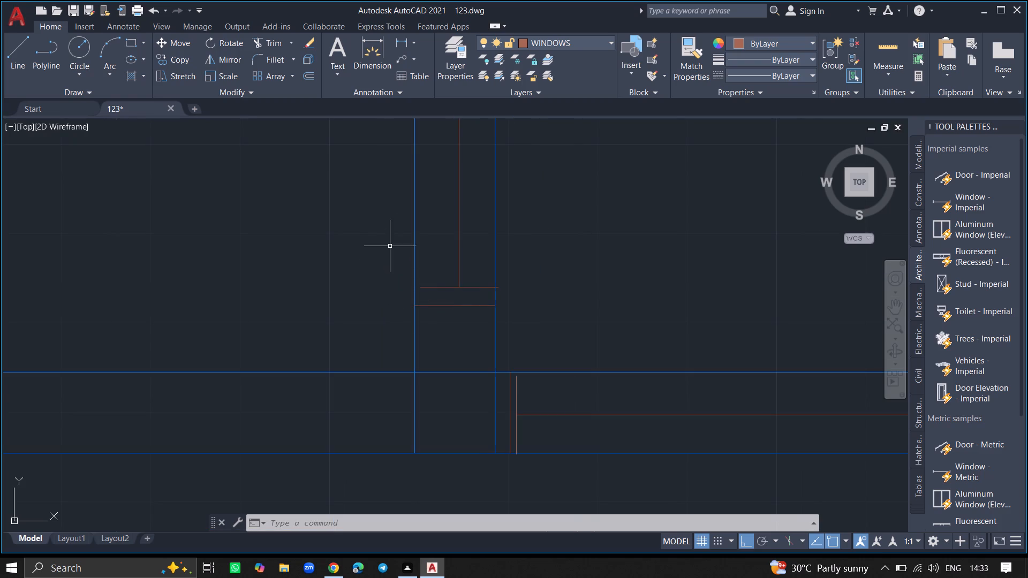
{"action": "scroll", "coordinate": [397, 230], "scroll_direction": "down", "scroll_amount": 2, "text": "ctrl"}
{"action": "left_click", "coordinate": [397, 230]}
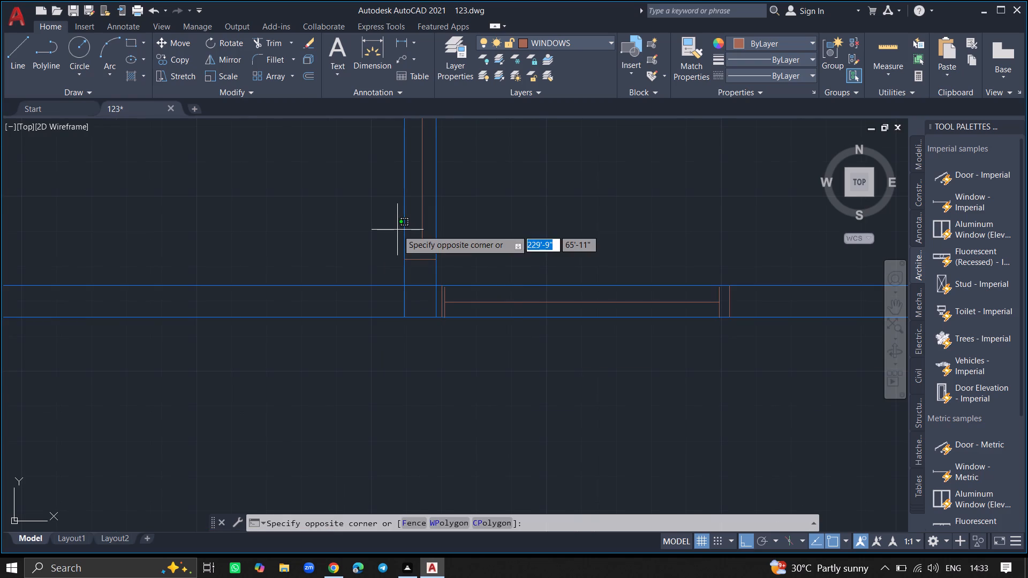
{"action": "left_click", "coordinate": [397, 230]}
{"action": "scroll", "coordinate": [397, 230], "scroll_direction": "down", "scroll_amount": 3, "text": "ctrl"}
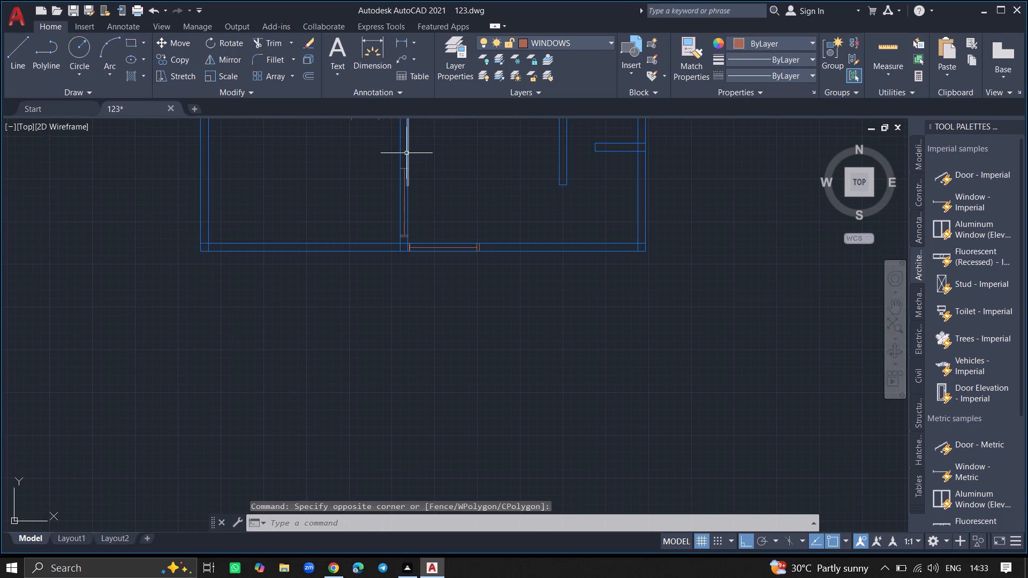
{"action": "scroll", "coordinate": [406, 153], "scroll_direction": "up", "scroll_amount": 3, "text": "ctrl"}
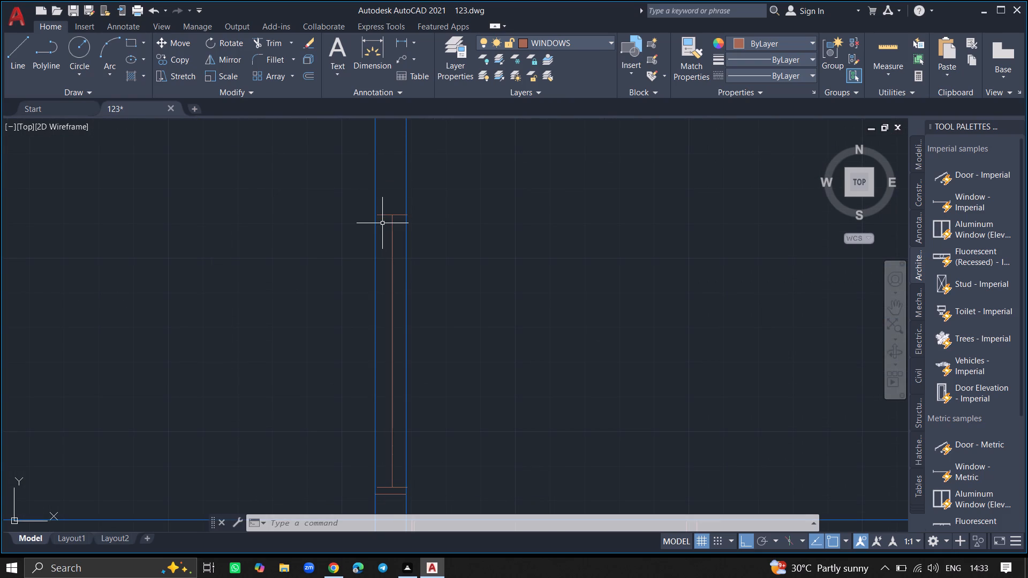
{"action": "key", "text": "l"}
{"action": "key", "text": "Return"}
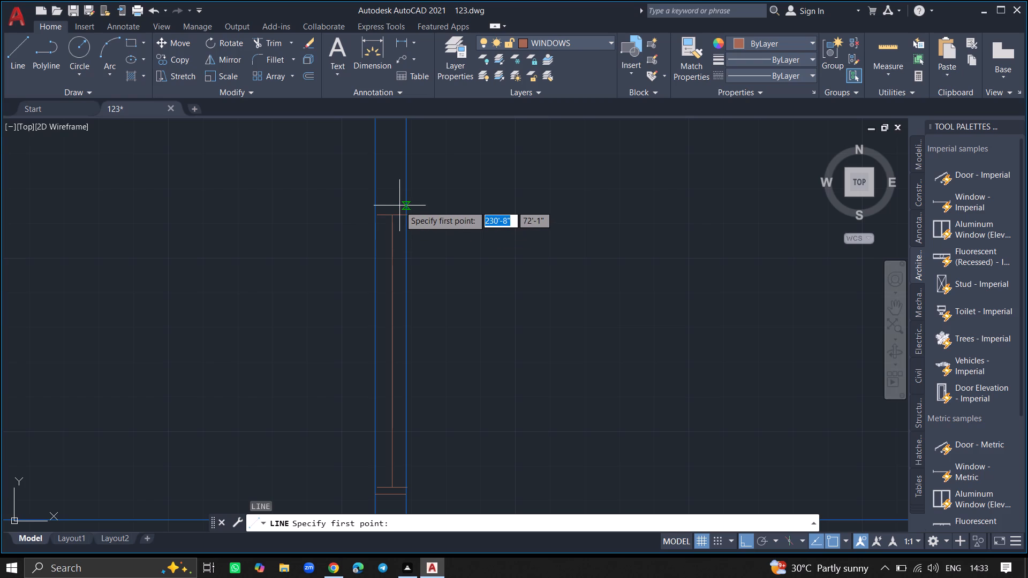
{"action": "scroll", "coordinate": [399, 206], "scroll_direction": "up", "scroll_amount": 4, "text": "ctrl"}
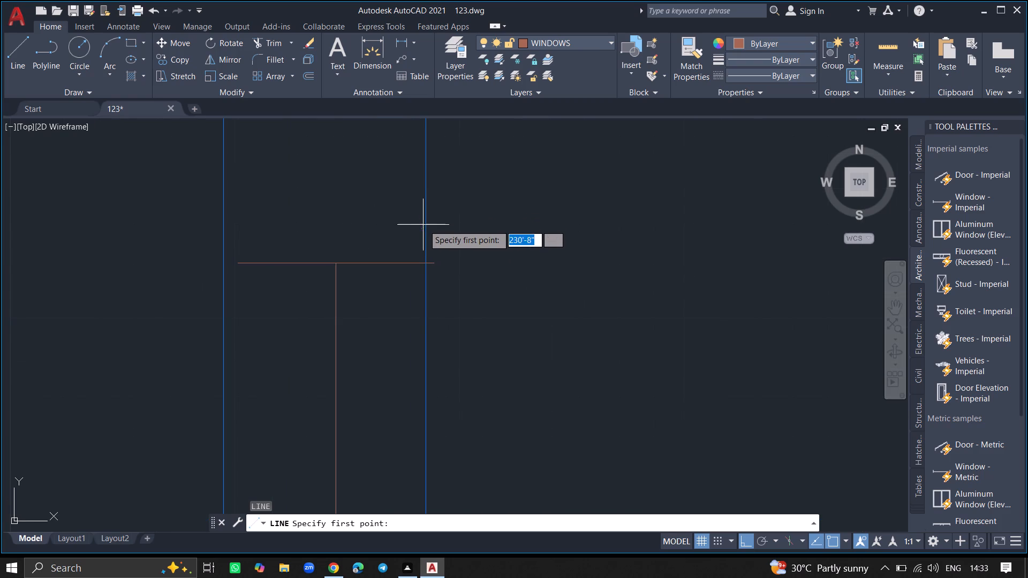
{"action": "left_click", "coordinate": [425, 225]}
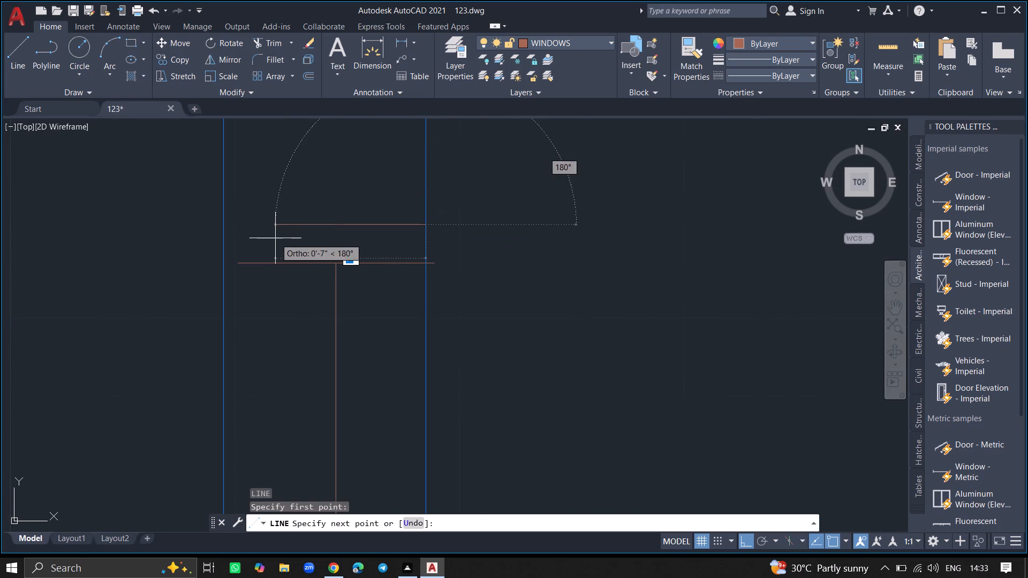
{"action": "left_click", "coordinate": [222, 229]}
{"action": "key", "text": "Return"}
Draw a jamb line across the horizontal interior wall of the southwest room, just west of its window.
{"action": "scroll", "coordinate": [222, 229], "scroll_direction": "down", "scroll_amount": 4, "text": "ctrl"}
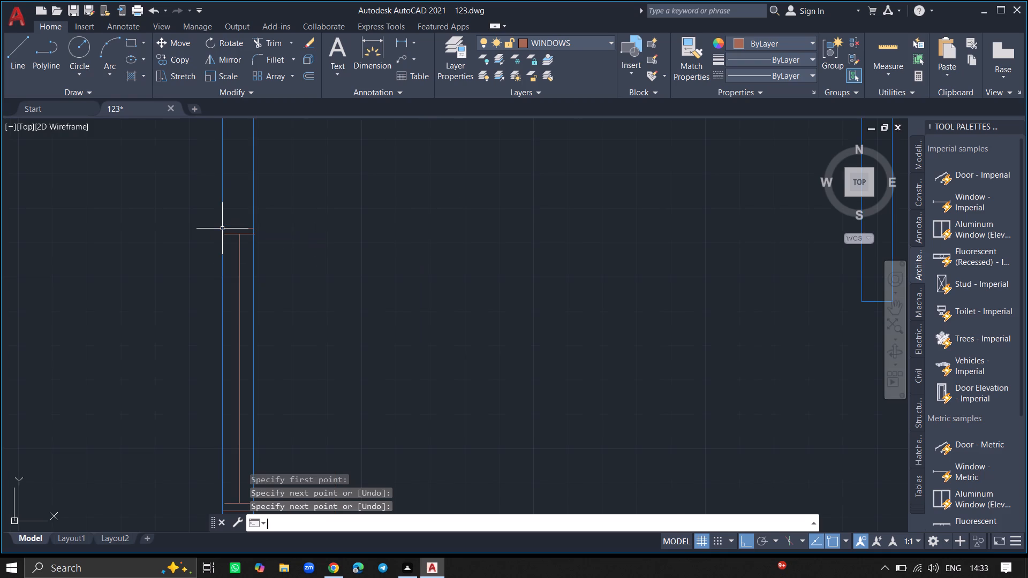
{"action": "scroll", "coordinate": [275, 255], "scroll_direction": "down", "scroll_amount": 5, "text": "ctrl"}
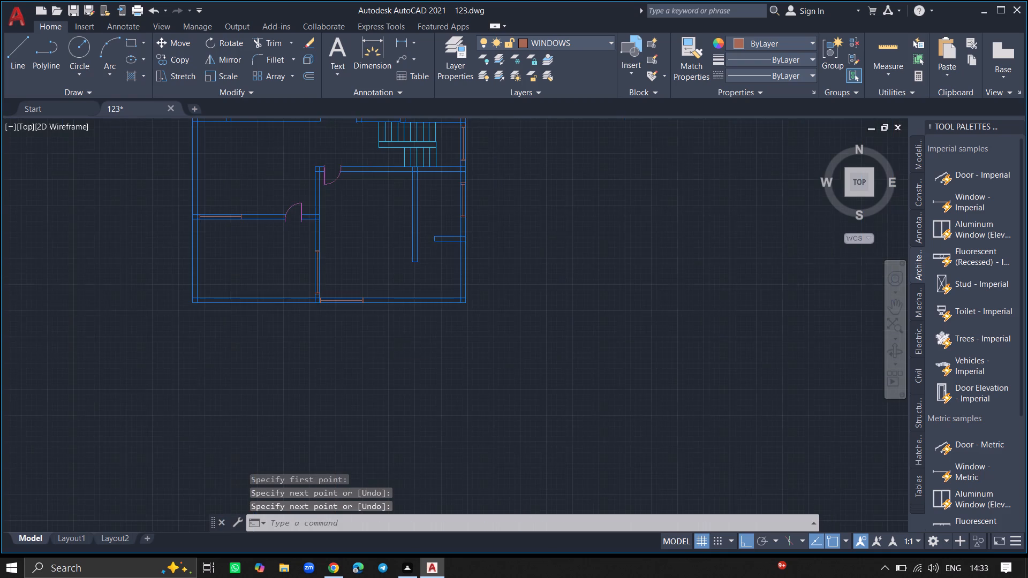
{"action": "scroll", "coordinate": [225, 228], "scroll_direction": "up", "scroll_amount": 2, "text": "ctrl"}
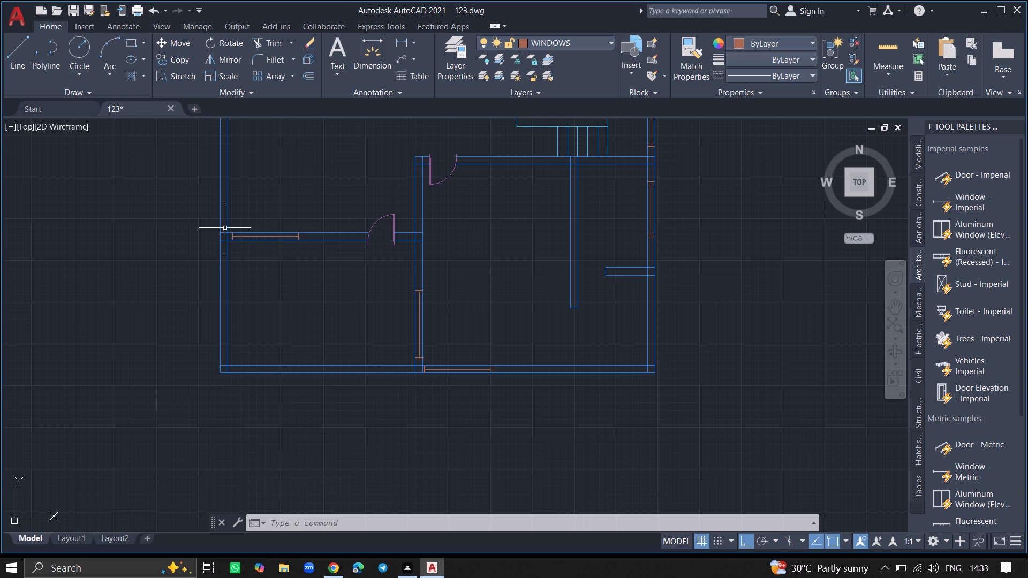
{"action": "scroll", "coordinate": [225, 228], "scroll_direction": "up", "scroll_amount": 4, "text": "ctrl"}
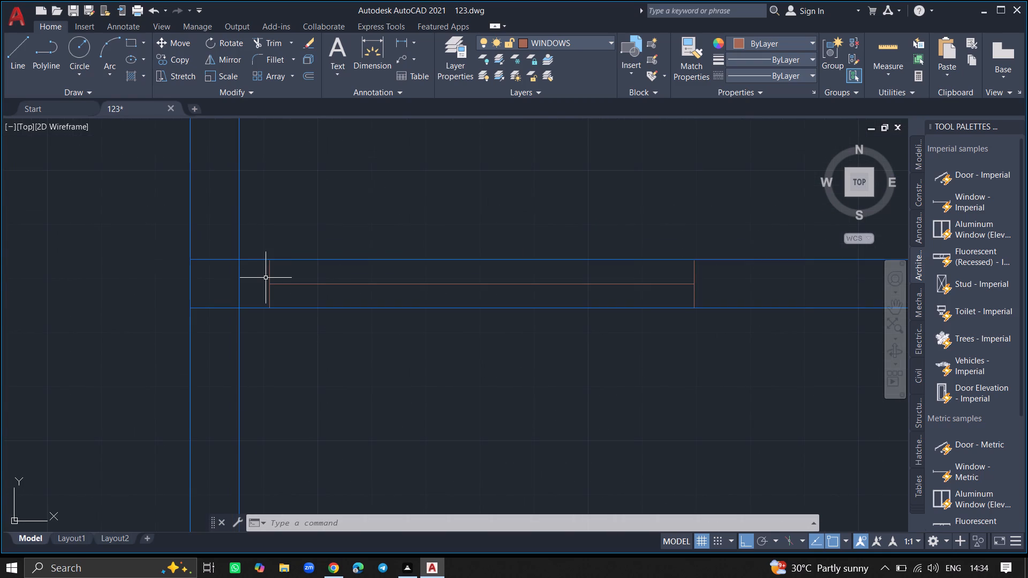
{"action": "key", "text": "l"}
{"action": "key", "text": "Return"}
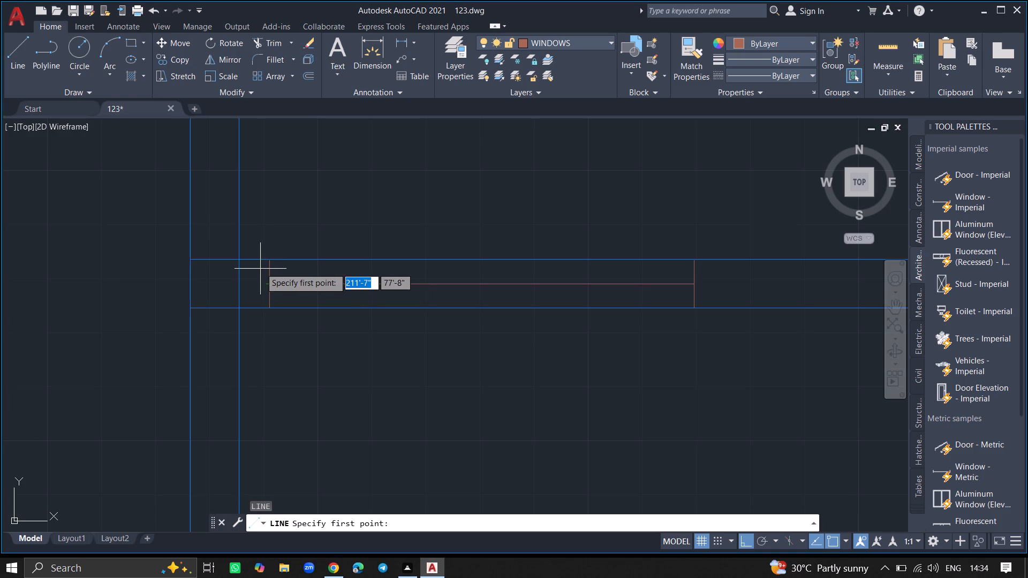
{"action": "left_click", "coordinate": [258, 260]}
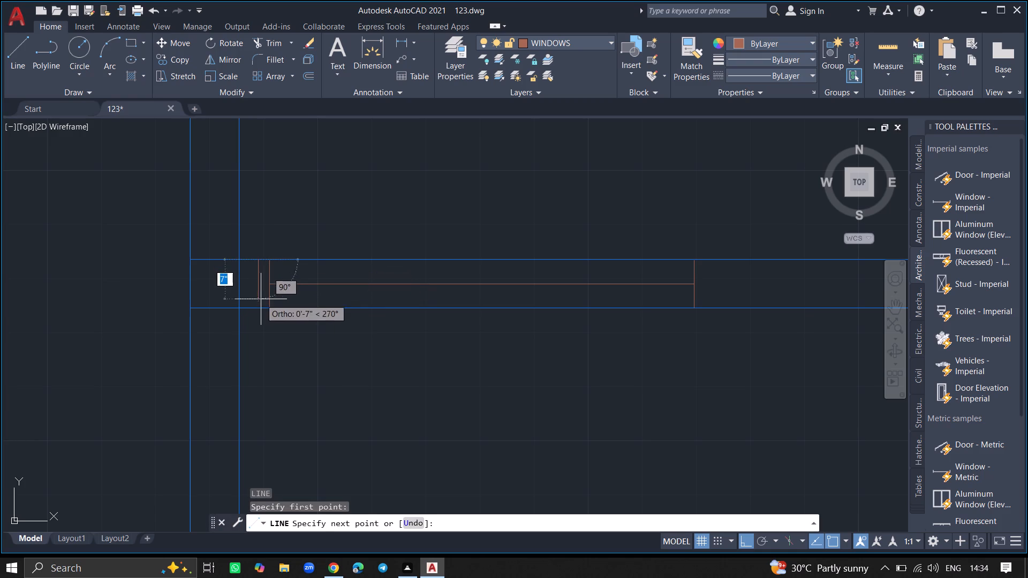
{"action": "left_click", "coordinate": [261, 305]}
{"action": "key", "text": "Return"}
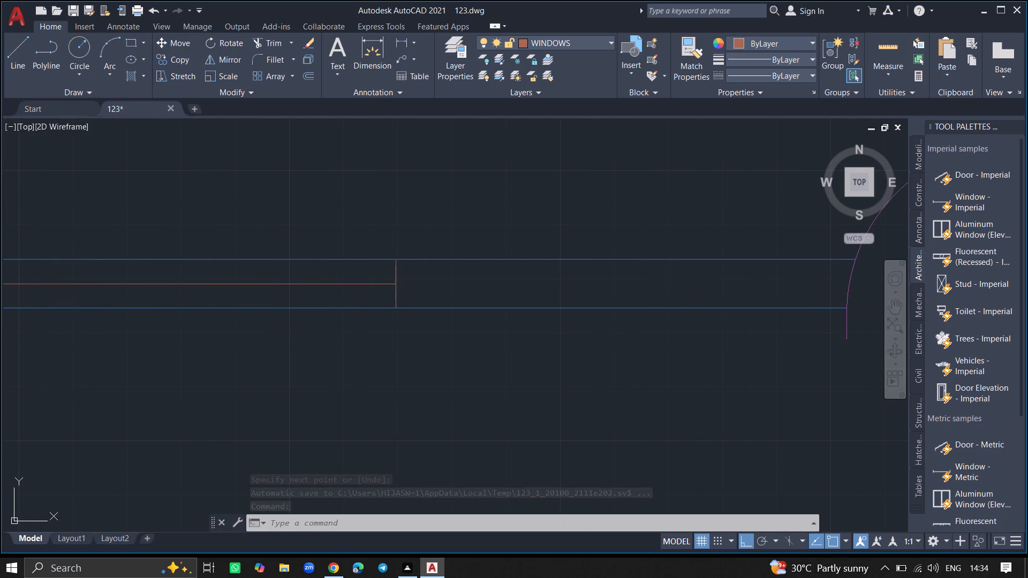
Draw a matching jamb line across the horizontal interior wall, just east of the same window.
{"action": "key", "text": "l"}
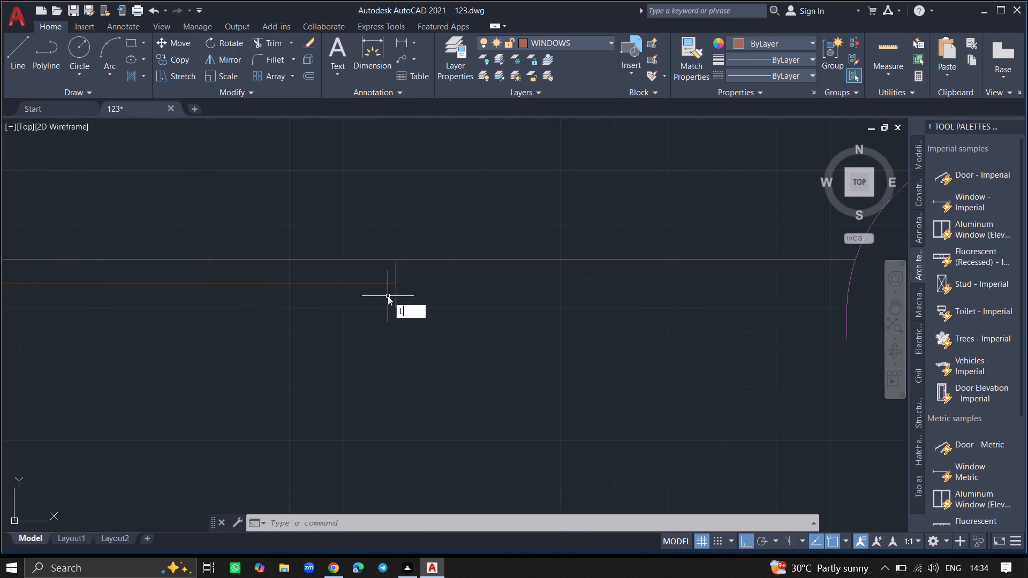
{"action": "key", "text": "Return"}
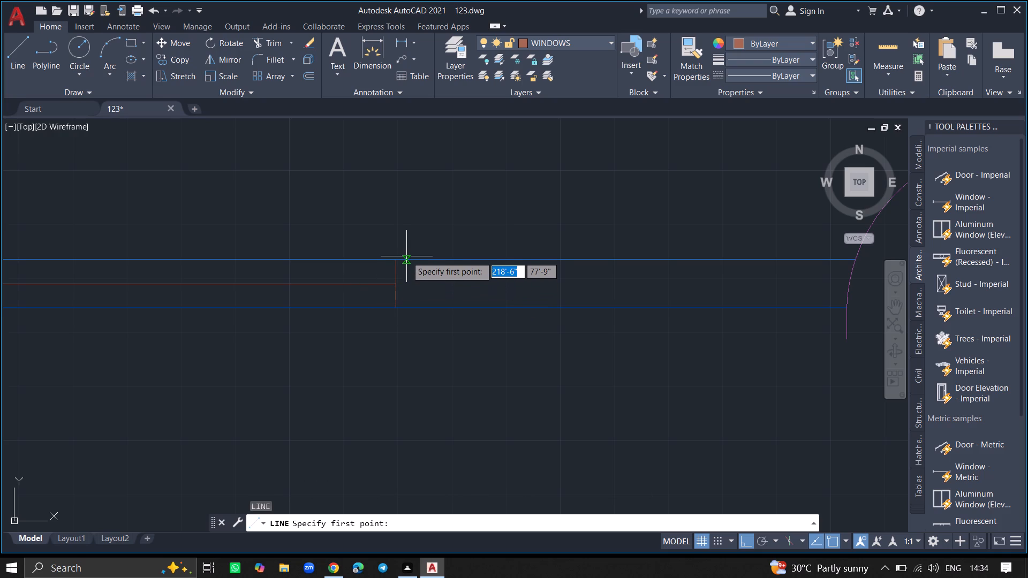
{"action": "left_click", "coordinate": [406, 257]}
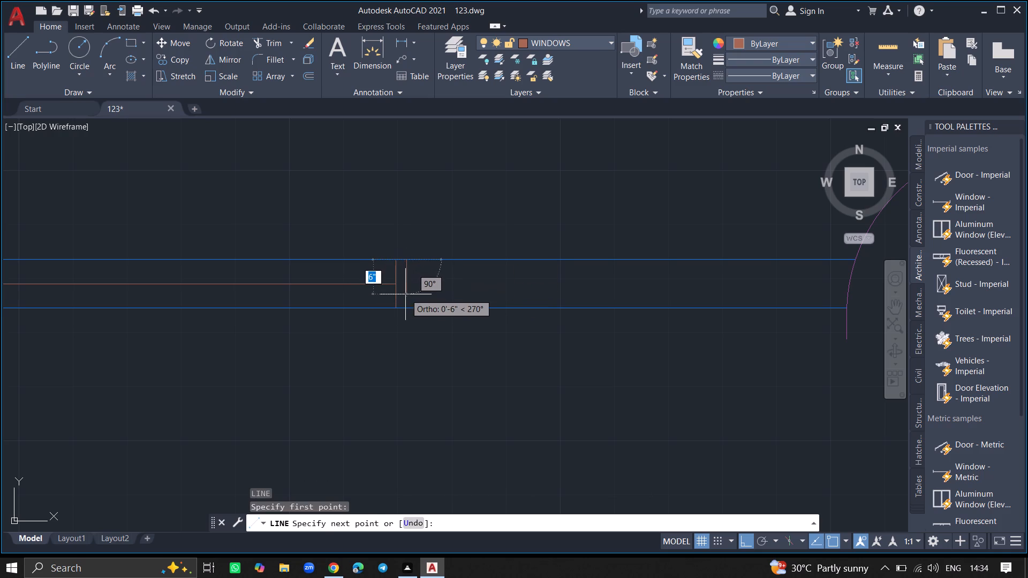
{"action": "left_click", "coordinate": [408, 303]}
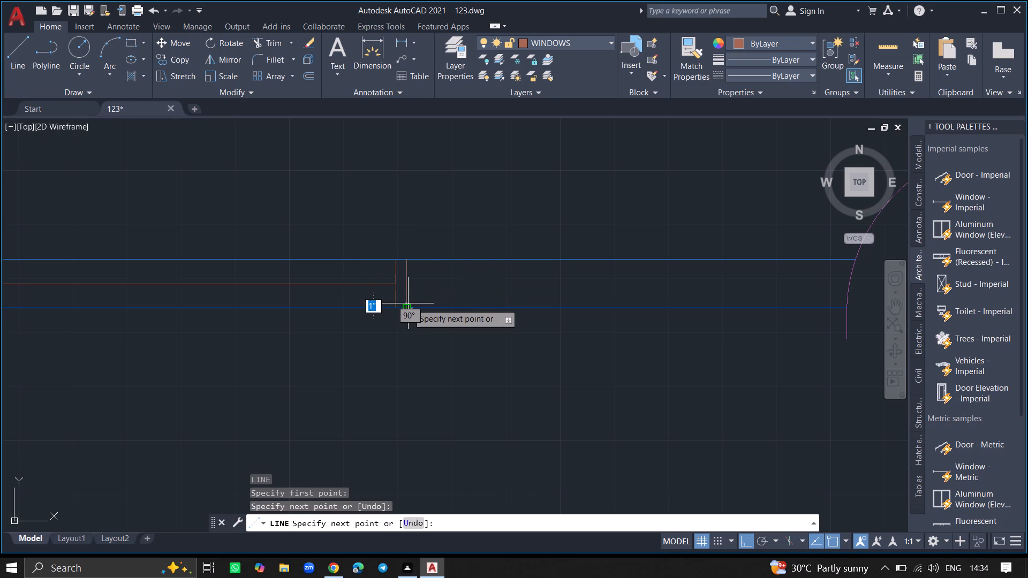
{"action": "key", "text": "Return"}
Draw a jamb line across the upper west exterior wall, just north of its window.
{"action": "scroll", "coordinate": [408, 303], "scroll_direction": "down", "scroll_amount": 3, "text": "ctrl"}
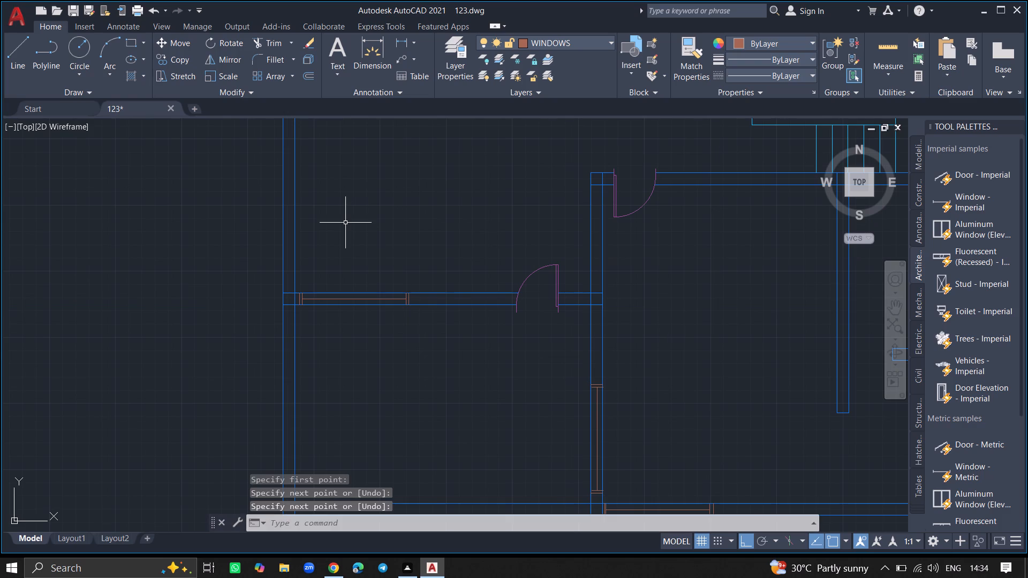
{"action": "scroll", "coordinate": [345, 223], "scroll_direction": "down", "scroll_amount": 4, "text": "ctrl"}
{"action": "scroll", "coordinate": [357, 164], "scroll_direction": "up", "scroll_amount": 3, "text": "ctrl"}
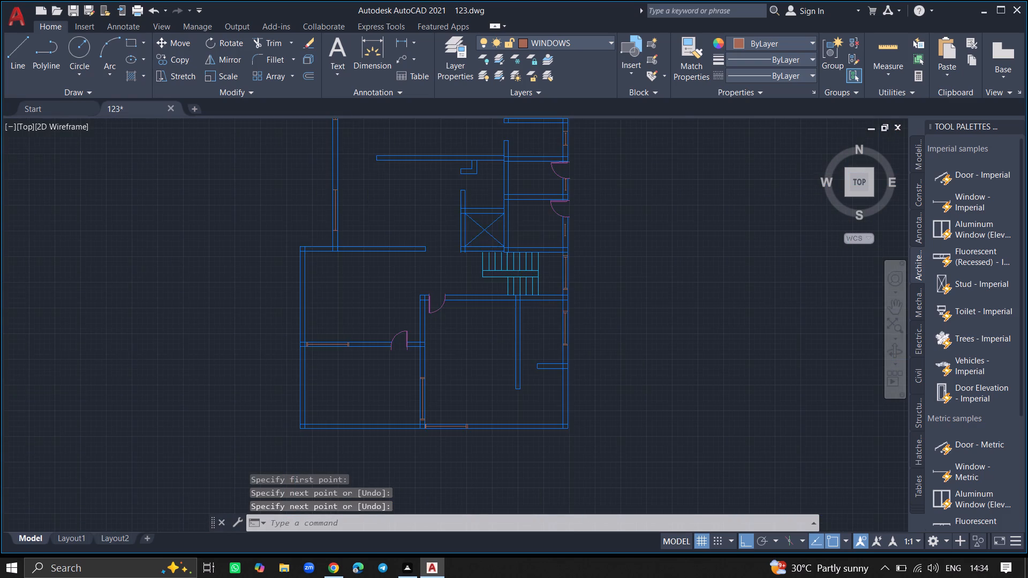
{"action": "scroll", "coordinate": [317, 209], "scroll_direction": "up", "scroll_amount": 2, "text": "ctrl"}
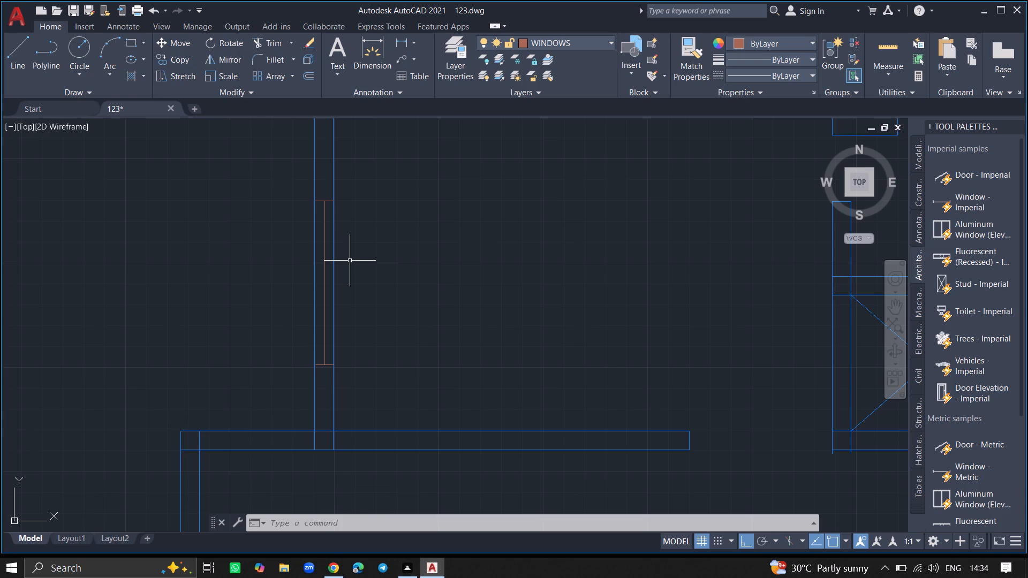
{"action": "key", "text": "l"}
{"action": "key", "text": "Return"}
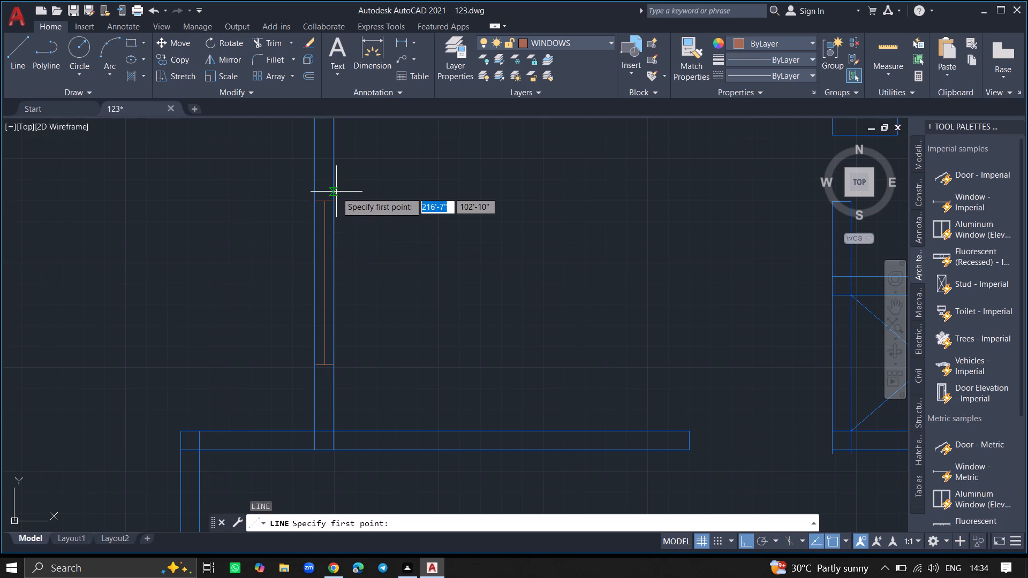
{"action": "scroll", "coordinate": [336, 192], "scroll_direction": "up", "scroll_amount": 3, "text": "ctrl"}
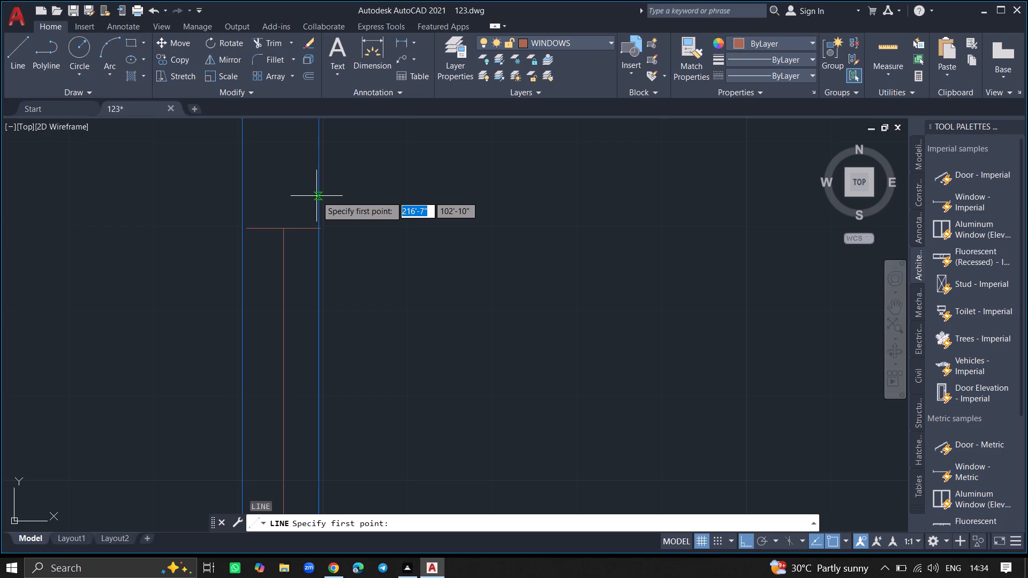
{"action": "left_click", "coordinate": [319, 196]}
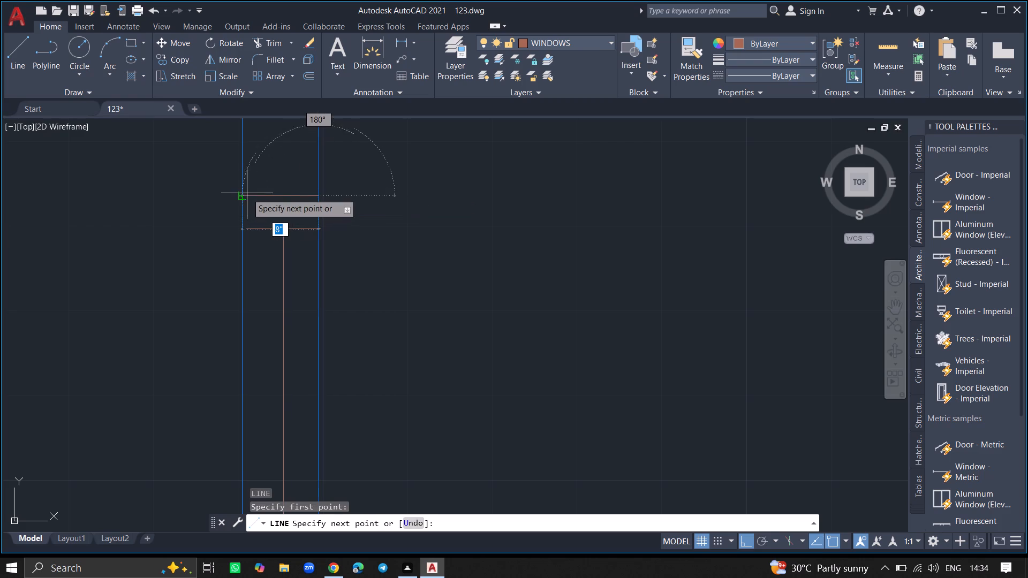
{"action": "left_click", "coordinate": [243, 196]}
{"action": "key", "text": "Return"}
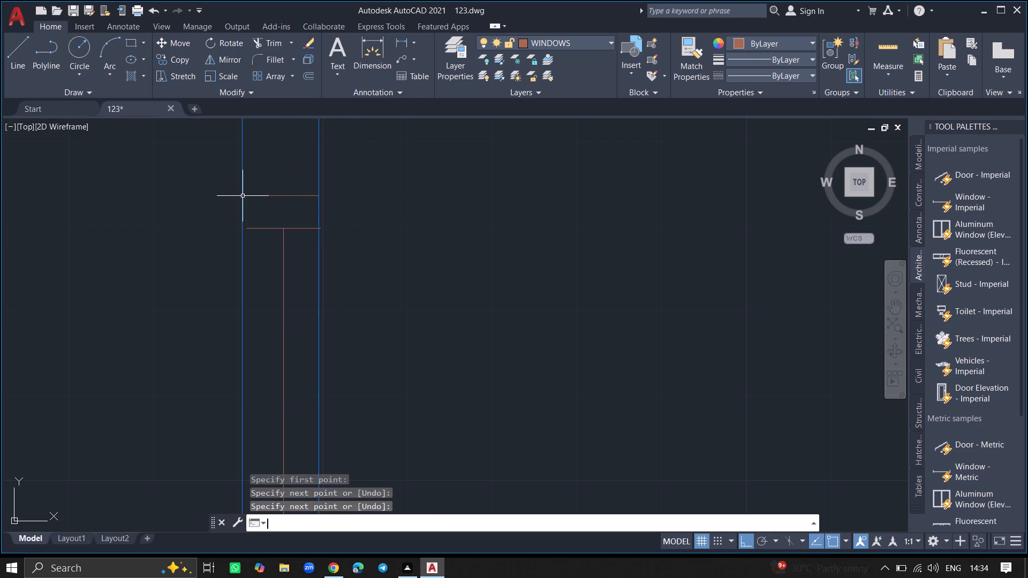
Draw a matching 9" jamb line across the upper west exterior wall, just south of the same window.
{"action": "scroll", "coordinate": [243, 196], "scroll_direction": "down", "scroll_amount": 3, "text": "ctrl"}
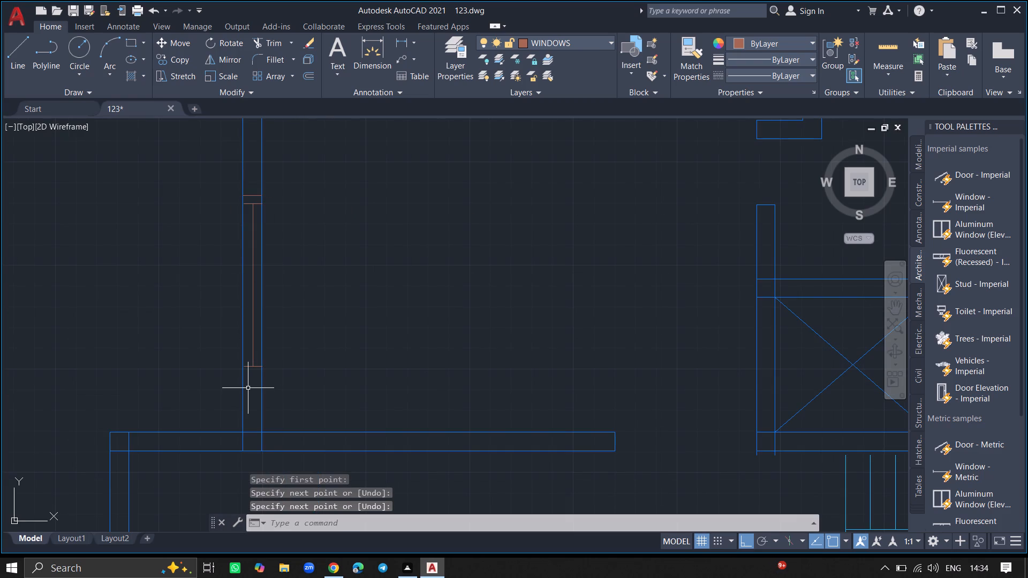
{"action": "scroll", "coordinate": [244, 393], "scroll_direction": "up", "scroll_amount": 3, "text": "ctrl"}
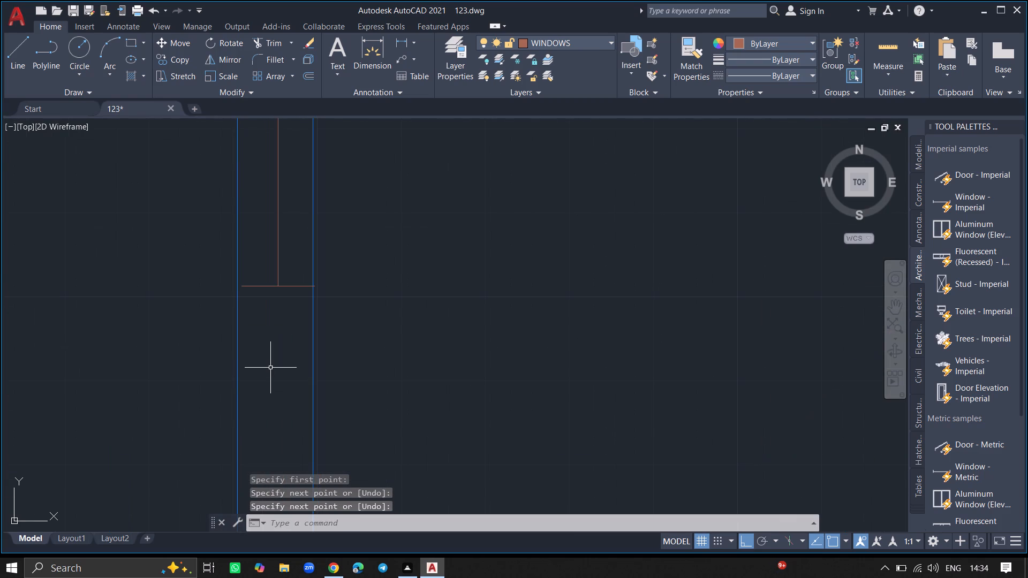
{"action": "key", "text": "l"}
{"action": "key", "text": "Return"}
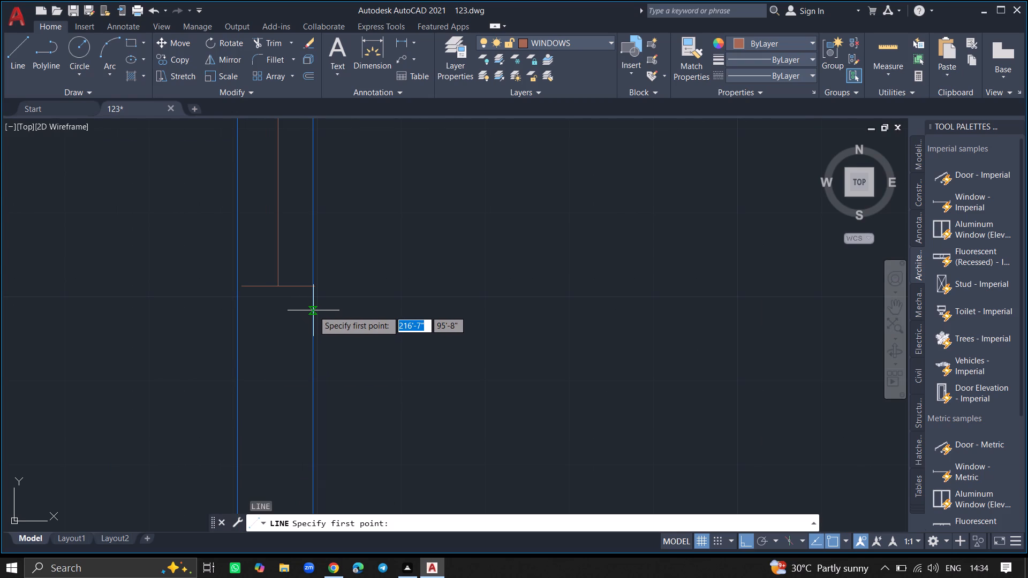
{"action": "left_click", "coordinate": [313, 310]}
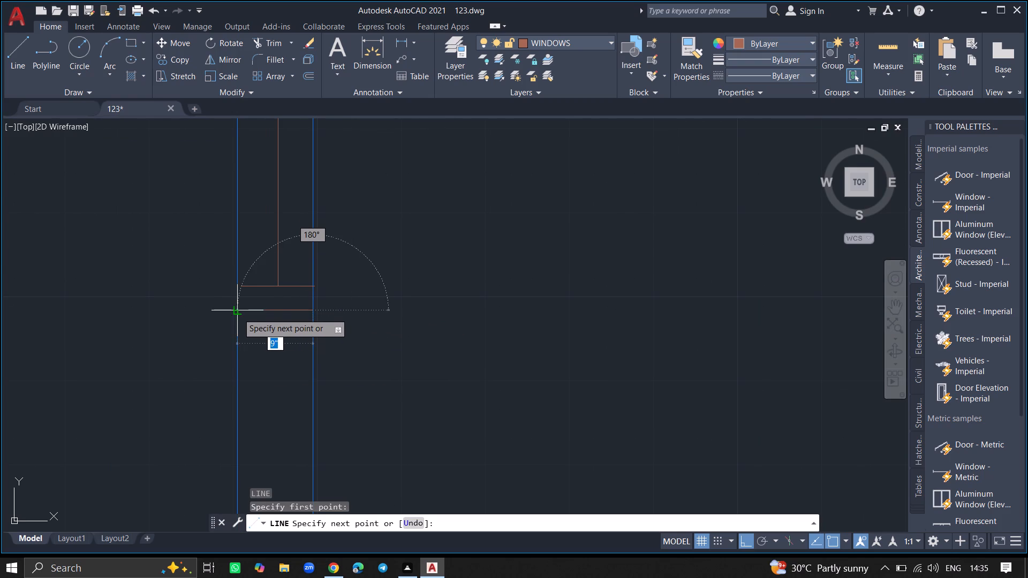
{"action": "left_click", "coordinate": [237, 314]}
{"action": "key", "text": "Return"}
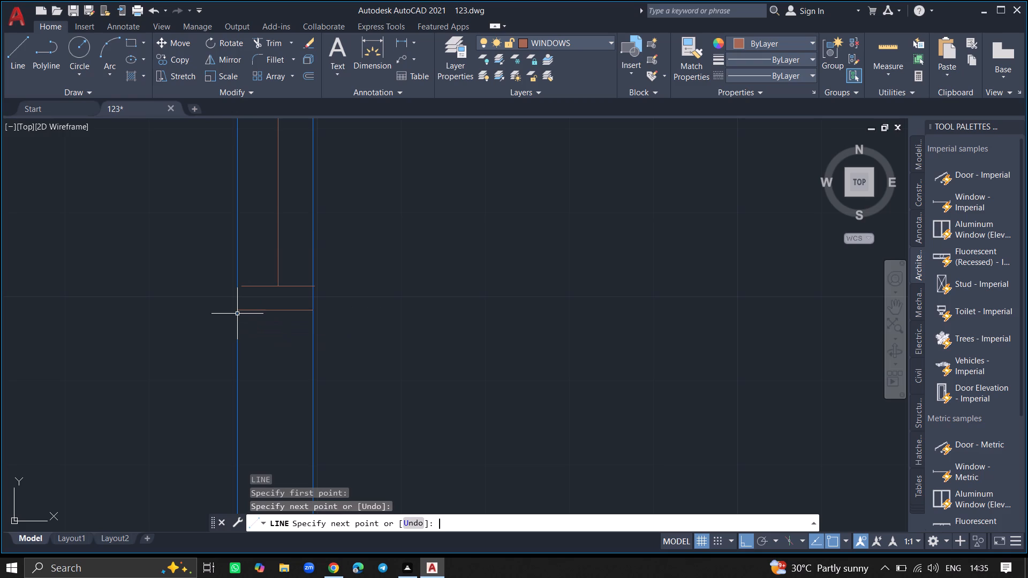
Draw a jamb line across the west exterior wall, just south of the window nearest the northwest corner.
{"action": "scroll", "coordinate": [237, 314], "scroll_direction": "down", "scroll_amount": 6, "text": "ctrl"}
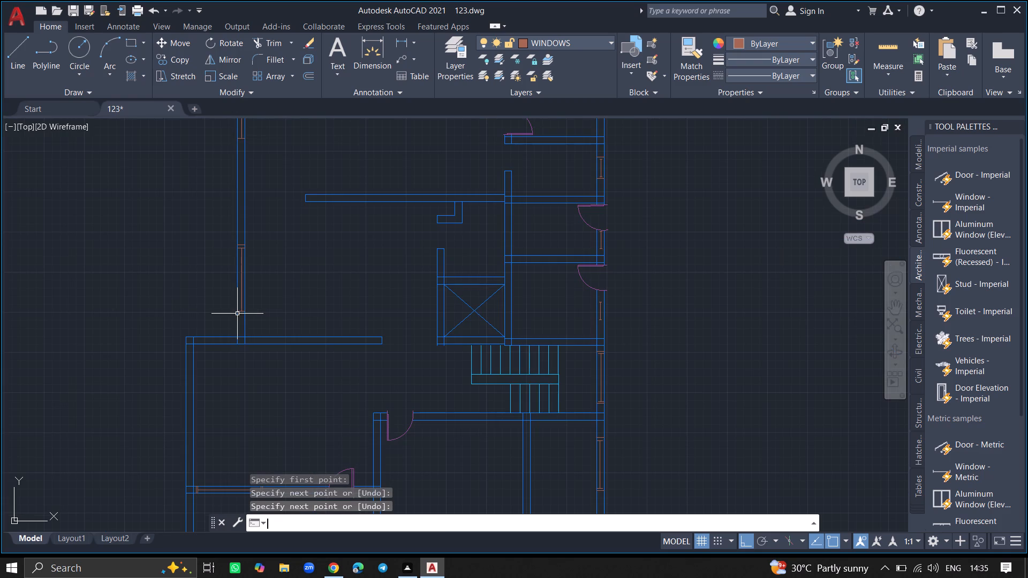
{"action": "scroll", "coordinate": [157, 278], "scroll_direction": "down", "scroll_amount": 2, "text": "ctrl"}
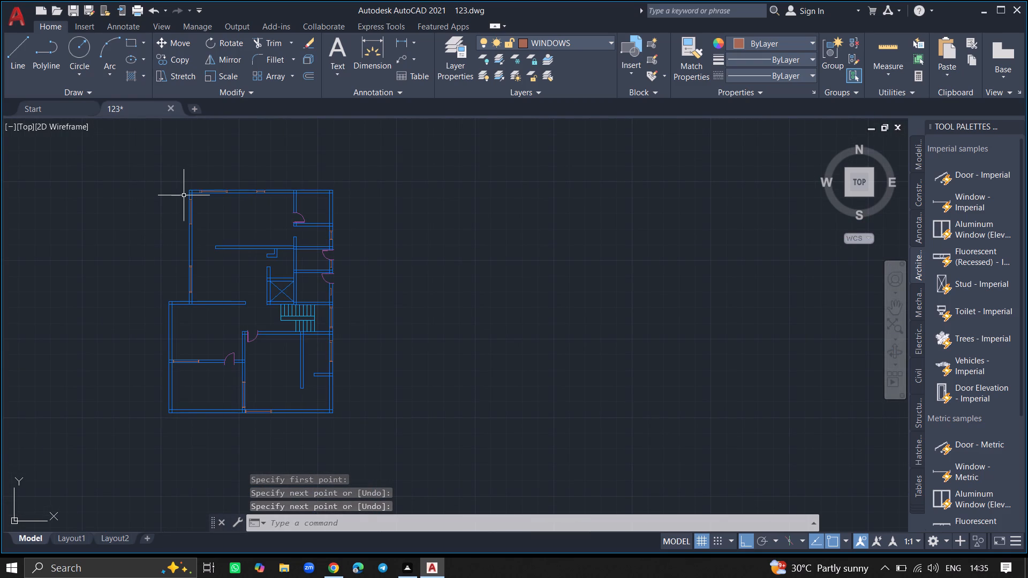
{"action": "scroll", "coordinate": [184, 195], "scroll_direction": "up", "scroll_amount": 4, "text": "ctrl"}
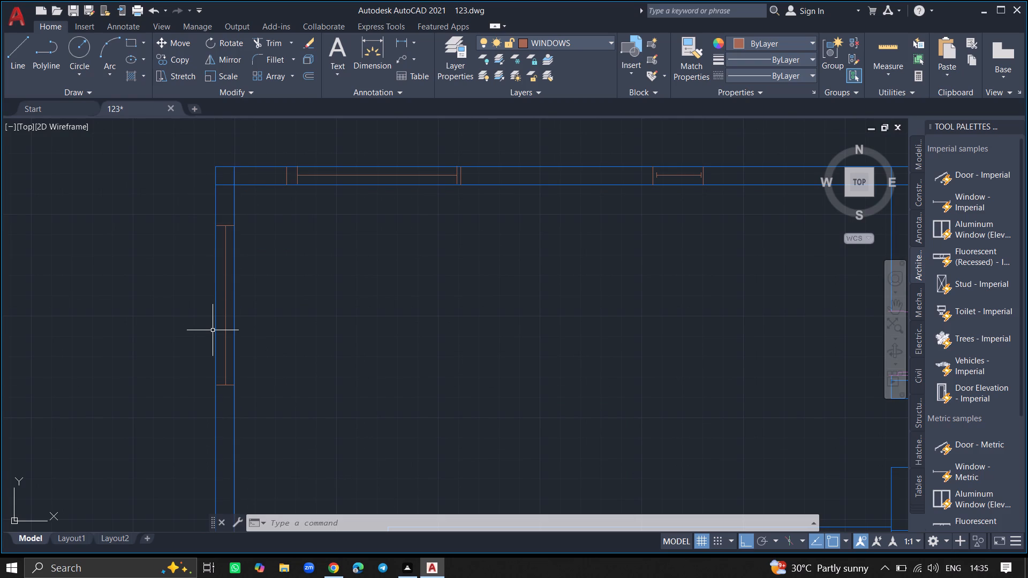
{"action": "type", "text": "LI"}
{"action": "key", "text": "n"}
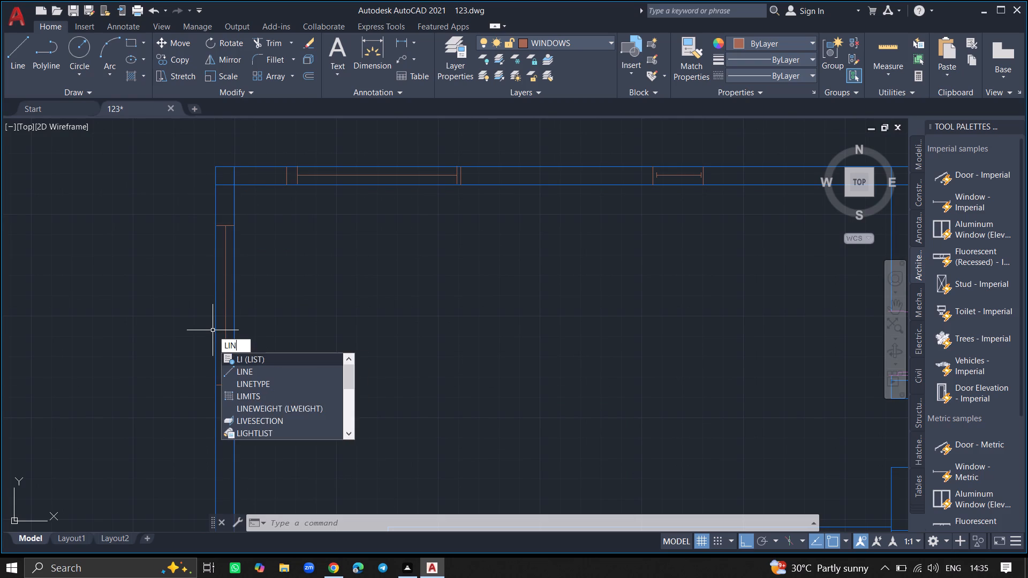
{"action": "key", "text": "e"}
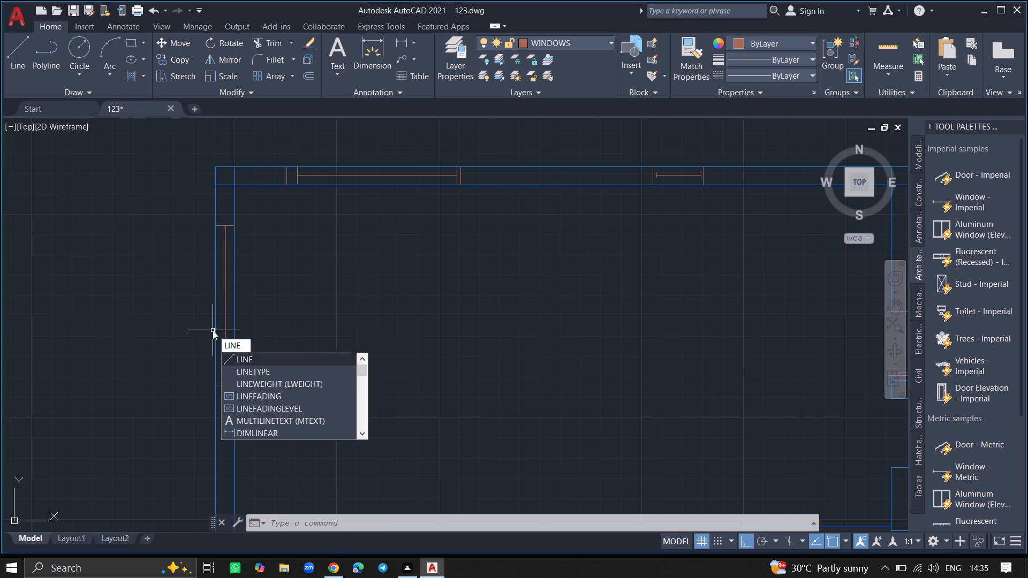
{"action": "key", "text": "Return"}
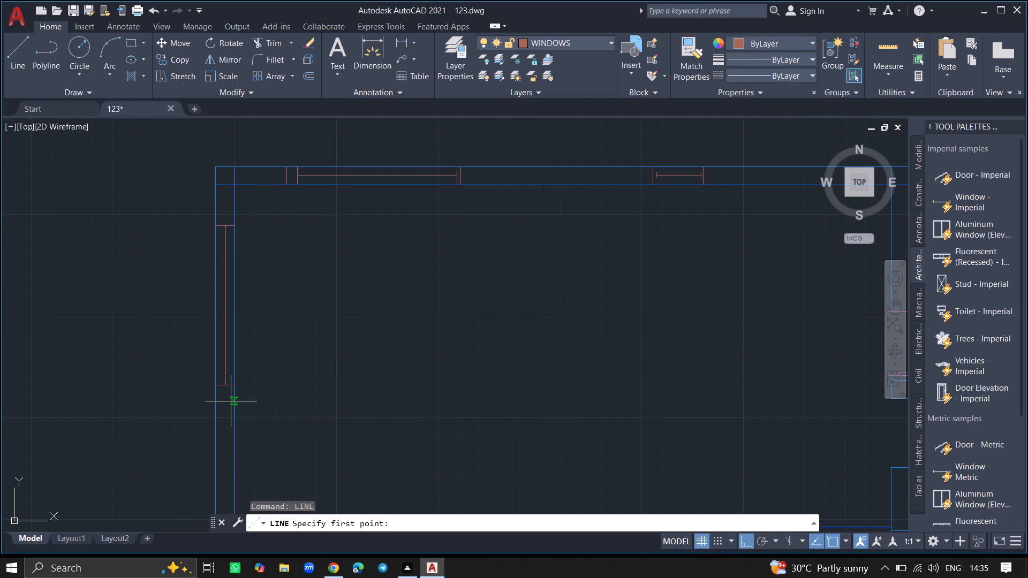
{"action": "scroll", "coordinate": [231, 401], "scroll_direction": "up", "scroll_amount": 3, "text": "ctrl"}
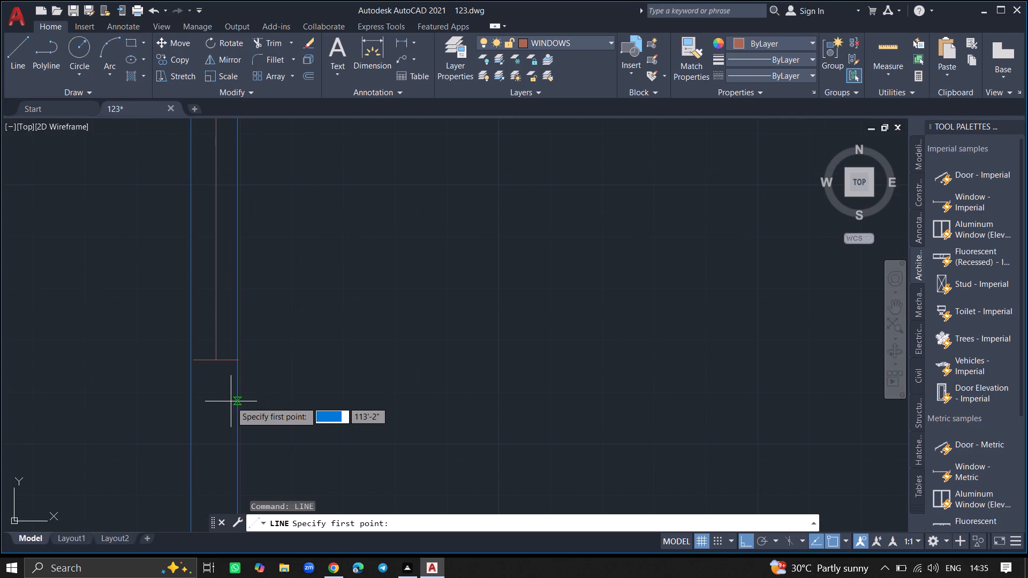
{"action": "left_click", "coordinate": [237, 386]}
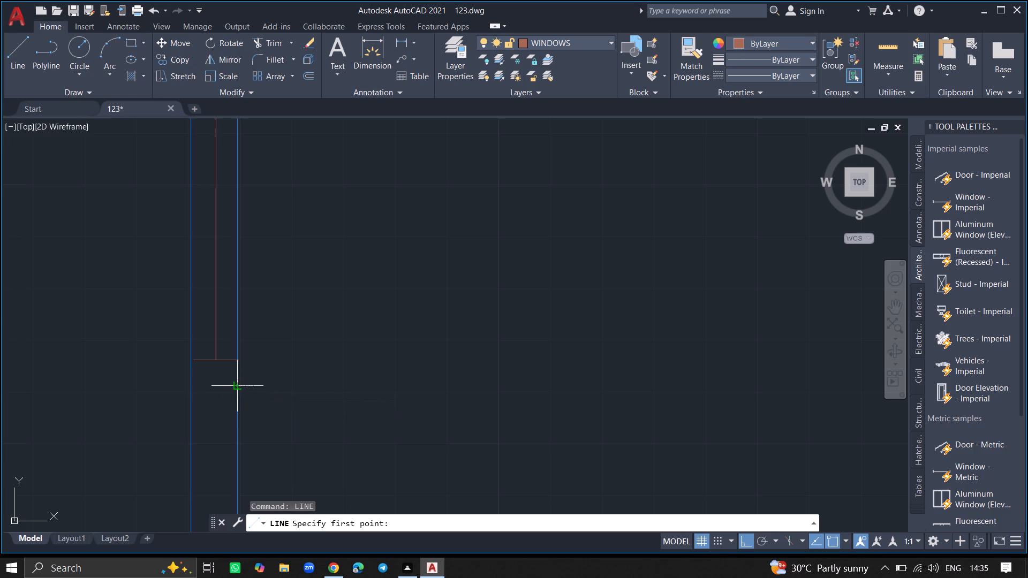
{"action": "left_click", "coordinate": [191, 387]}
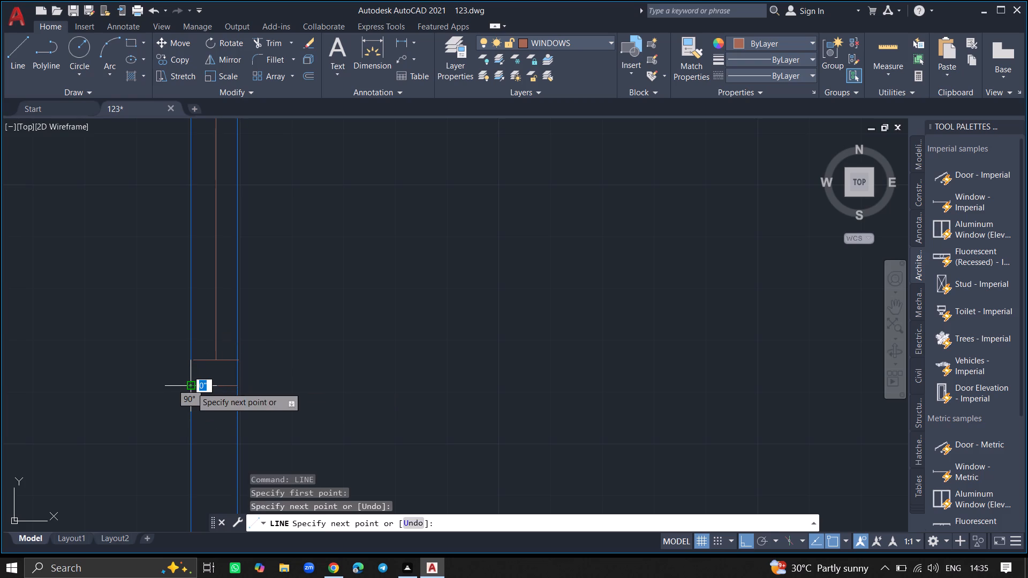
{"action": "key", "text": "Return"}
Draw a matching 9" jamb line across the west exterior wall, just north of the same northwest window.
{"action": "scroll", "coordinate": [191, 387], "scroll_direction": "down", "scroll_amount": 3, "text": "ctrl"}
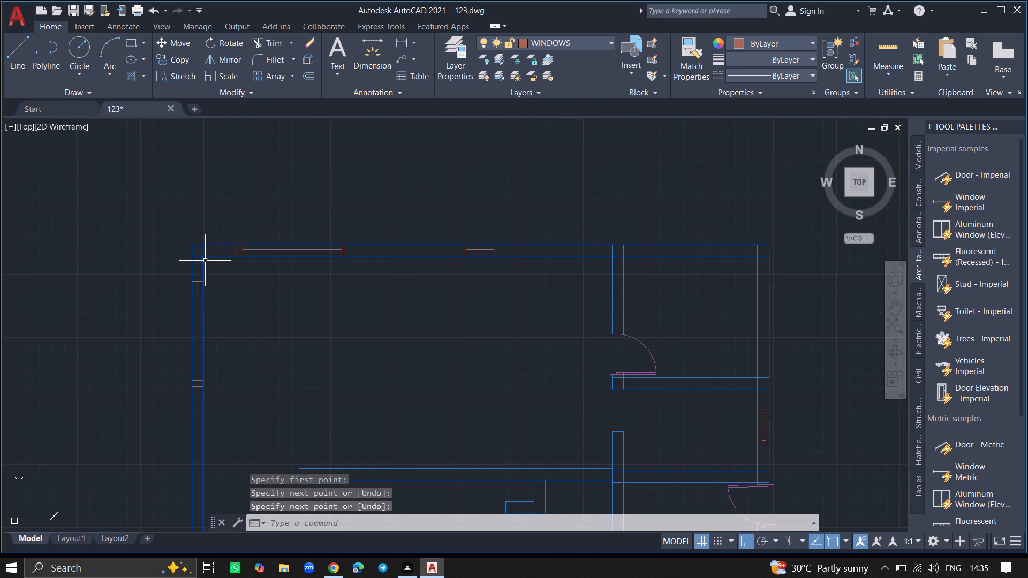
{"action": "scroll", "coordinate": [196, 270], "scroll_direction": "up", "scroll_amount": 5, "text": "ctrl"}
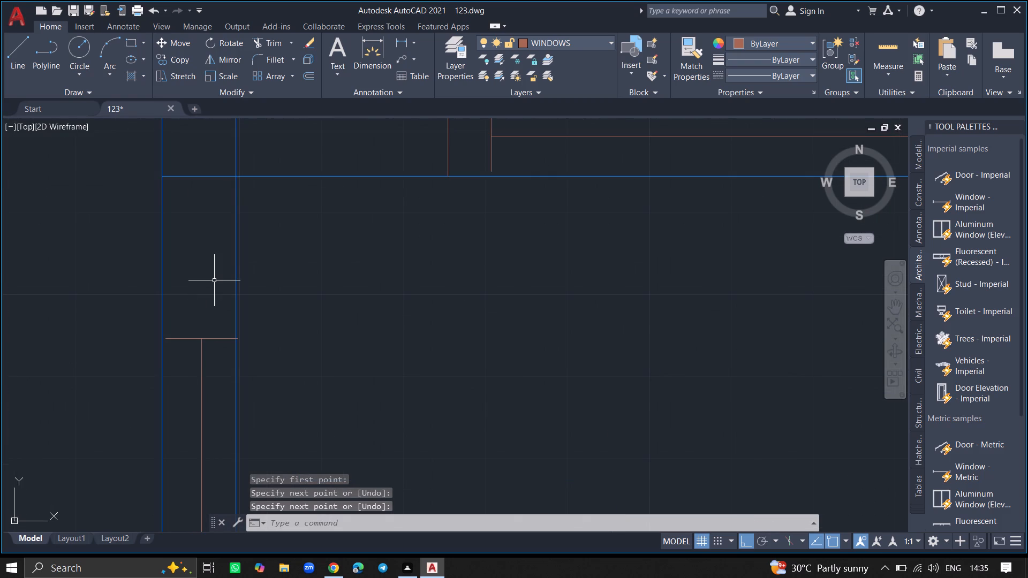
{"action": "key", "text": "l"}
{"action": "key", "text": "Return"}
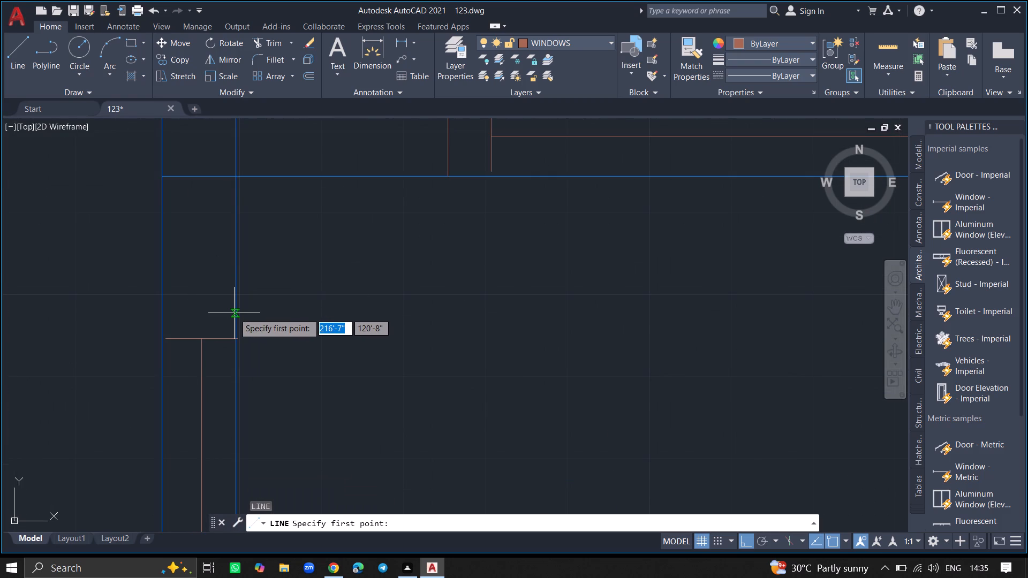
{"action": "left_click", "coordinate": [234, 313]}
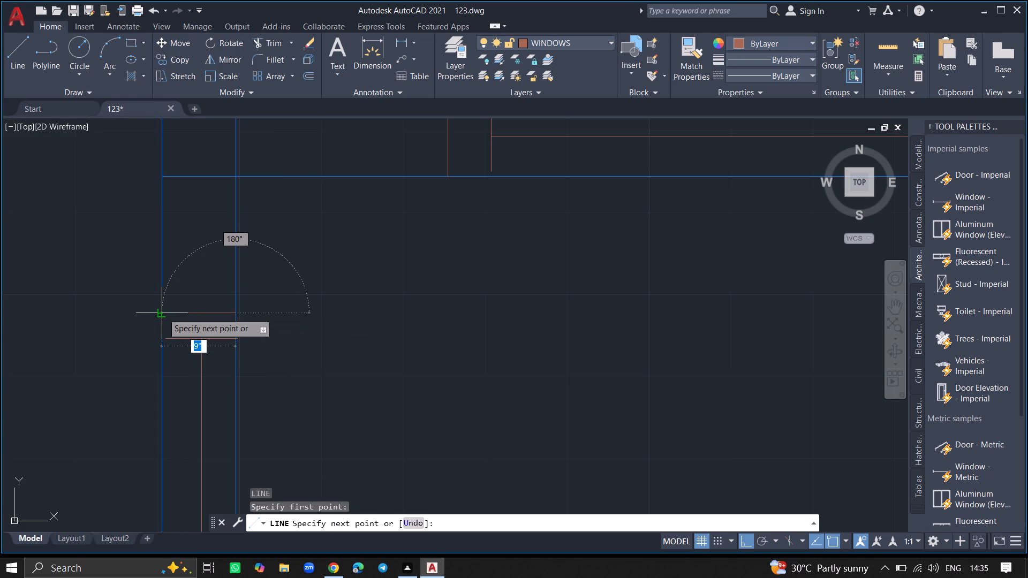
{"action": "left_click", "coordinate": [163, 313]}
{"action": "key", "text": "Return"}
Review the drawing's layers in the Layer Properties Manager.
{"action": "scroll", "coordinate": [163, 313], "scroll_direction": "down", "scroll_amount": 6, "text": "ctrl"}
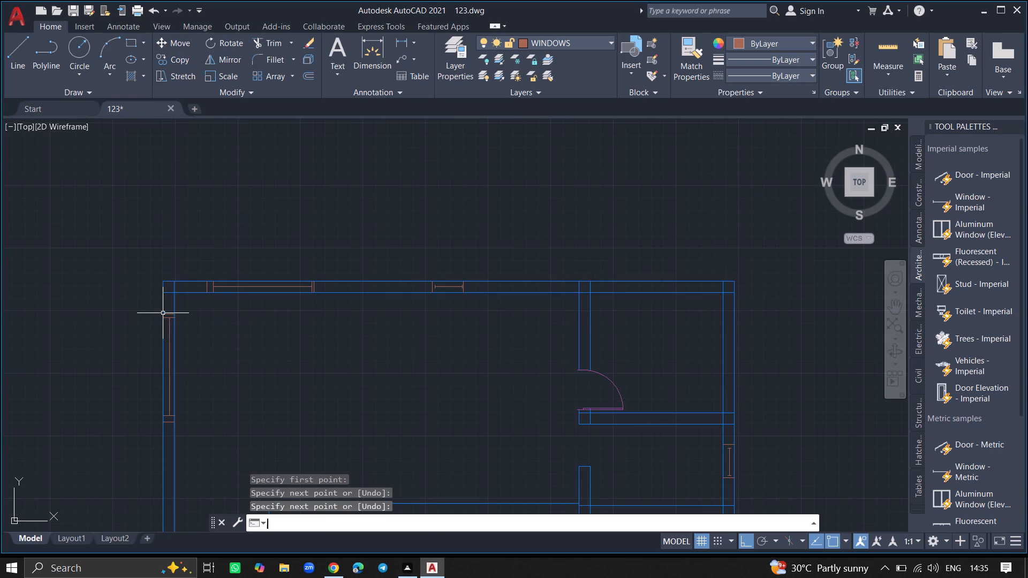
{"action": "scroll", "coordinate": [247, 379], "scroll_direction": "down", "scroll_amount": 2, "text": "ctrl"}
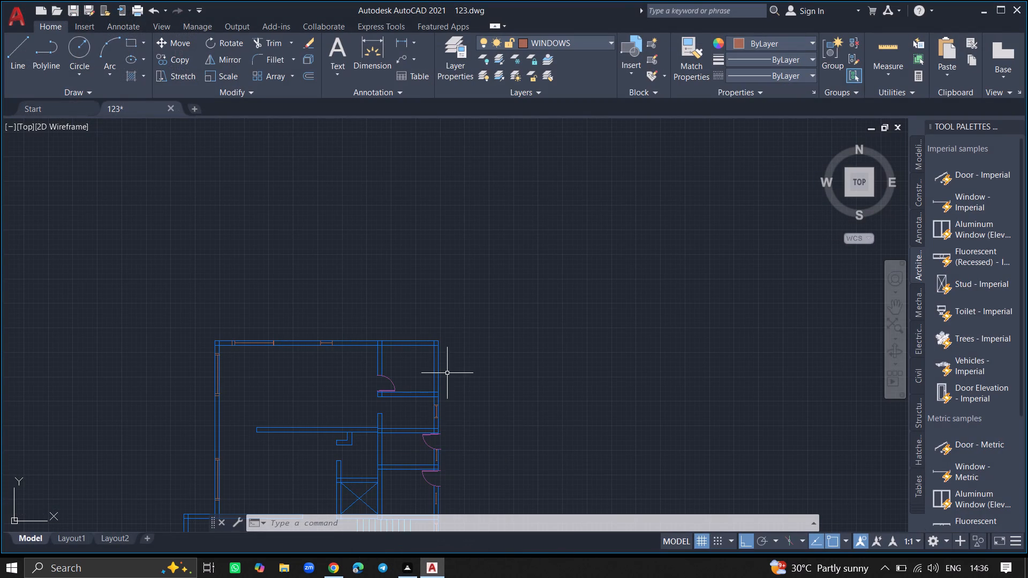
{"action": "scroll", "coordinate": [377, 387], "scroll_direction": "down", "scroll_amount": 5, "text": "ctrl"}
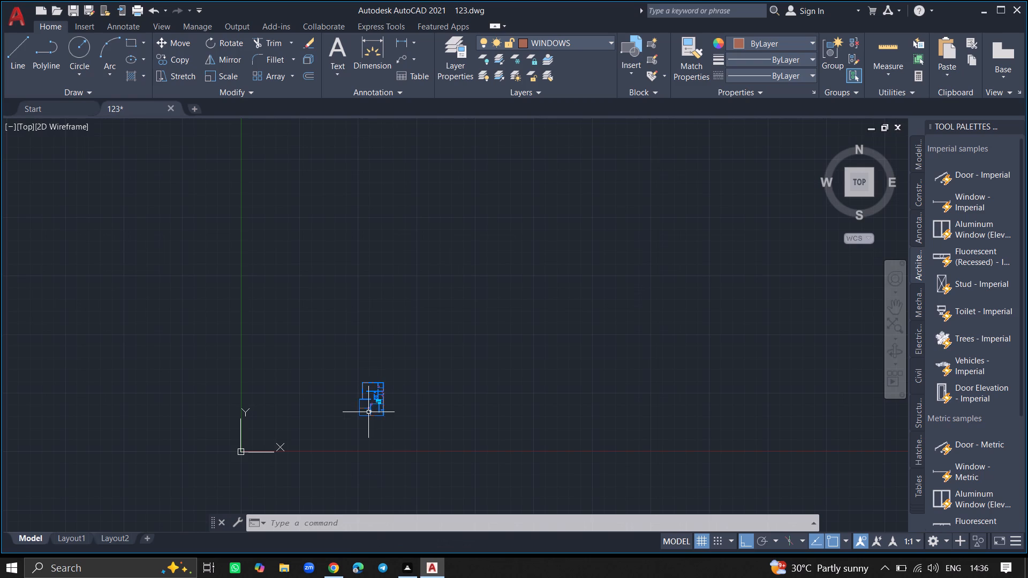
{"action": "scroll", "coordinate": [368, 412], "scroll_direction": "up", "scroll_amount": 4, "text": "ctrl"}
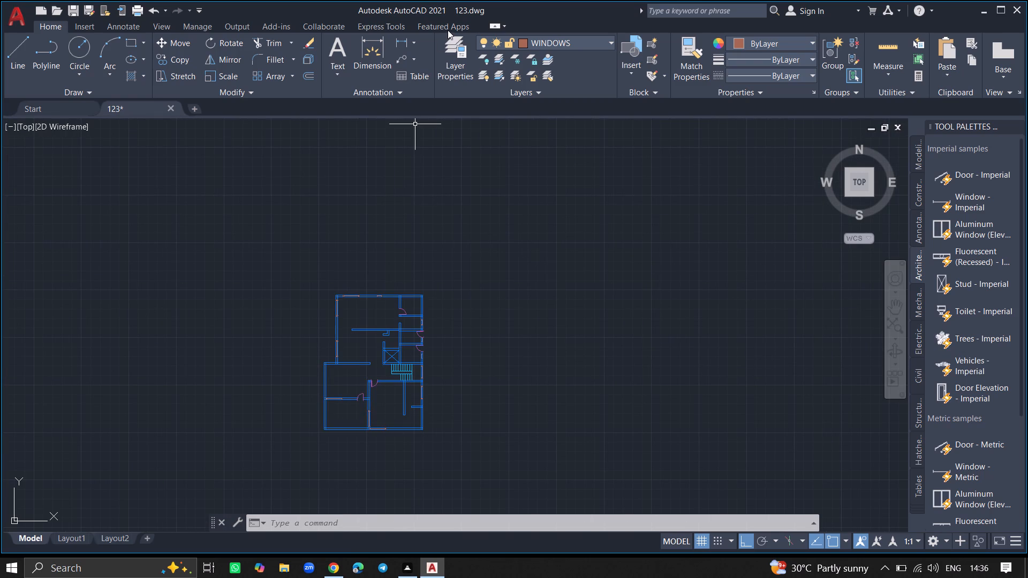
{"action": "double_click", "coordinate": [452, 47]}
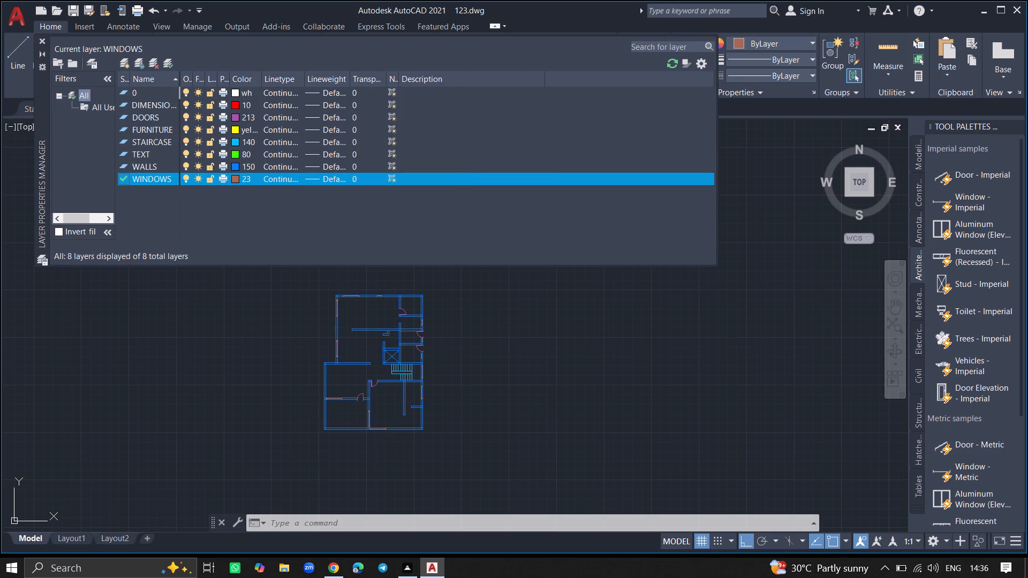
Save the 123.dwg drawing and close the Layer Properties Manager.
{"action": "key", "text": "ctrl+s"}
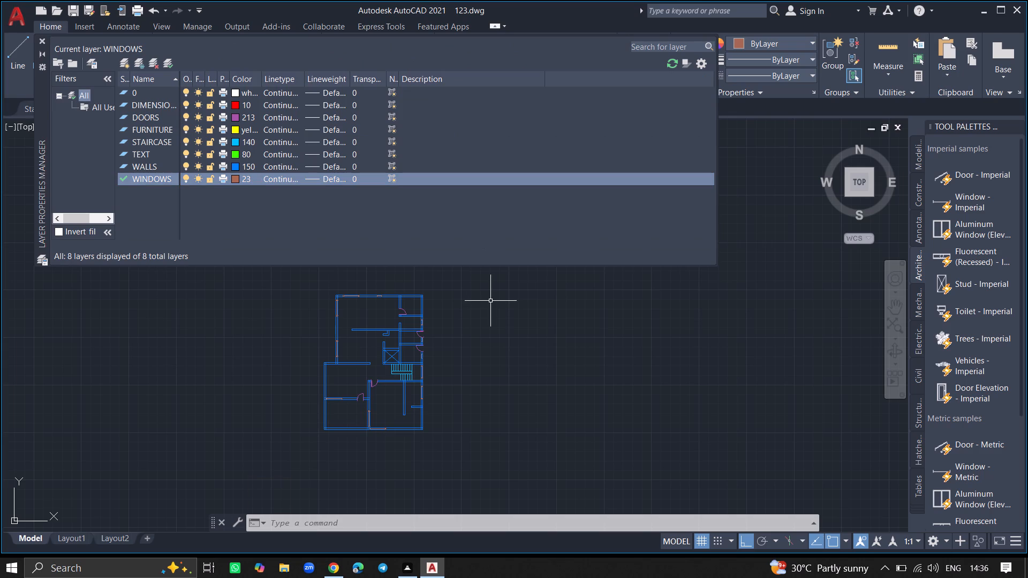
{"action": "left_click", "coordinate": [41, 33]}
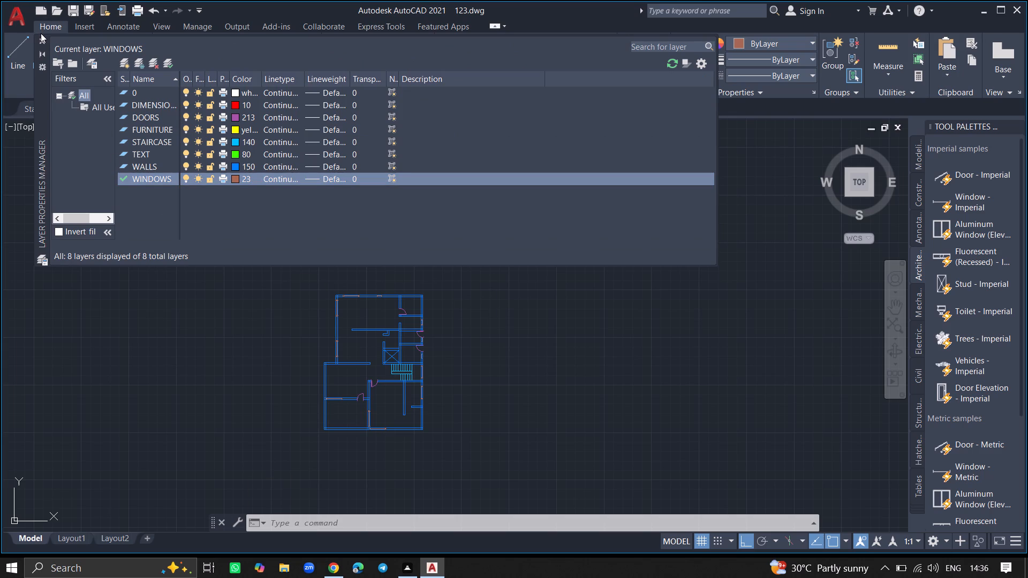
{"action": "left_click", "coordinate": [41, 37]}
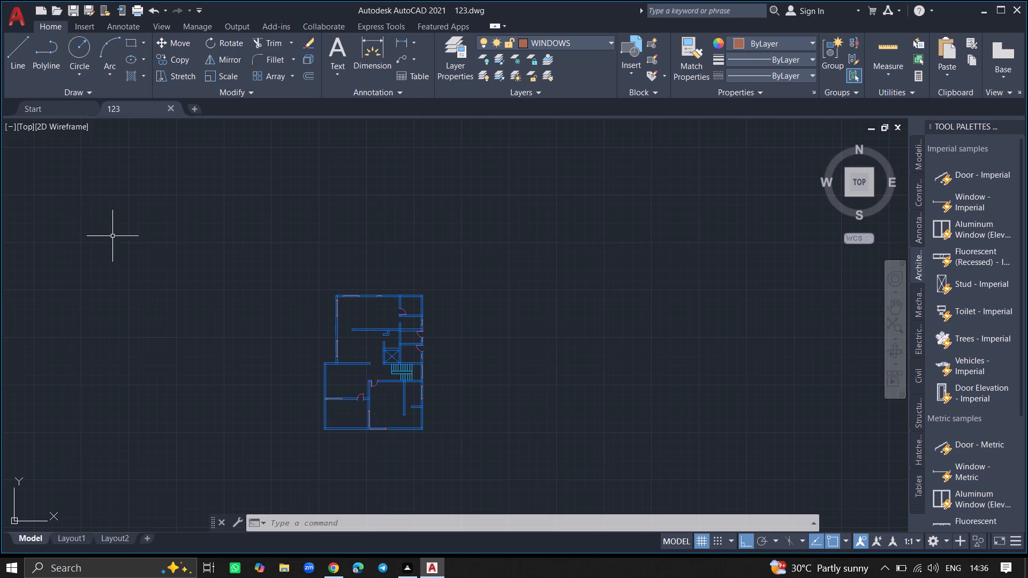
{"action": "key", "text": "ctrl+s"}
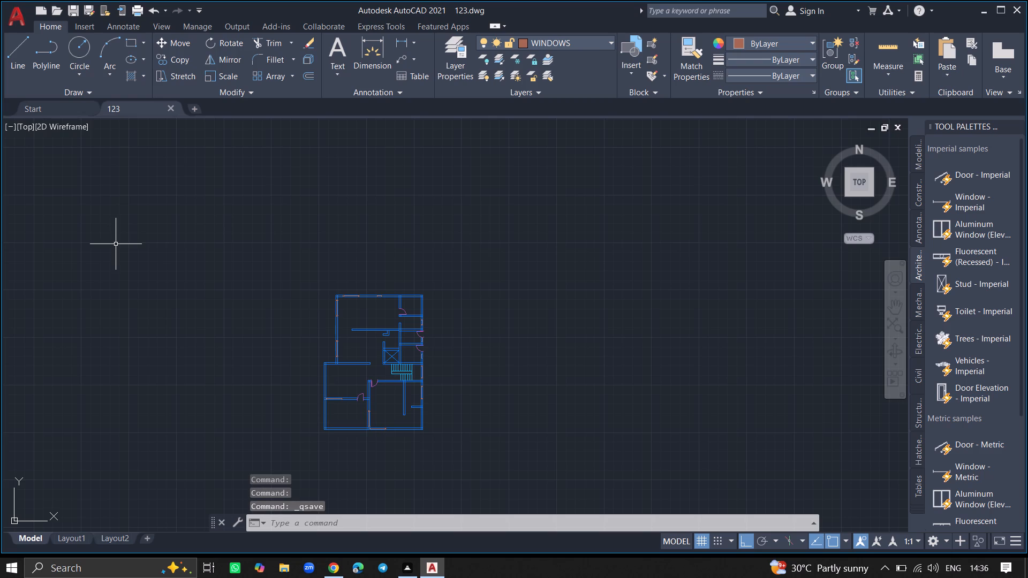
{"action": "key", "text": "ctrl+s"}
{"action": "key", "text": "ctrl+s"}
{"action": "key", "text": "ctrl+s"}
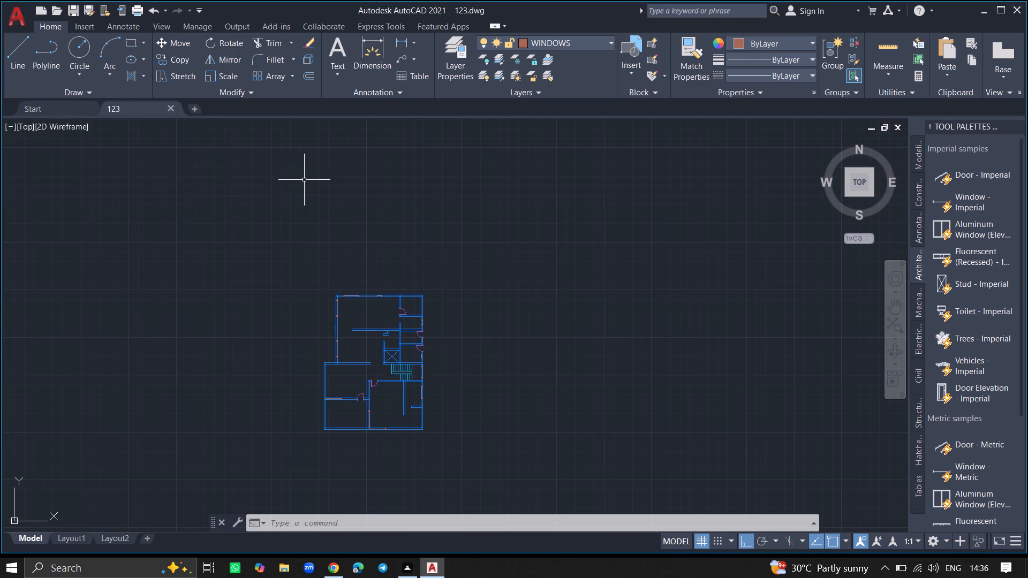
Start the Hatch command for the floor plan.
{"action": "left_click", "coordinate": [130, 74]}
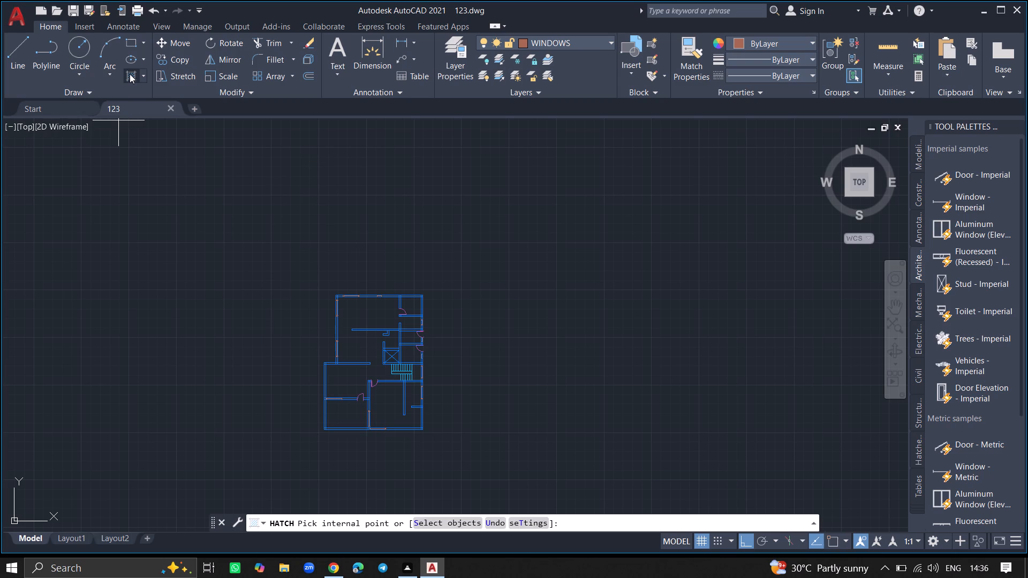
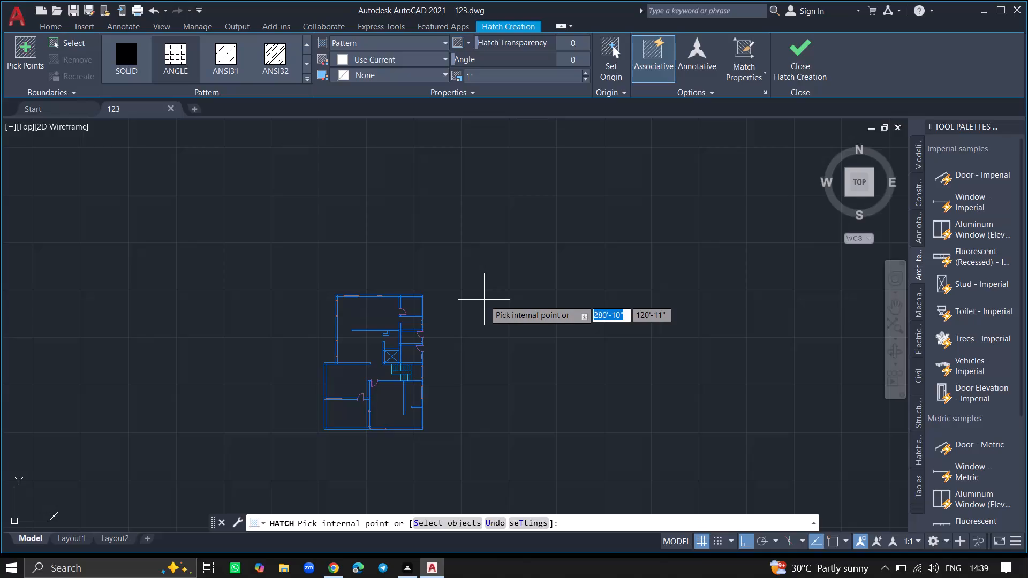
Set the hatch to solid blue and fill the northwest wall corner and its adjoining wall pieces up to the nearest windows.
{"action": "left_click", "coordinate": [402, 59]}
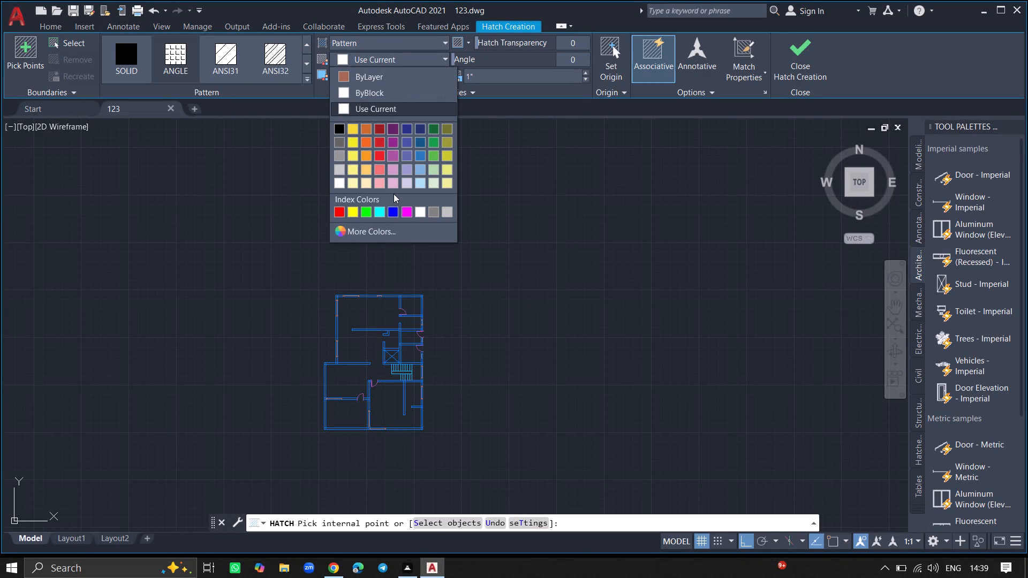
{"action": "left_click", "coordinate": [392, 210]}
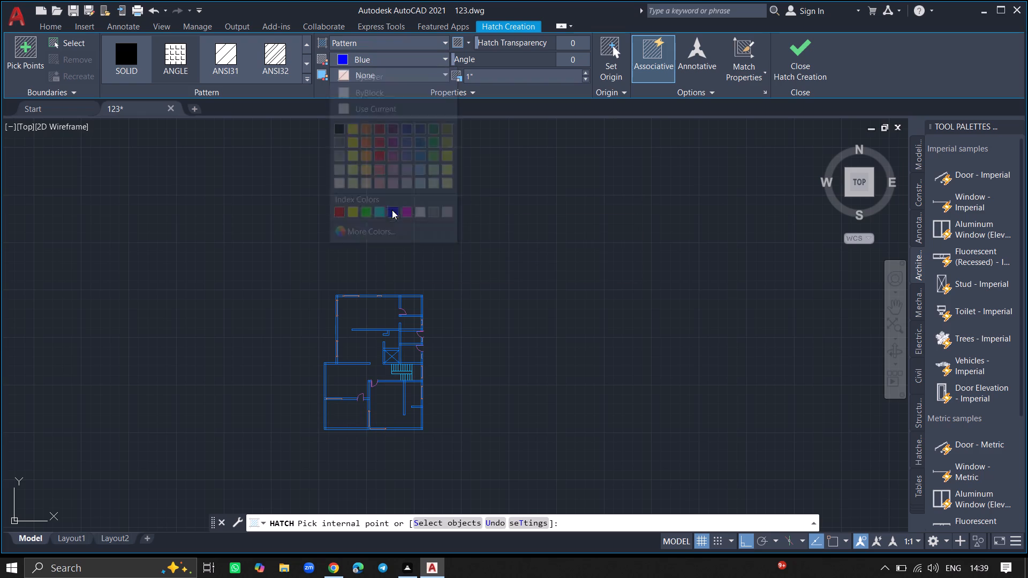
{"action": "scroll", "coordinate": [338, 298], "scroll_direction": "up", "scroll_amount": 7, "text": "ctrl"}
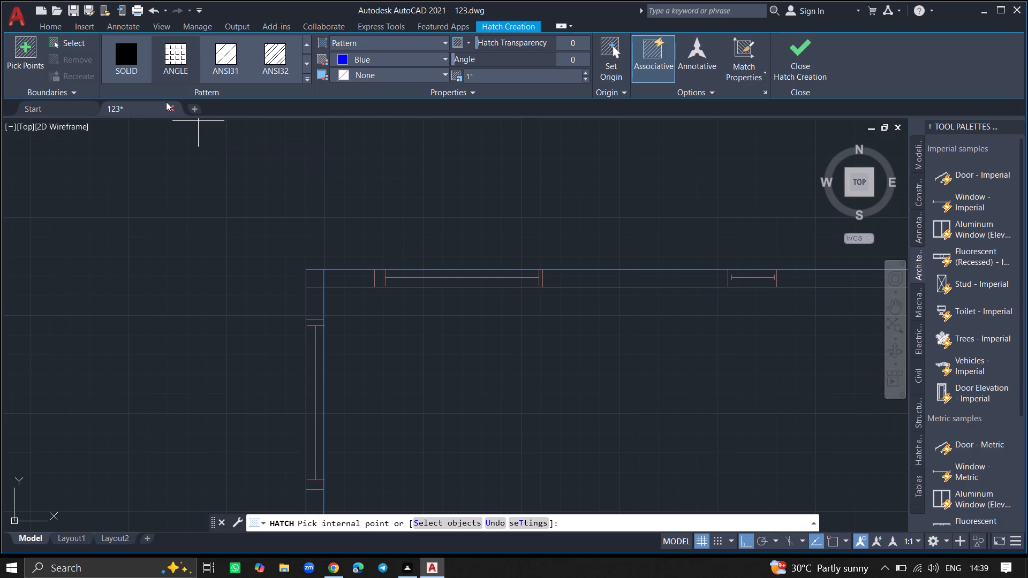
{"action": "left_click", "coordinate": [130, 69]}
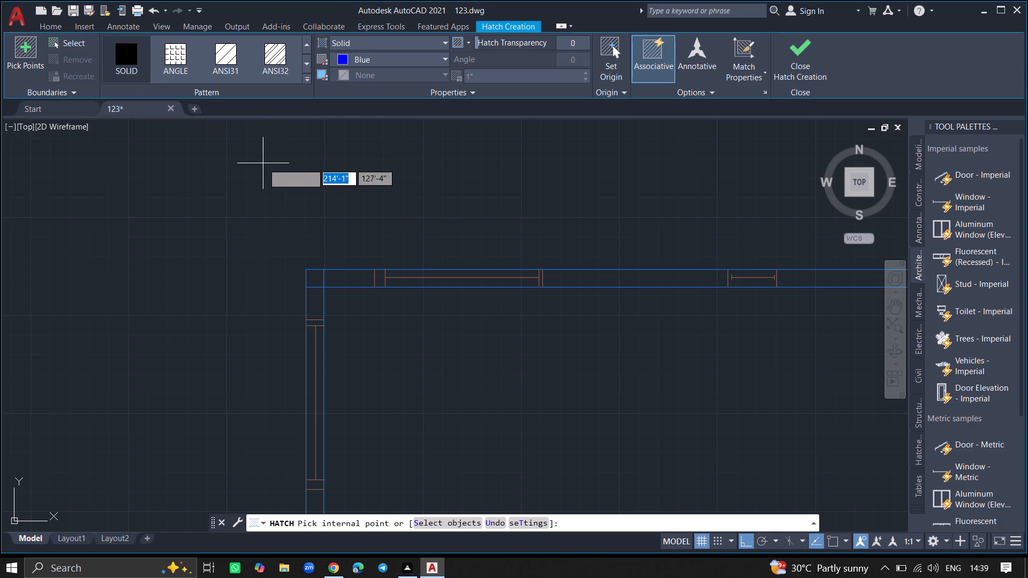
{"action": "left_click", "coordinate": [315, 272]}
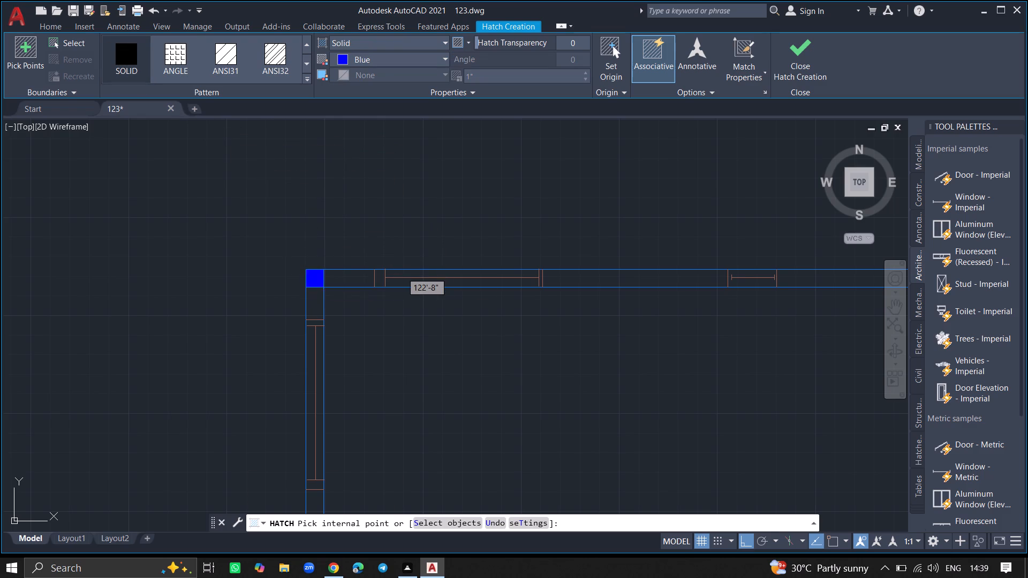
{"action": "left_click", "coordinate": [315, 294]}
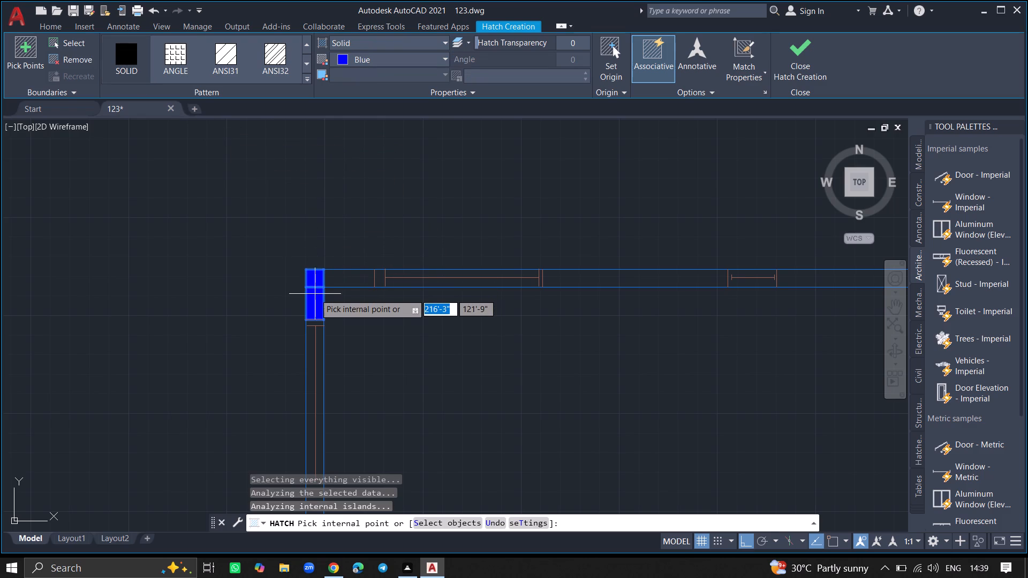
{"action": "left_click", "coordinate": [338, 277]}
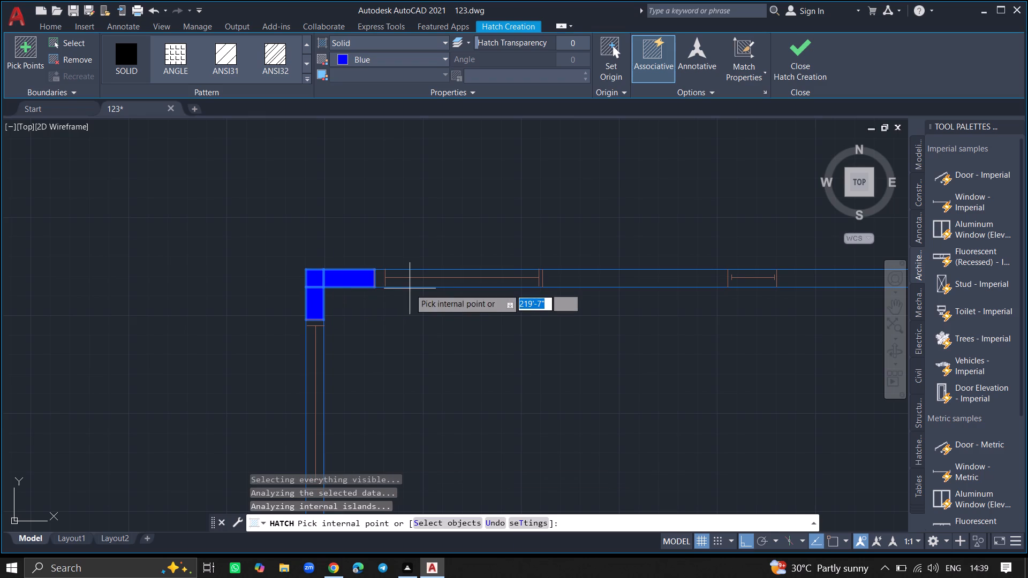
Fill the north wall between and east of the windows, its partition junction, the partition above the door and the wall square below the door.
{"action": "left_click", "coordinate": [617, 278]}
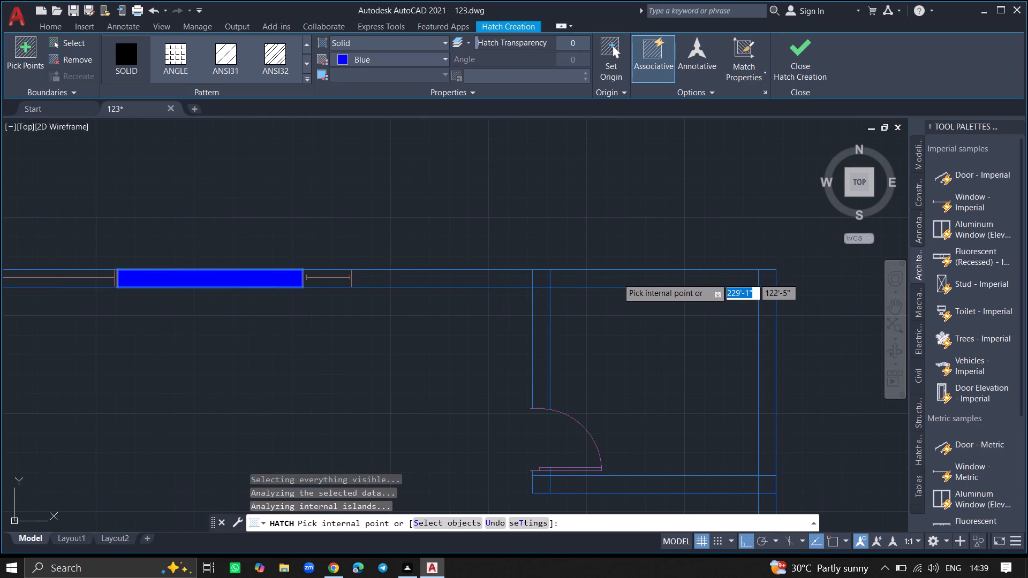
{"action": "left_click", "coordinate": [490, 282]}
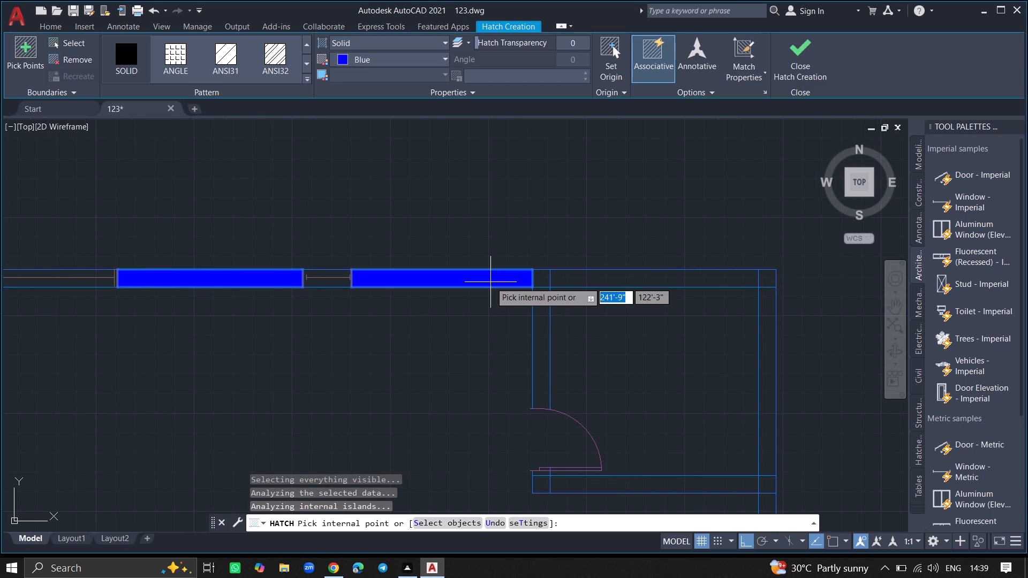
{"action": "left_click", "coordinate": [539, 281]}
{"action": "left_click", "coordinate": [541, 340]}
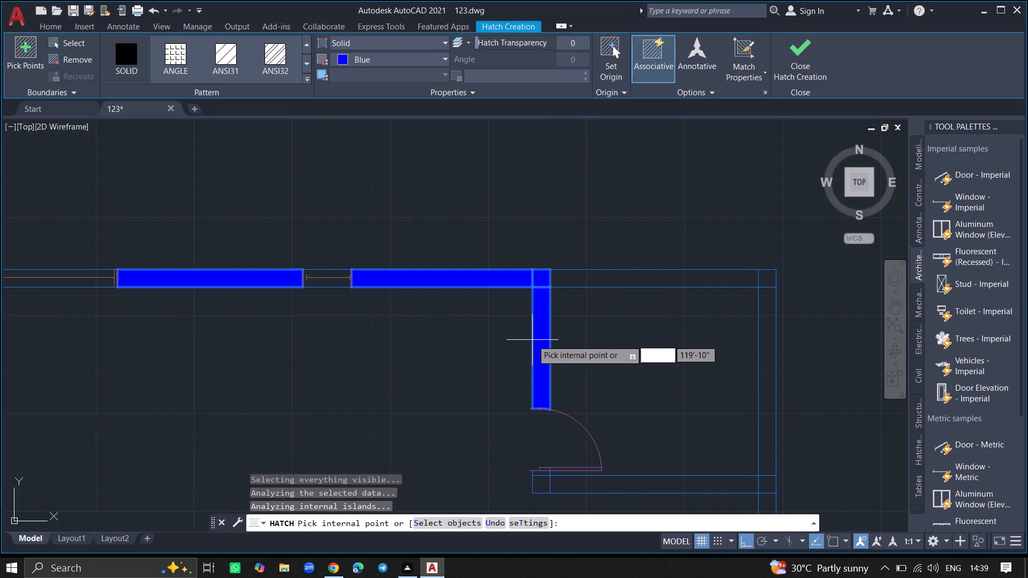
{"action": "scroll", "coordinate": [475, 345], "scroll_direction": "down", "scroll_amount": 4, "text": "ctrl"}
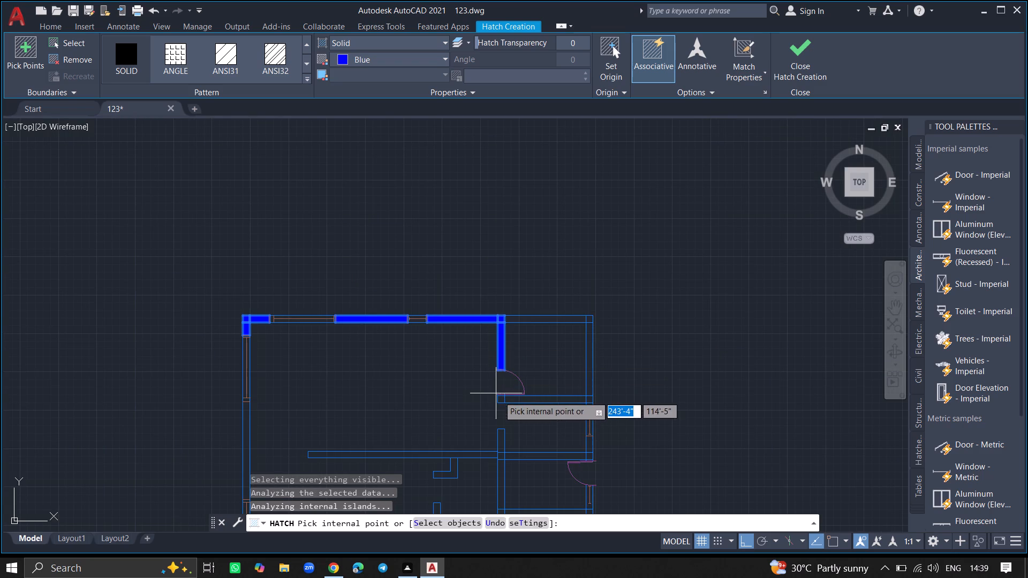
{"action": "left_click", "coordinate": [502, 399]}
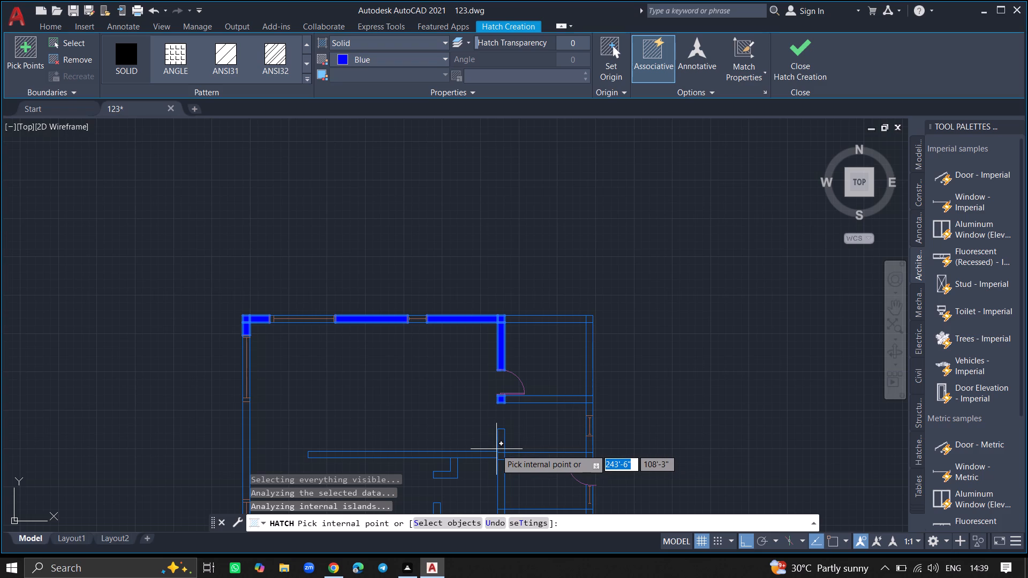
Fill the long horizontal interior wall south of that door, its partition crossing and its continuation up to the east exterior wall.
{"action": "scroll", "coordinate": [496, 449], "scroll_direction": "up", "scroll_amount": 3, "text": "ctrl"}
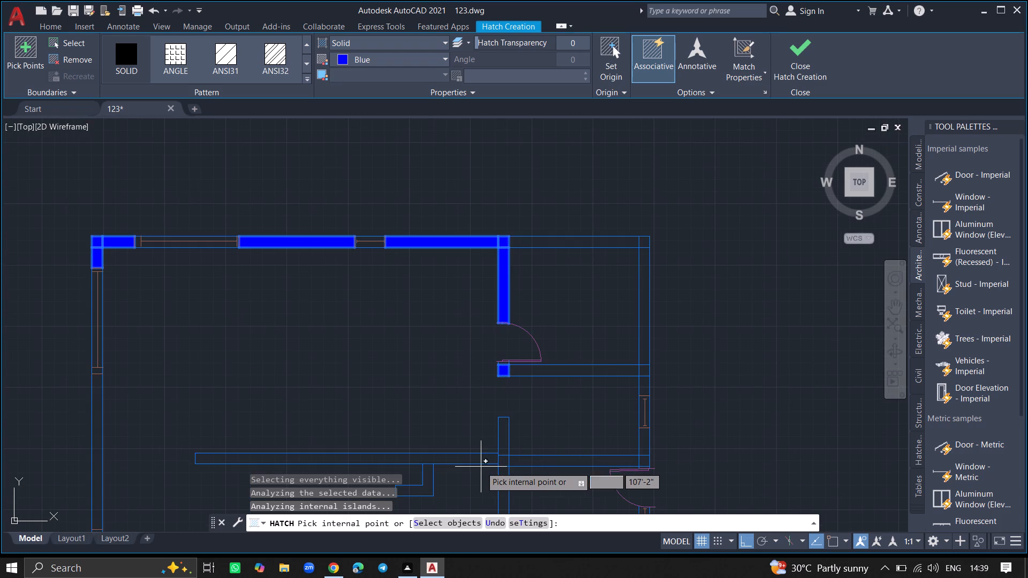
{"action": "left_click", "coordinate": [481, 467]}
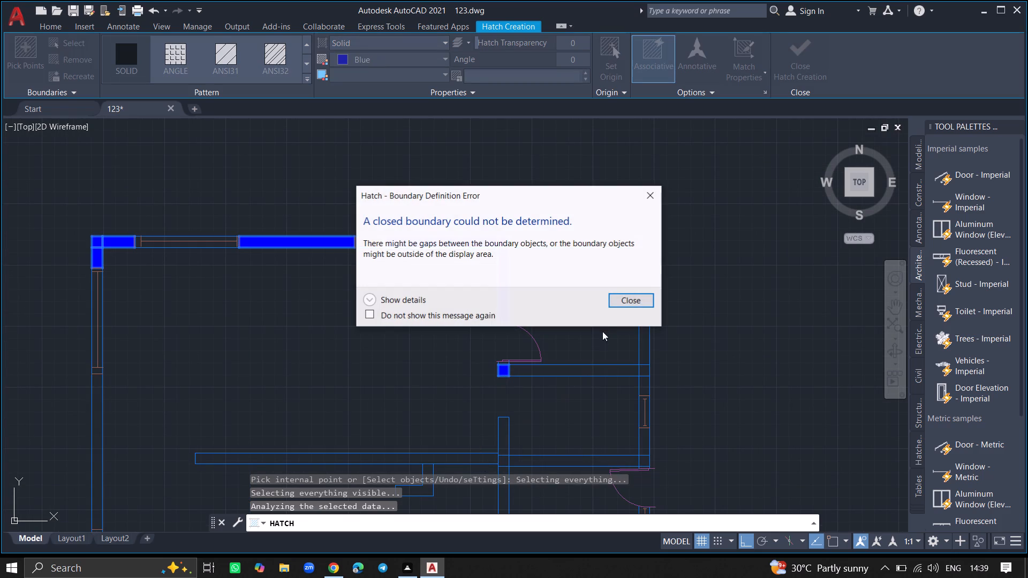
{"action": "left_click", "coordinate": [615, 301]}
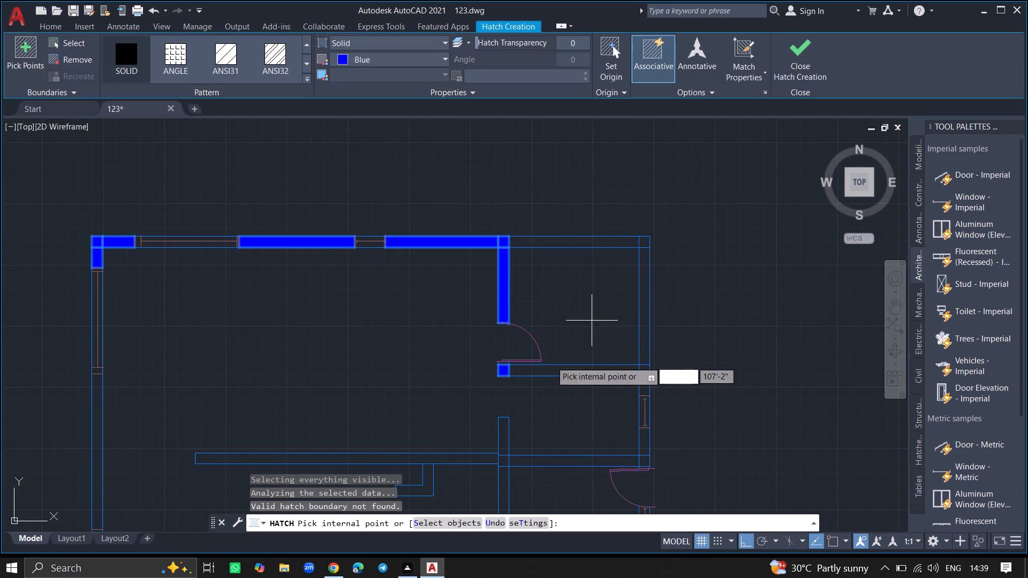
{"action": "left_click", "coordinate": [470, 459]}
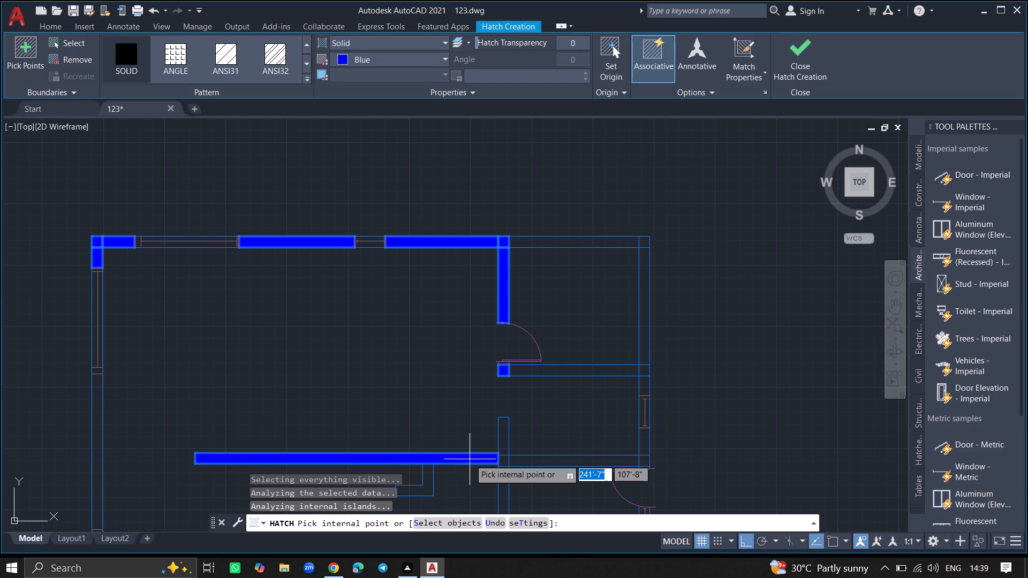
{"action": "left_click", "coordinate": [501, 458]}
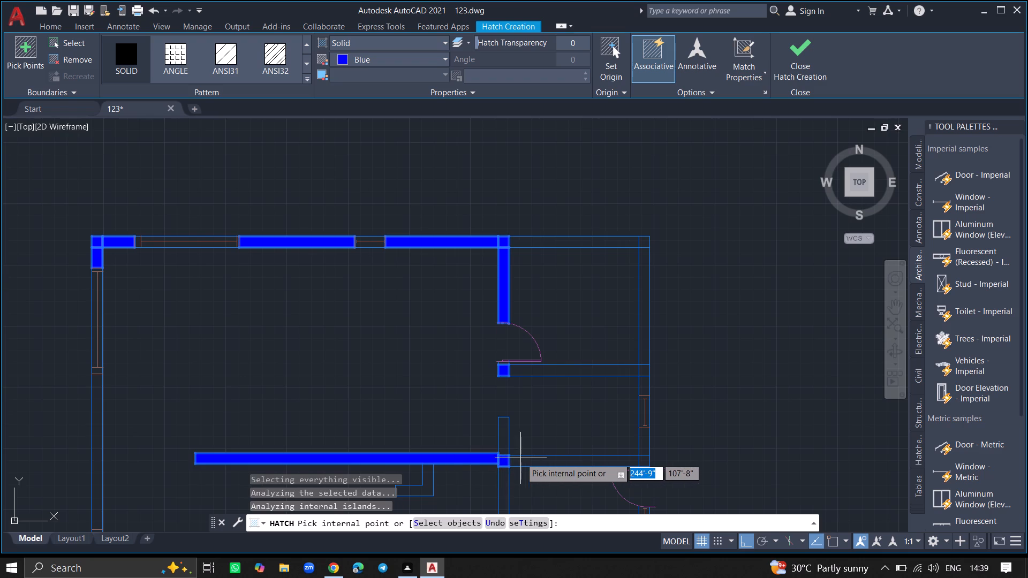
{"action": "left_click", "coordinate": [531, 460]}
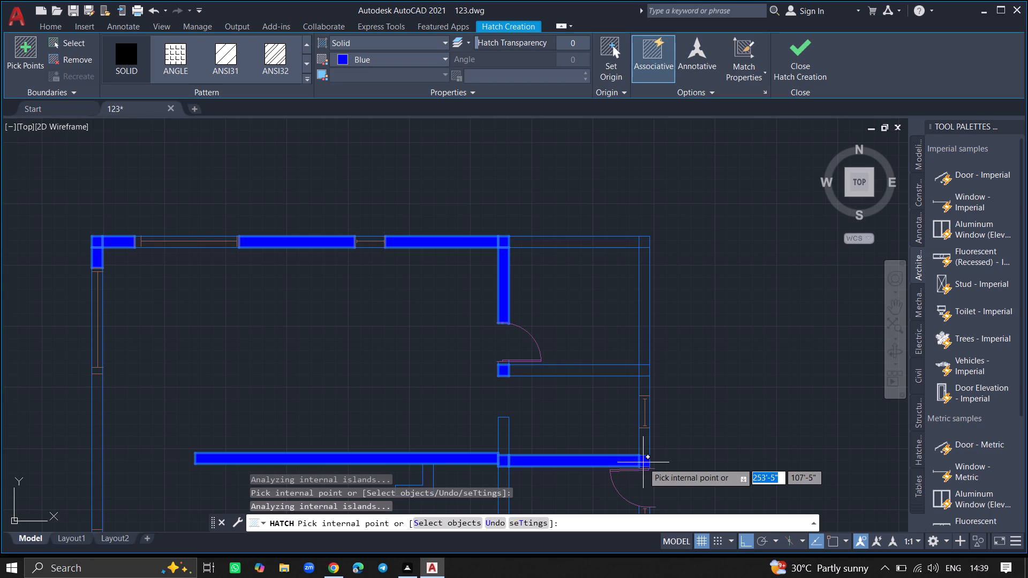
Fill that wall's east-wall junction, the east wall pieces around the small window, and the horizontal partition just north of the window with its junction.
{"action": "scroll", "coordinate": [643, 462], "scroll_direction": "up", "scroll_amount": 3, "text": "ctrl"}
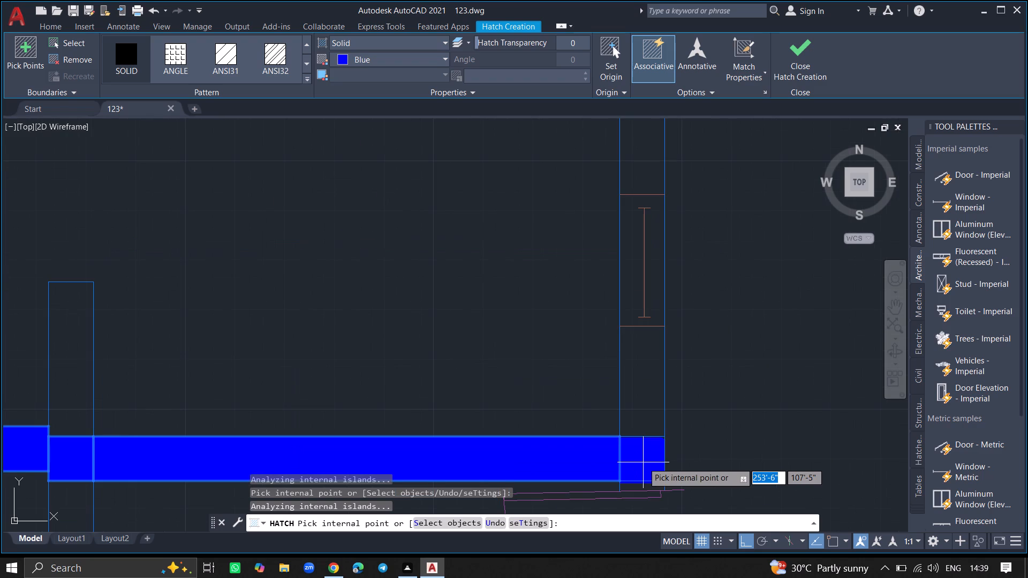
{"action": "left_click", "coordinate": [643, 462]}
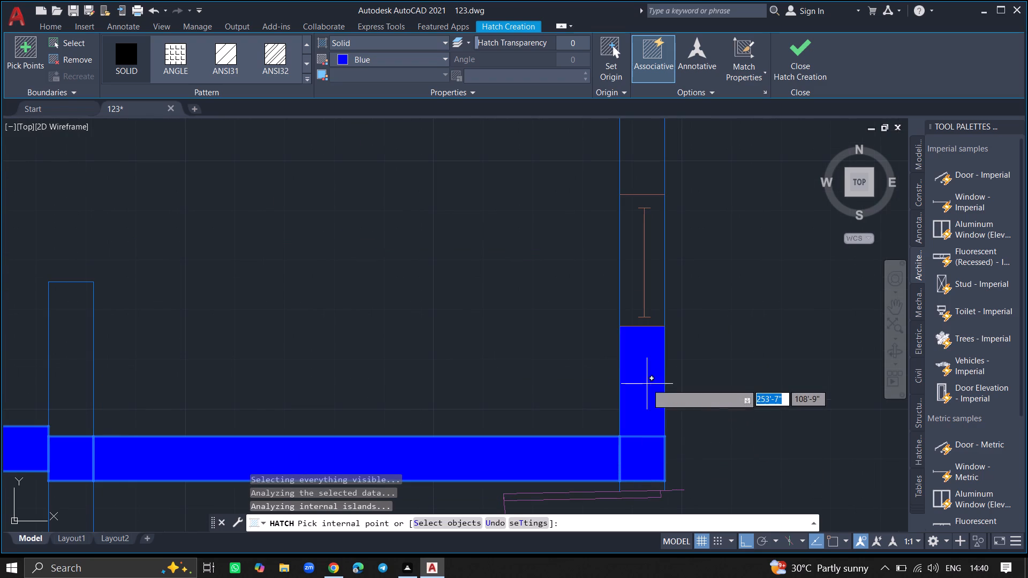
{"action": "left_click", "coordinate": [647, 384]}
{"action": "scroll", "coordinate": [647, 384], "scroll_direction": "down", "scroll_amount": 2, "text": "ctrl"}
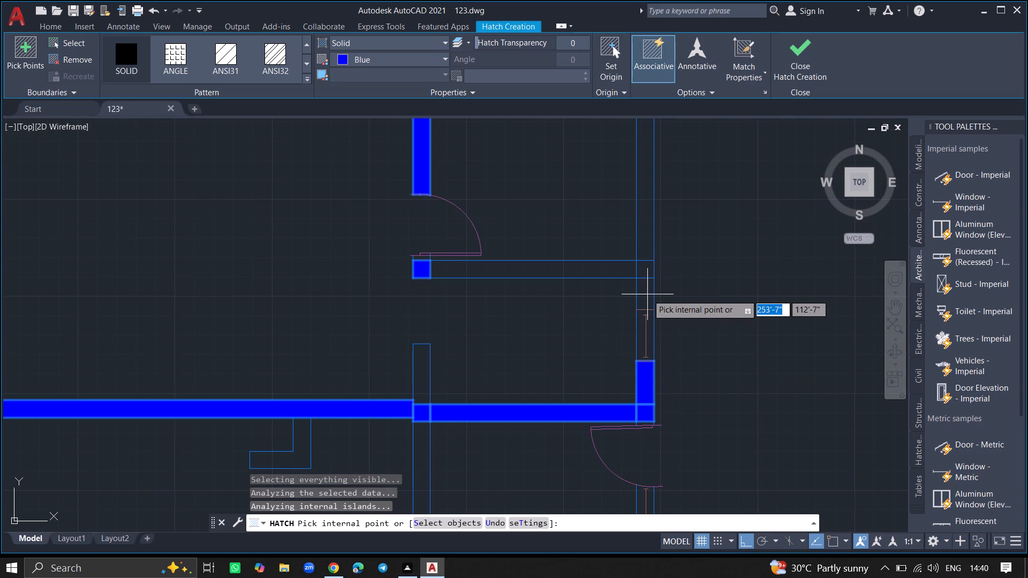
{"action": "left_click", "coordinate": [647, 294]}
{"action": "left_click", "coordinate": [644, 274]}
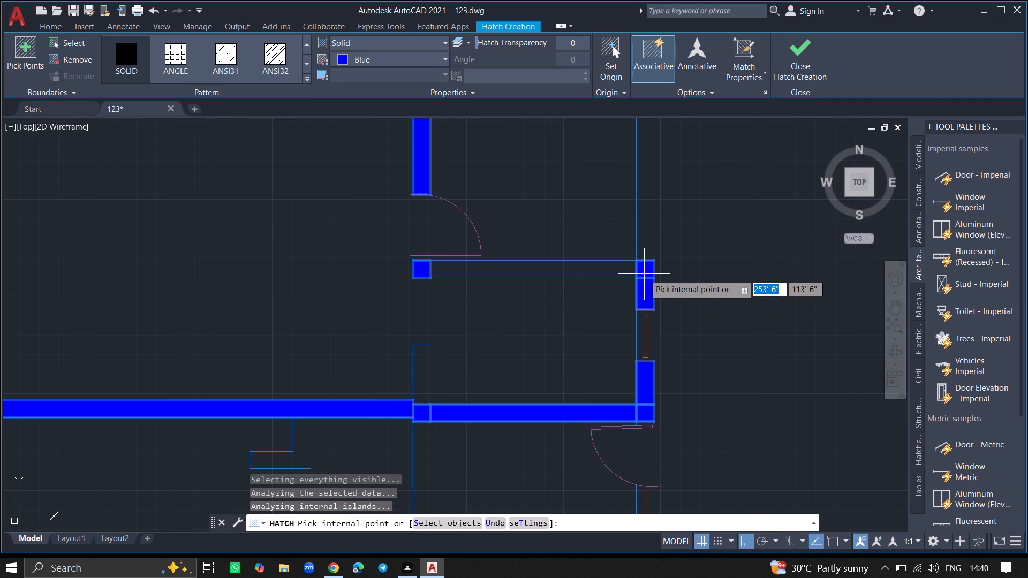
{"action": "left_click", "coordinate": [611, 274]}
Fill the west exterior wall segment between the two windows of the large north room.
{"action": "scroll", "coordinate": [550, 324], "scroll_direction": "down", "scroll_amount": 4, "text": "ctrl"}
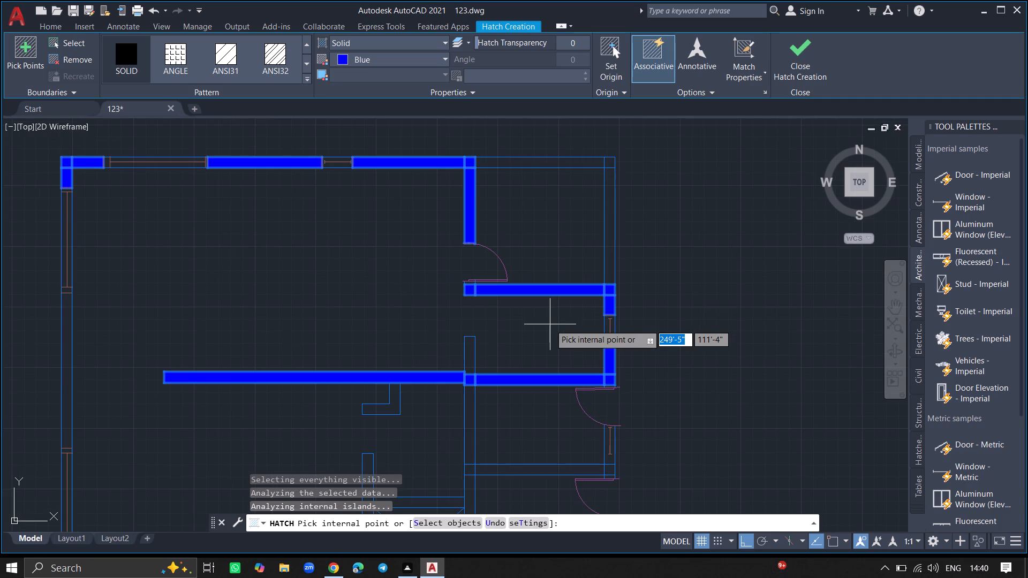
{"action": "scroll", "coordinate": [550, 324], "scroll_direction": "down", "scroll_amount": 2, "text": "ctrl"}
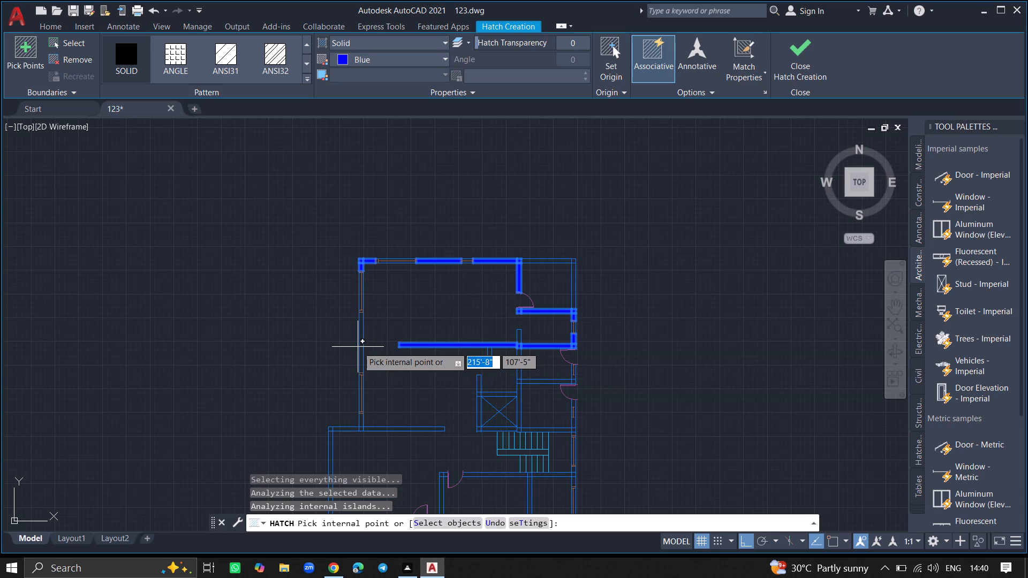
{"action": "scroll", "coordinate": [358, 347], "scroll_direction": "up", "scroll_amount": 4, "text": "ctrl"}
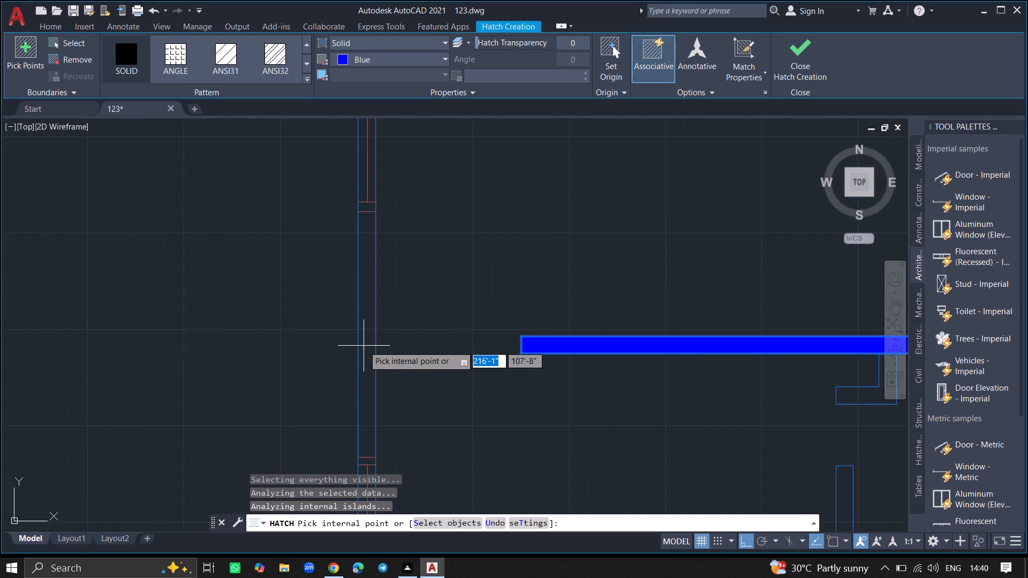
{"action": "left_click", "coordinate": [364, 346]}
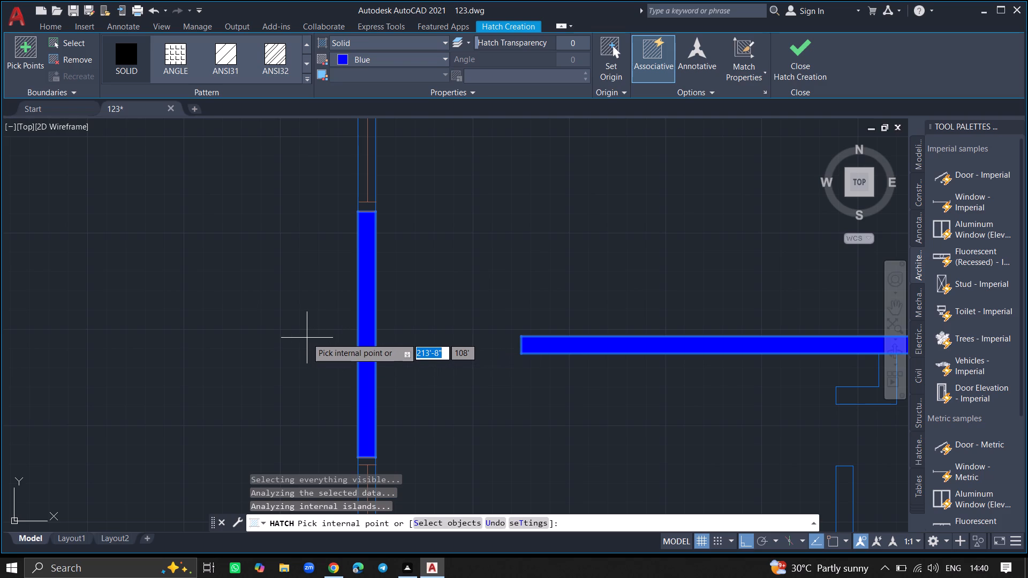
Fill the lower west exterior wall, its corner, and the horizontal wall running east, including the junction and short piece below the west window.
{"action": "scroll", "coordinate": [307, 338], "scroll_direction": "down", "scroll_amount": 4, "text": "ctrl"}
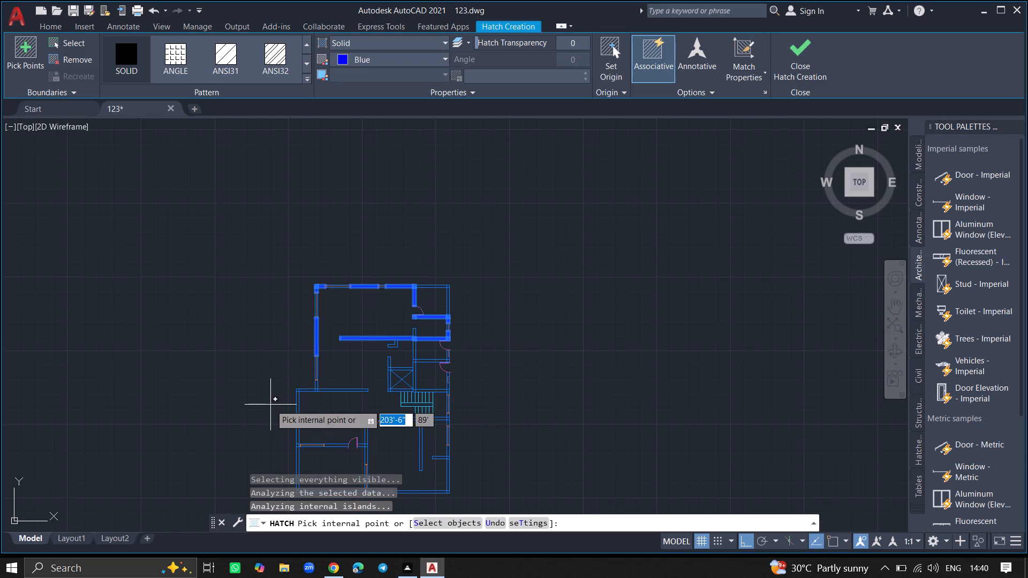
{"action": "scroll", "coordinate": [282, 406], "scroll_direction": "up", "scroll_amount": 3, "text": "ctrl"}
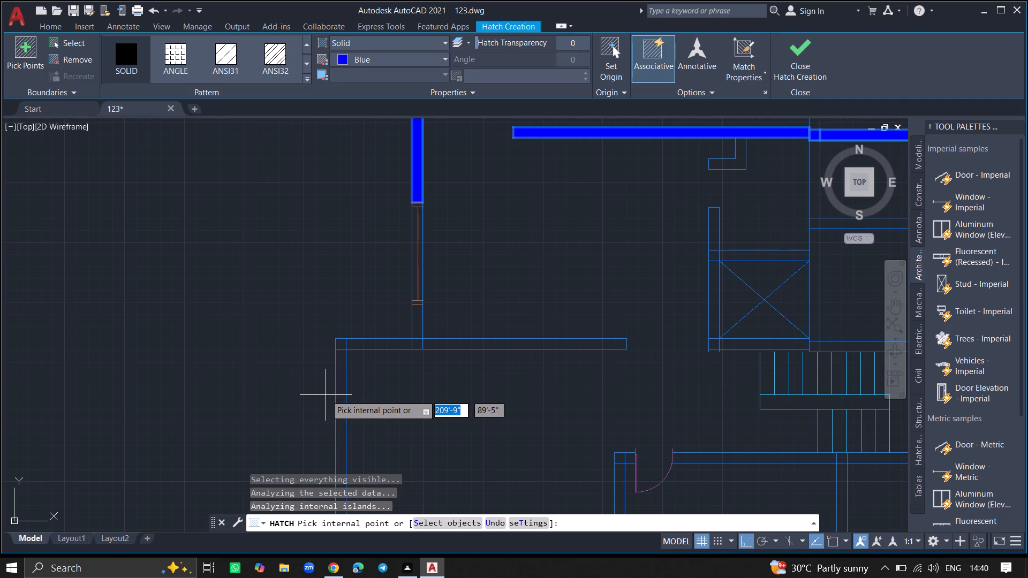
{"action": "left_click", "coordinate": [339, 397]}
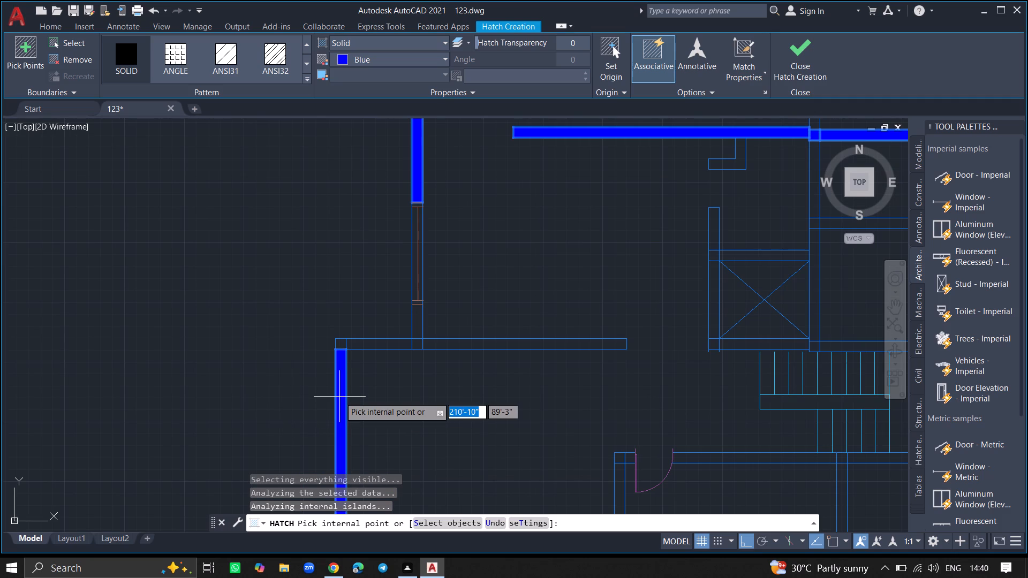
{"action": "left_click", "coordinate": [342, 346]}
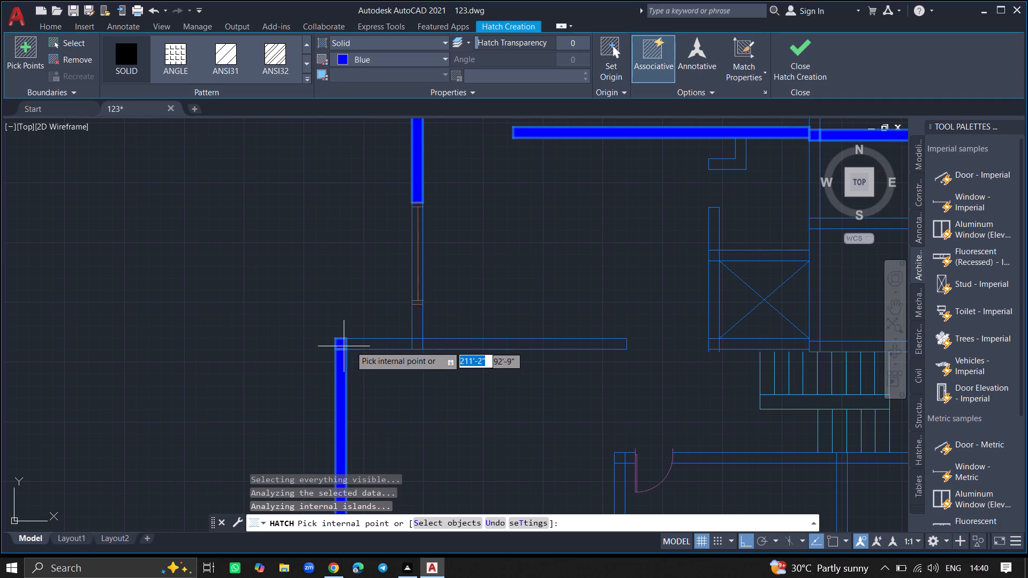
{"action": "left_click", "coordinate": [357, 346]}
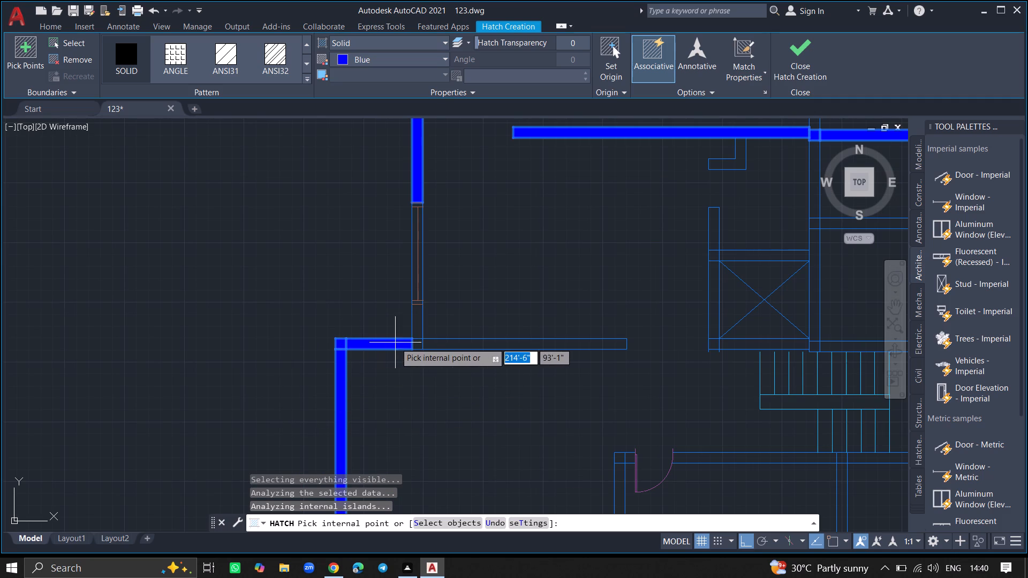
{"action": "left_click", "coordinate": [416, 345]}
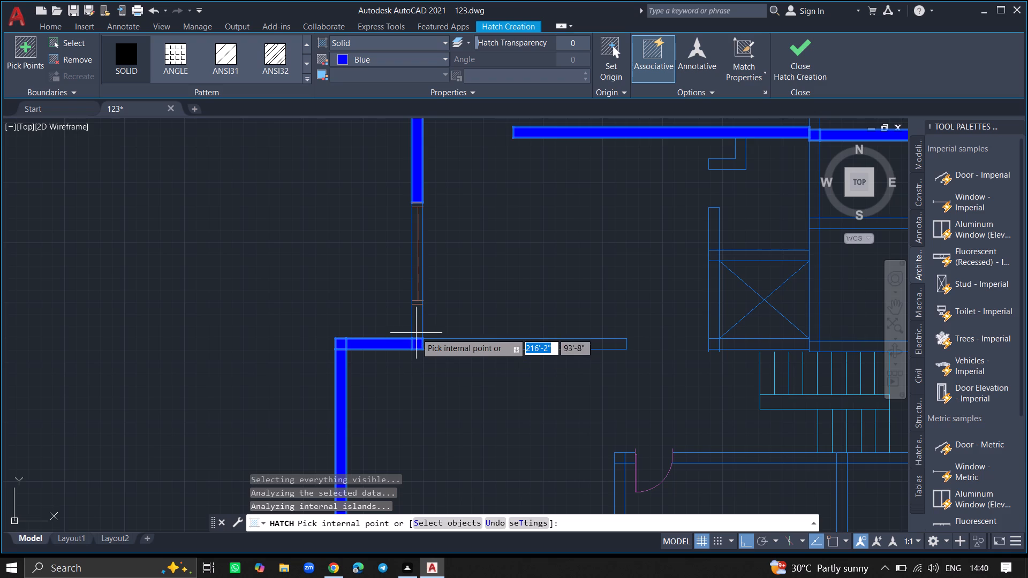
{"action": "left_click", "coordinate": [416, 330]}
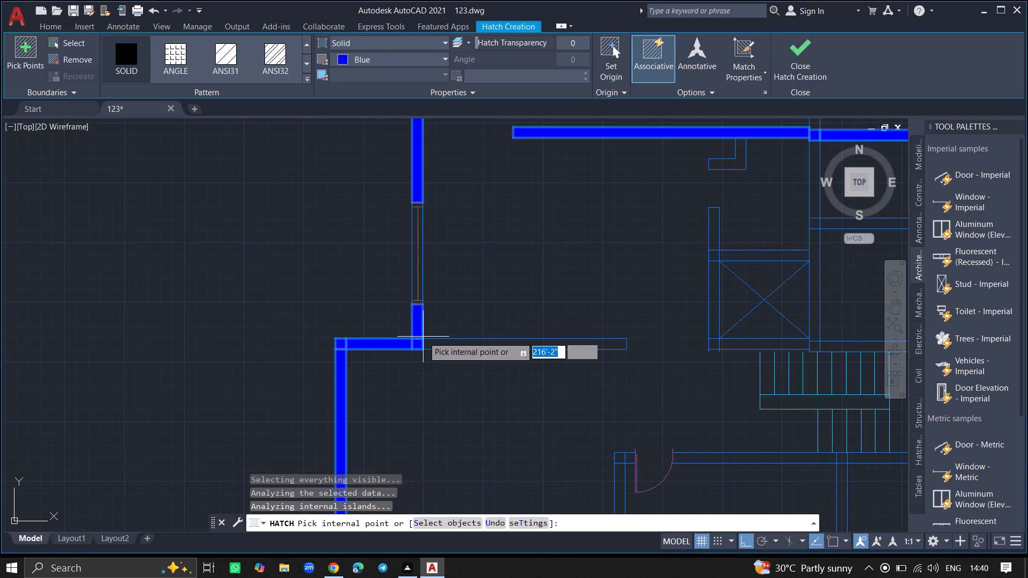
{"action": "left_click", "coordinate": [450, 343]}
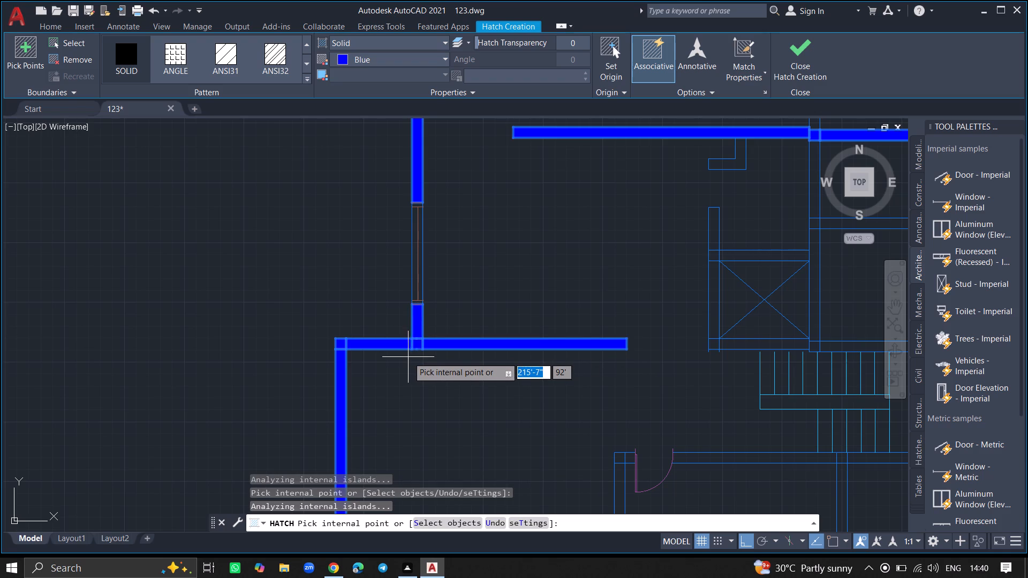
{"action": "scroll", "coordinate": [408, 357], "scroll_direction": "down", "scroll_amount": 2, "text": "ctrl"}
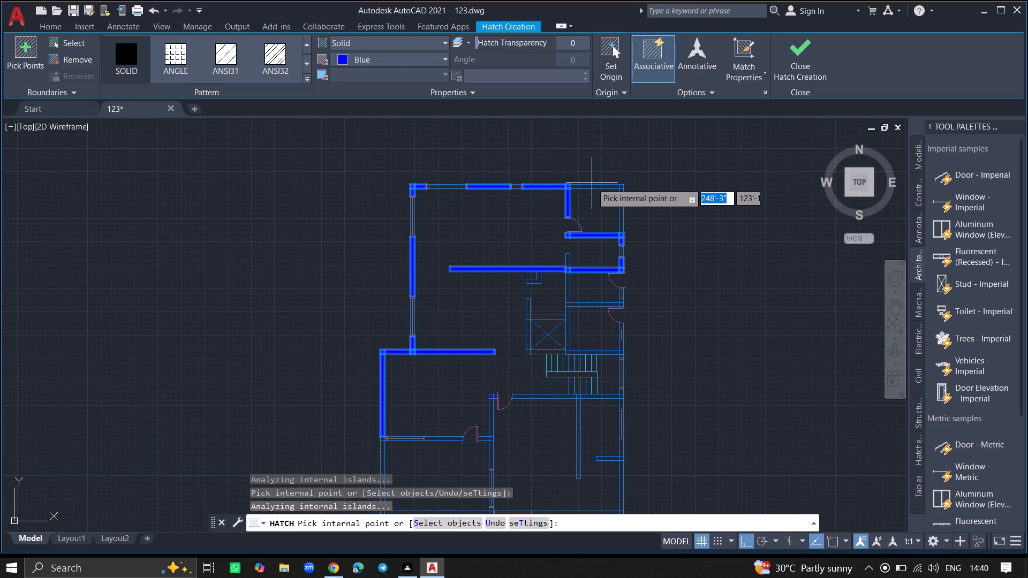
Fill the north exterior wall from the interior wall junction east, including the building's northeast corner.
{"action": "scroll", "coordinate": [592, 183], "scroll_direction": "up", "scroll_amount": 6, "text": "ctrl"}
{"action": "left_click", "coordinate": [588, 199]}
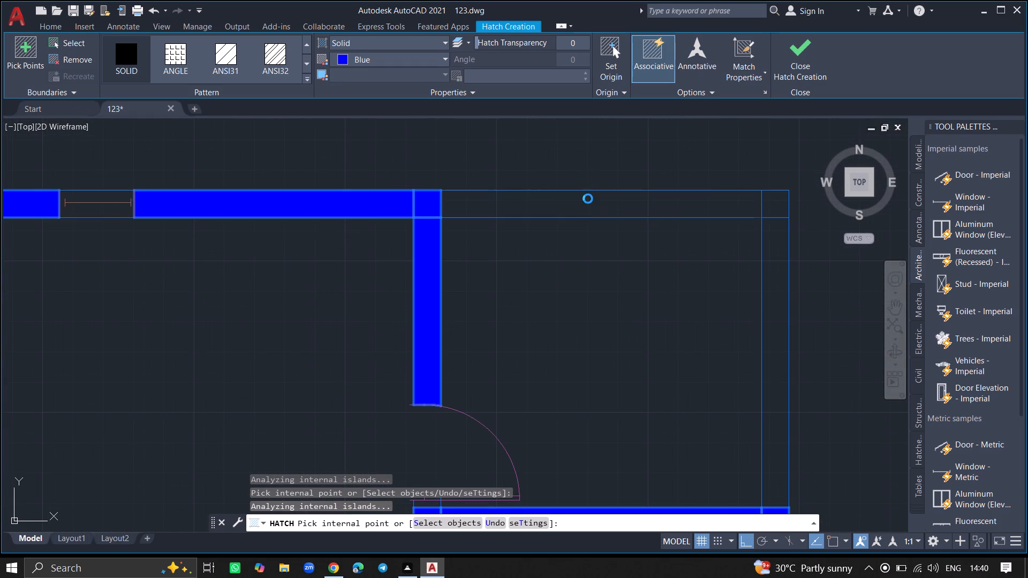
{"action": "left_click", "coordinate": [766, 199]}
Fill the west exterior wall of the southwest room and the building's southwest corner.
{"action": "scroll", "coordinate": [677, 254], "scroll_direction": "down", "scroll_amount": 6, "text": "ctrl"}
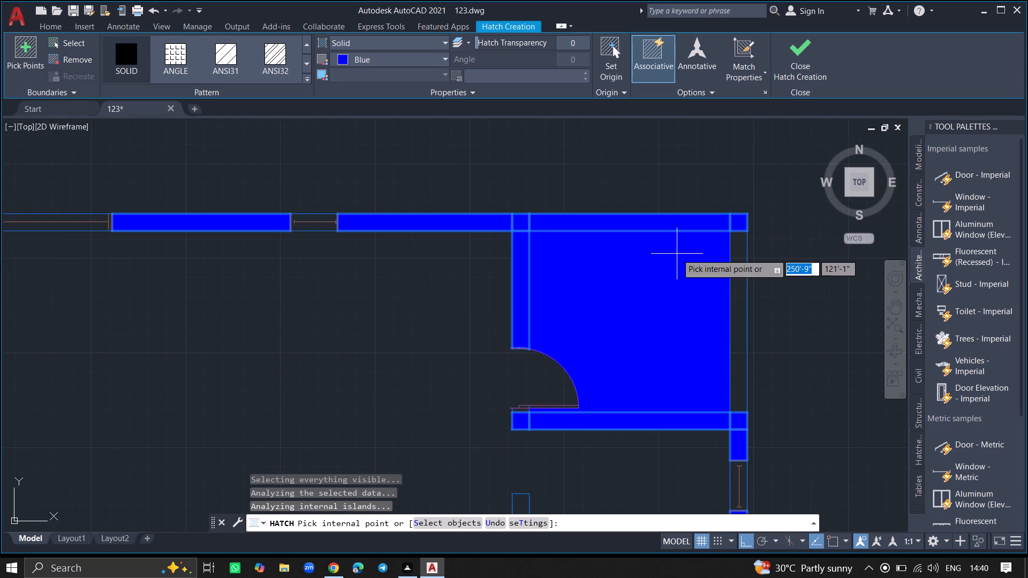
{"action": "scroll", "coordinate": [677, 254], "scroll_direction": "down", "scroll_amount": 8, "text": "ctrl"}
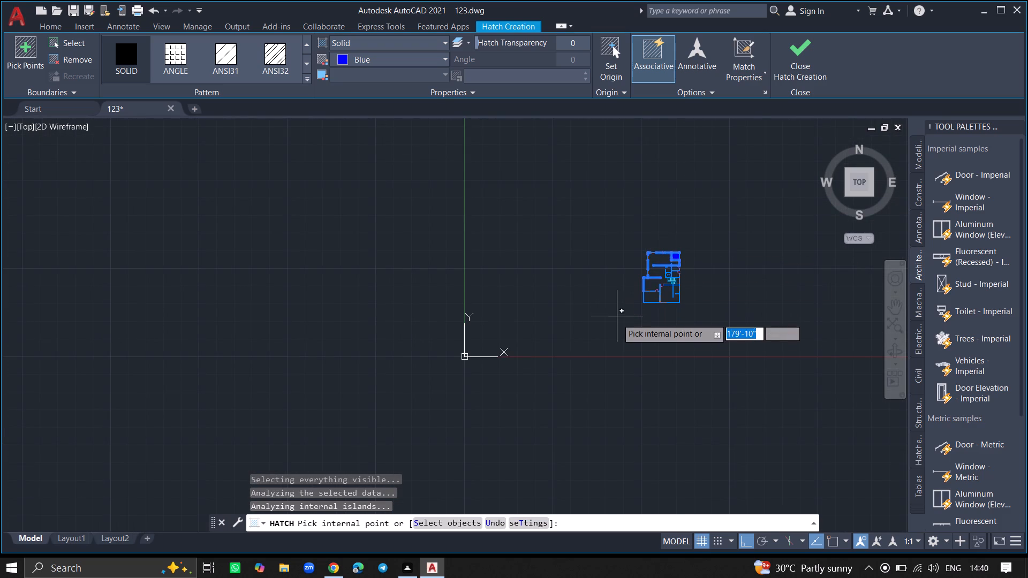
{"action": "scroll", "coordinate": [618, 324], "scroll_direction": "up", "scroll_amount": 6, "text": "ctrl"}
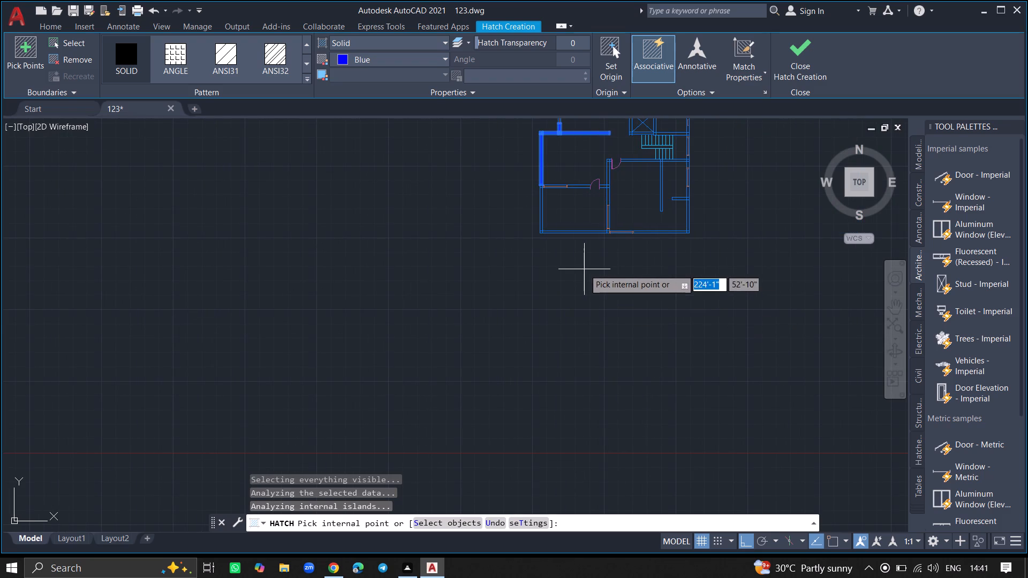
{"action": "scroll", "coordinate": [541, 216], "scroll_direction": "up", "scroll_amount": 3, "text": "ctrl"}
{"action": "left_click", "coordinate": [540, 216]}
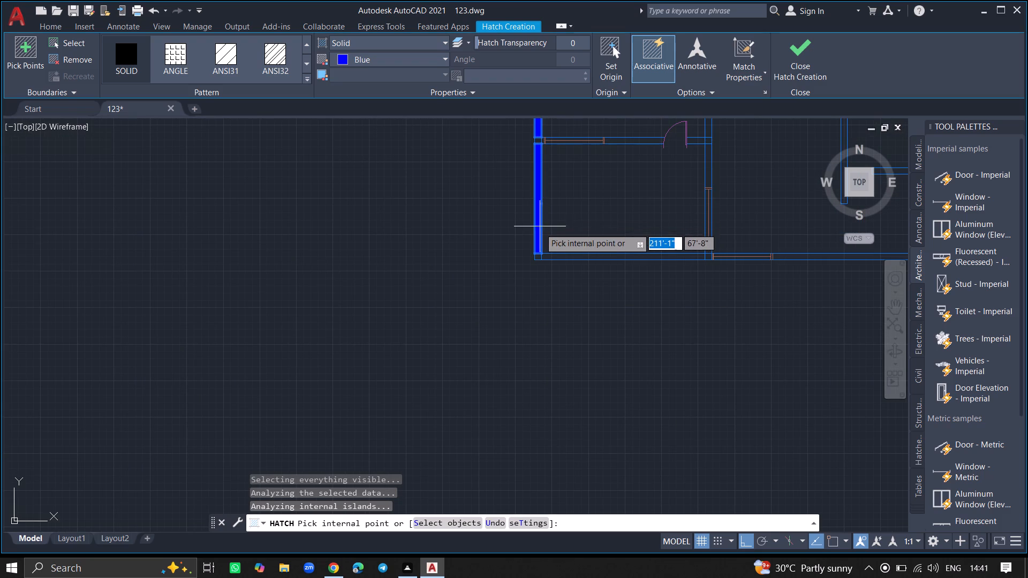
{"action": "left_click", "coordinate": [537, 256]}
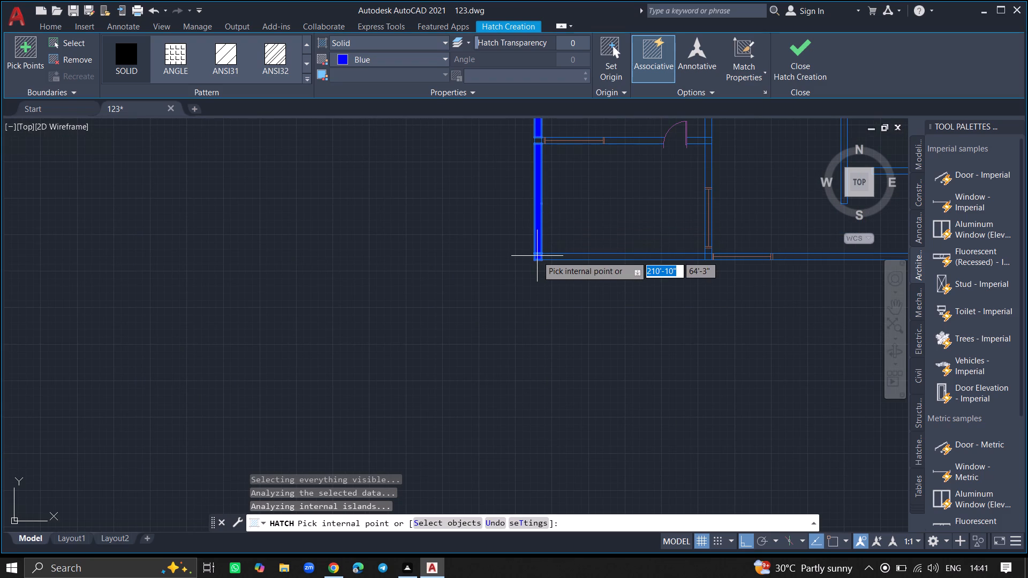
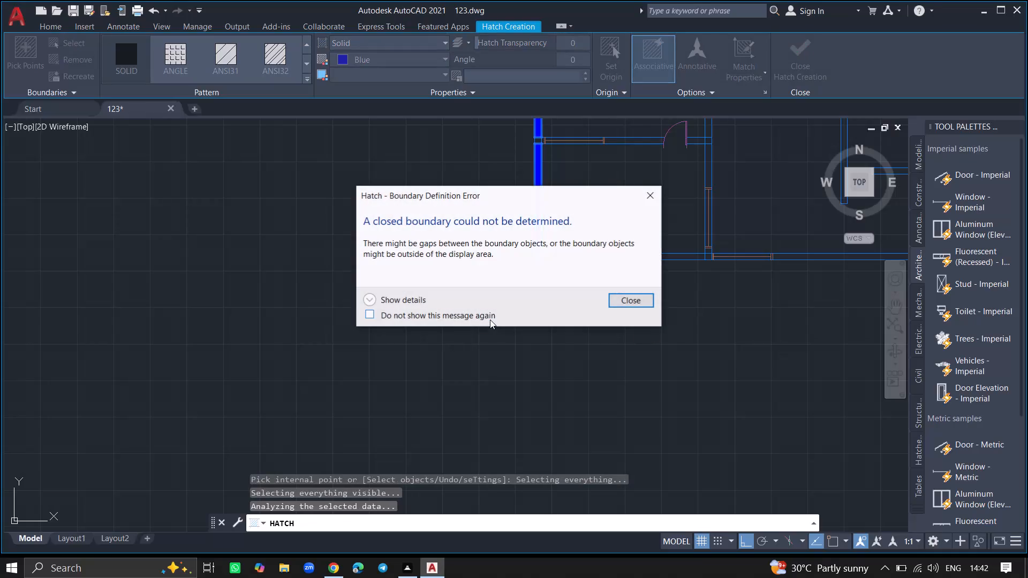
Fill the south exterior wall east of its window, the building's southeast corner, and the east exterior wall up to the short stub wall.
{"action": "left_click", "coordinate": [652, 197]}
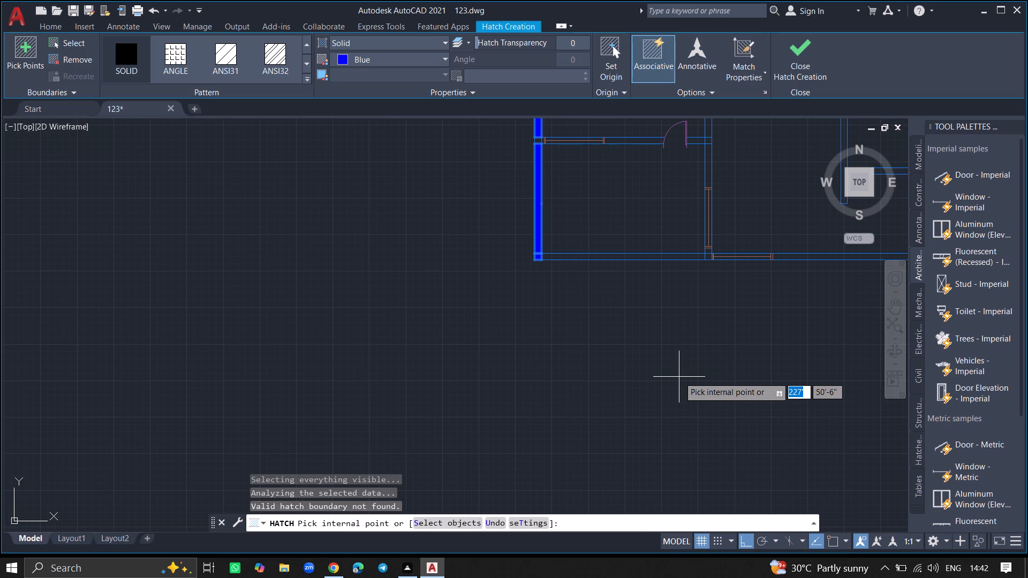
{"action": "scroll", "coordinate": [679, 377], "scroll_direction": "down", "scroll_amount": 6, "text": "ctrl"}
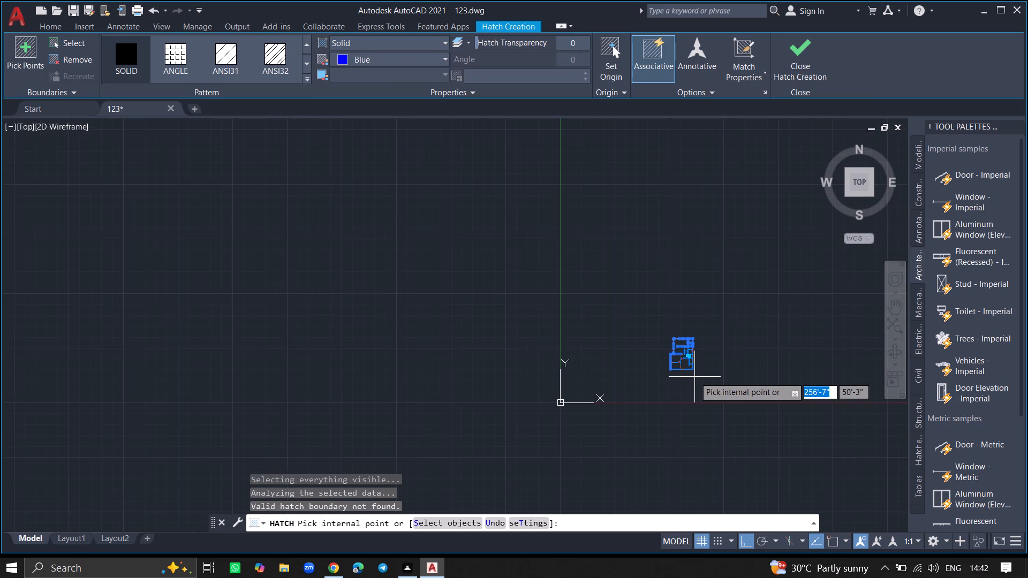
{"action": "scroll", "coordinate": [694, 377], "scroll_direction": "up", "scroll_amount": 6, "text": "ctrl"}
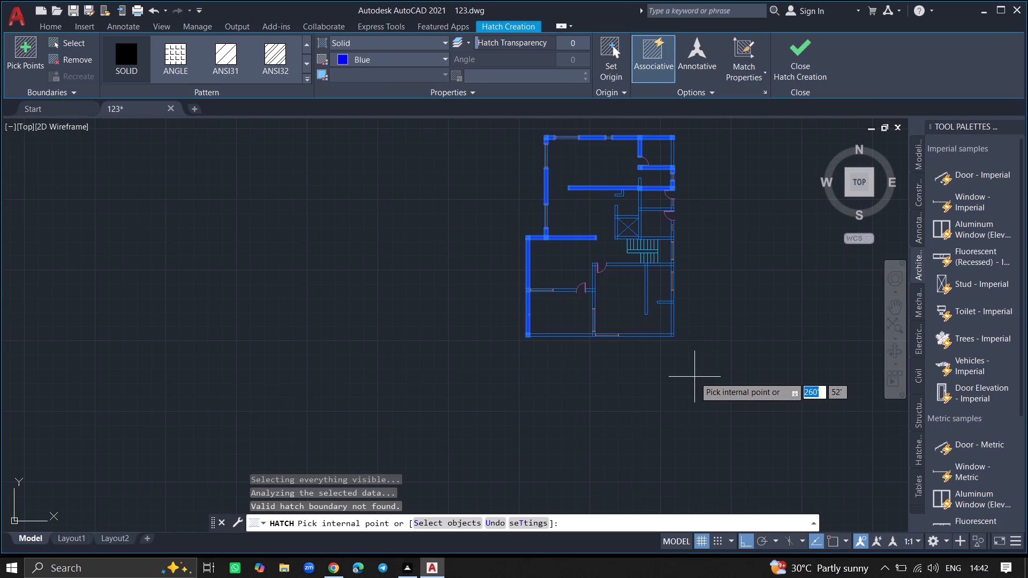
{"action": "scroll", "coordinate": [694, 377], "scroll_direction": "up", "scroll_amount": 2, "text": "ctrl"}
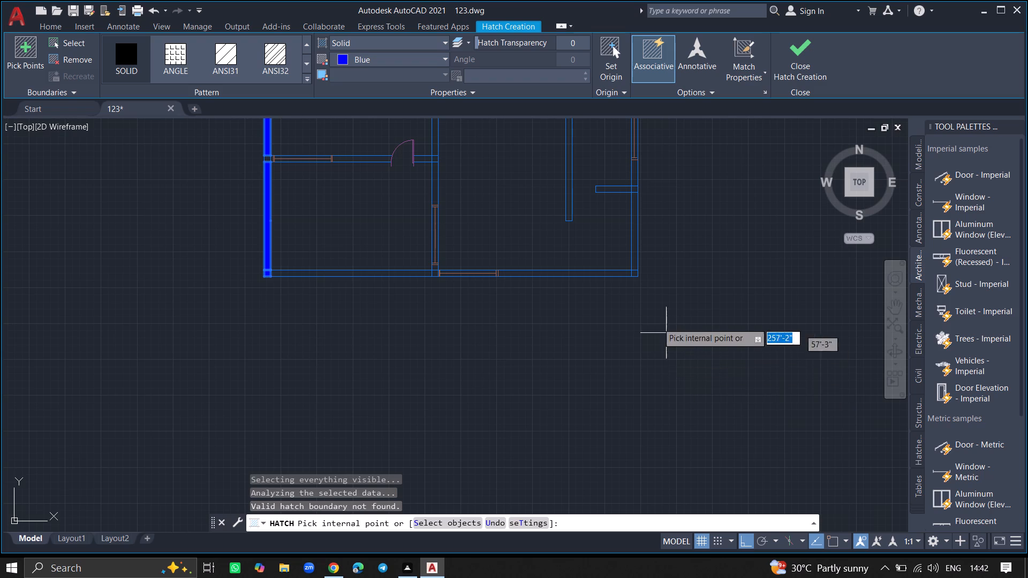
{"action": "left_click", "coordinate": [599, 272]}
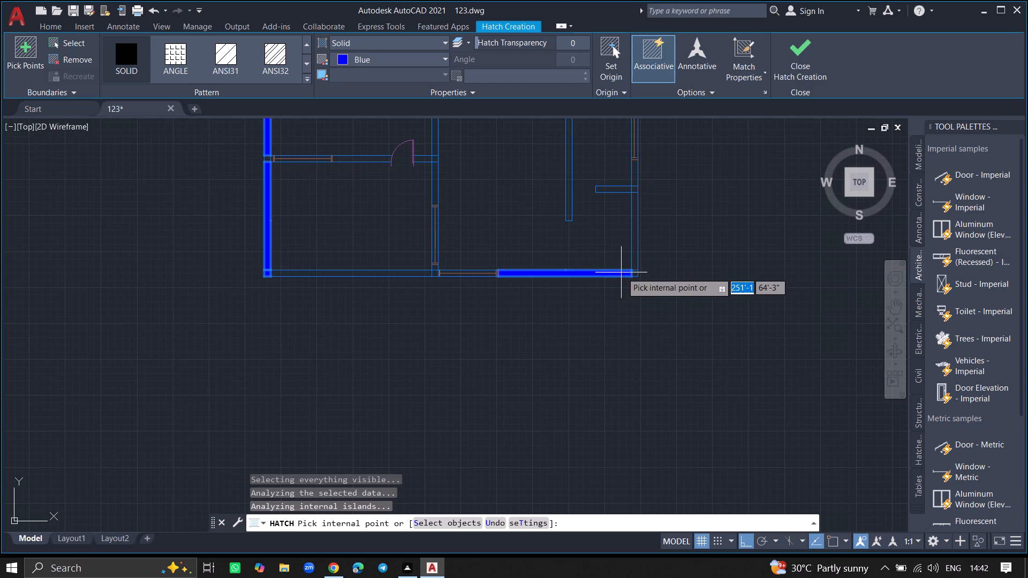
{"action": "left_click", "coordinate": [633, 275]}
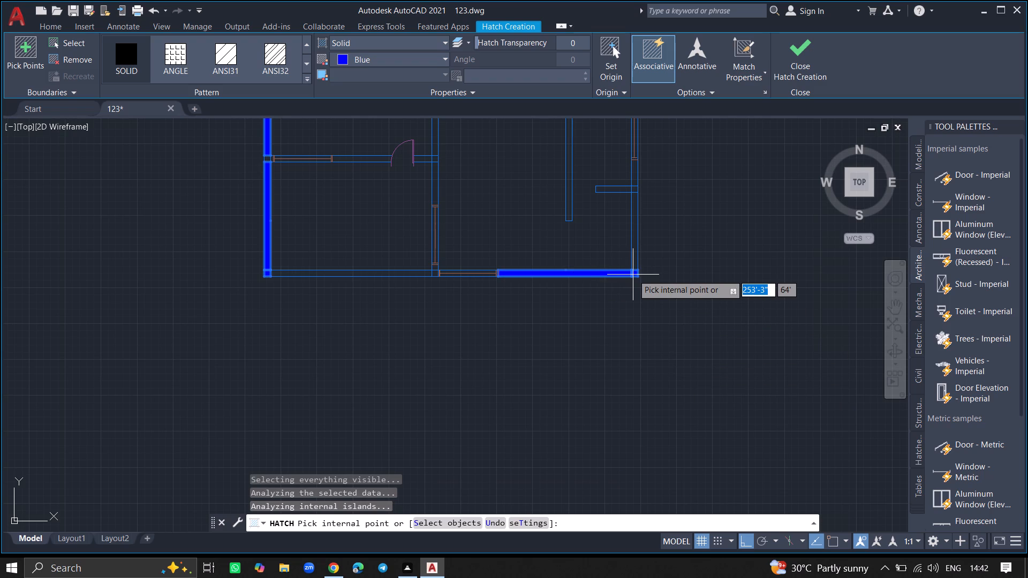
{"action": "scroll", "coordinate": [633, 275], "scroll_direction": "up", "scroll_amount": 2, "text": "ctrl"}
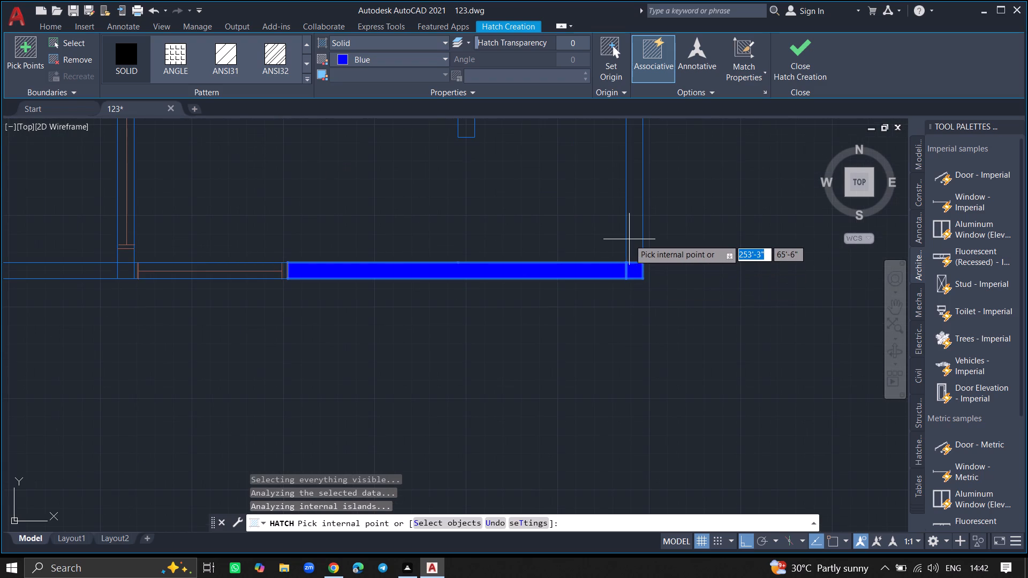
{"action": "left_click", "coordinate": [629, 238]}
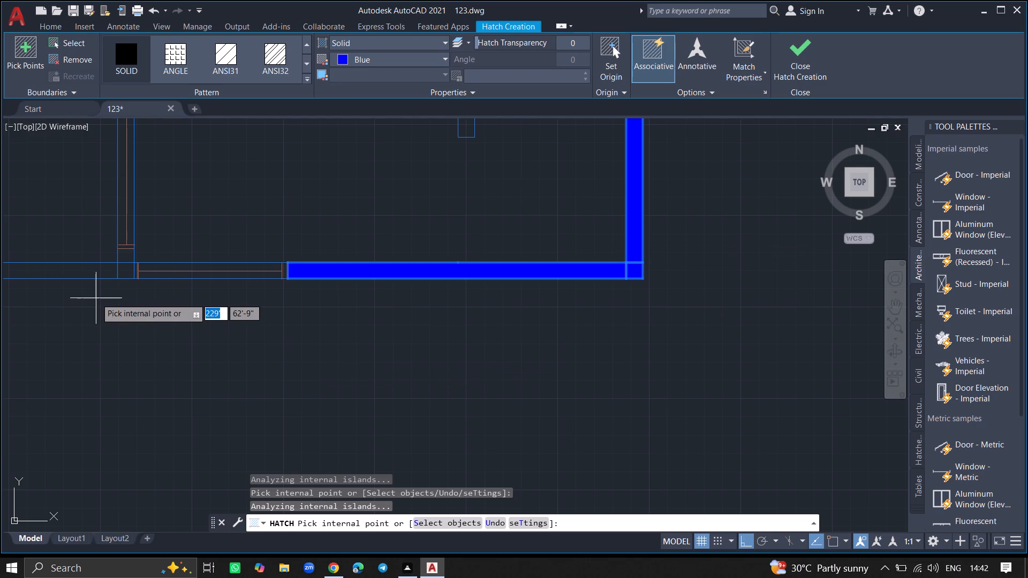
Fill the southwest room's south exterior wall, its junction with the interior wall, and the short piece below the interior window.
{"action": "left_click", "coordinate": [119, 267]}
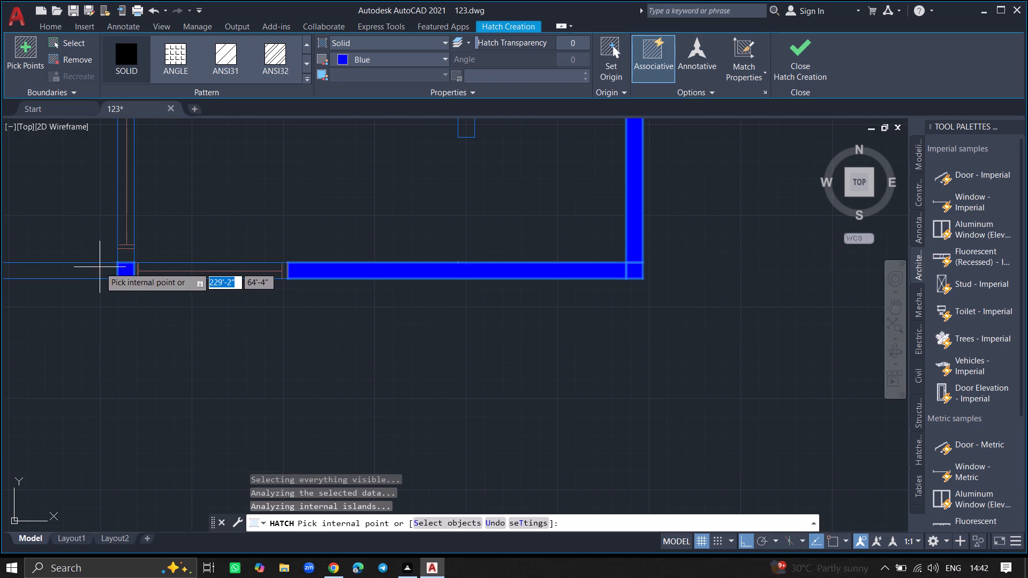
{"action": "left_click", "coordinate": [100, 267]}
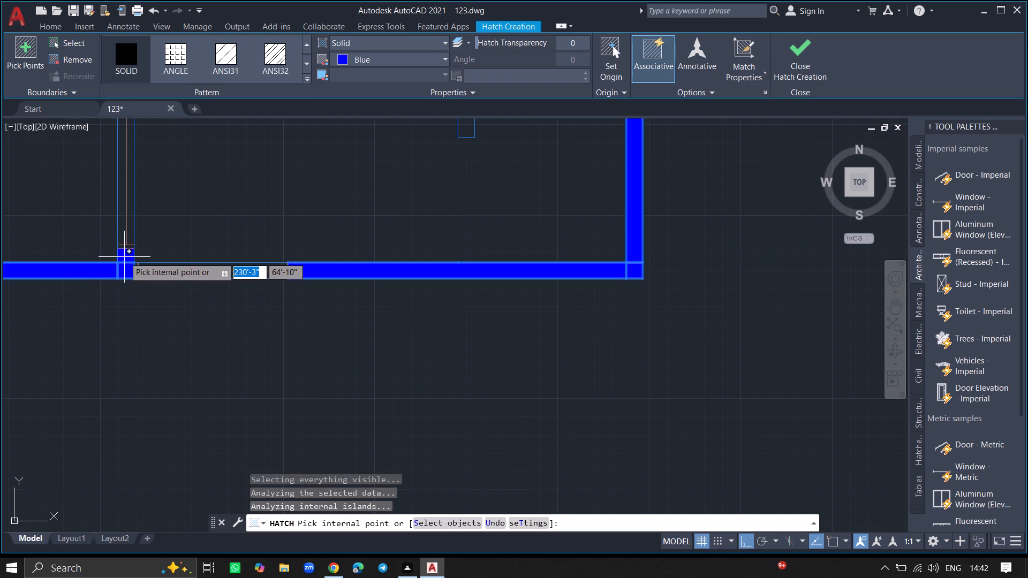
{"action": "left_click", "coordinate": [124, 257]}
Fill the interior wall east of the southwest room above its window, including the junction and the short branch to the door.
{"action": "scroll", "coordinate": [123, 295], "scroll_direction": "down", "scroll_amount": 4, "text": "ctrl"}
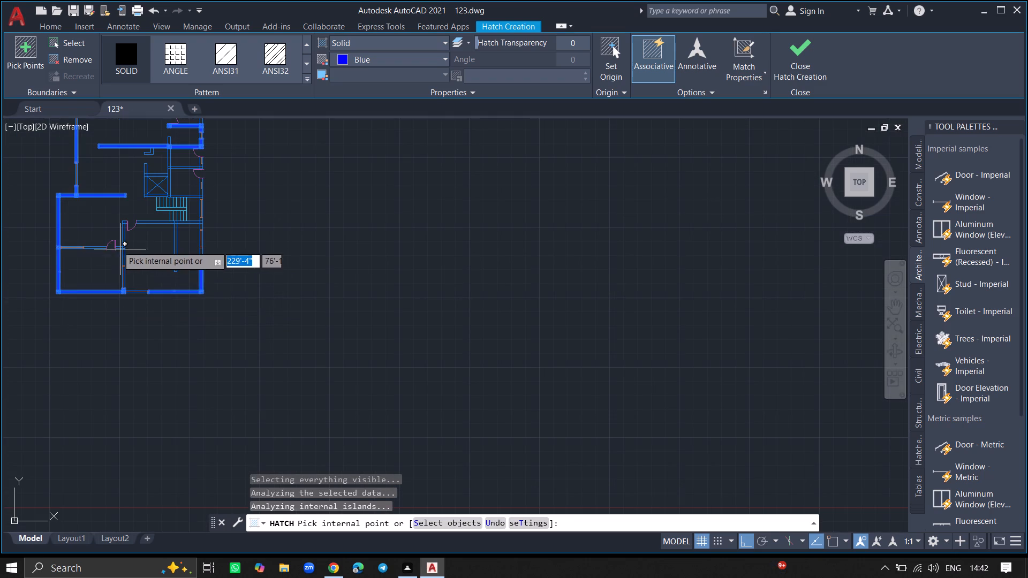
{"action": "scroll", "coordinate": [115, 238], "scroll_direction": "up", "scroll_amount": 7, "text": "ctrl"}
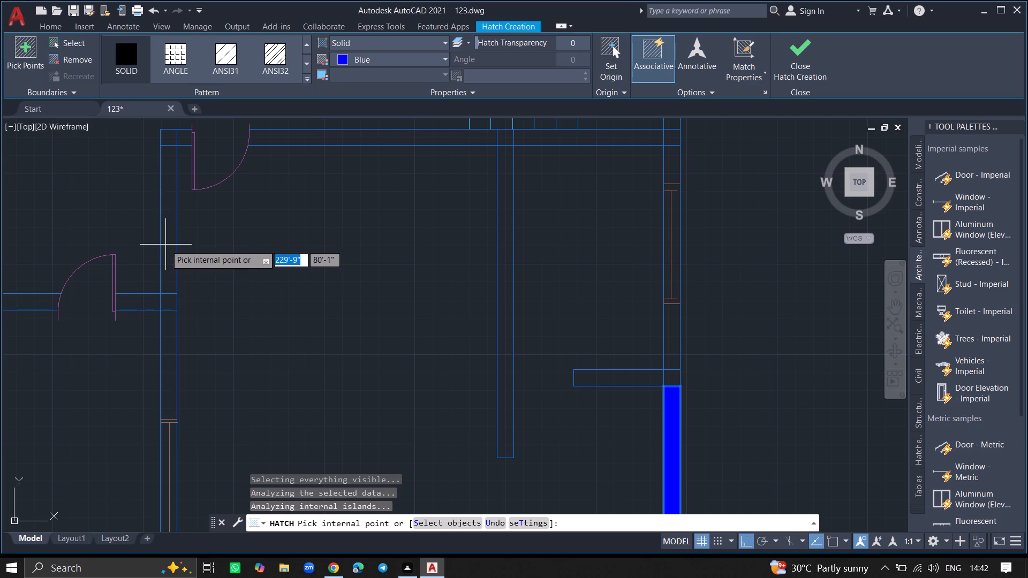
{"action": "left_click", "coordinate": [169, 246]}
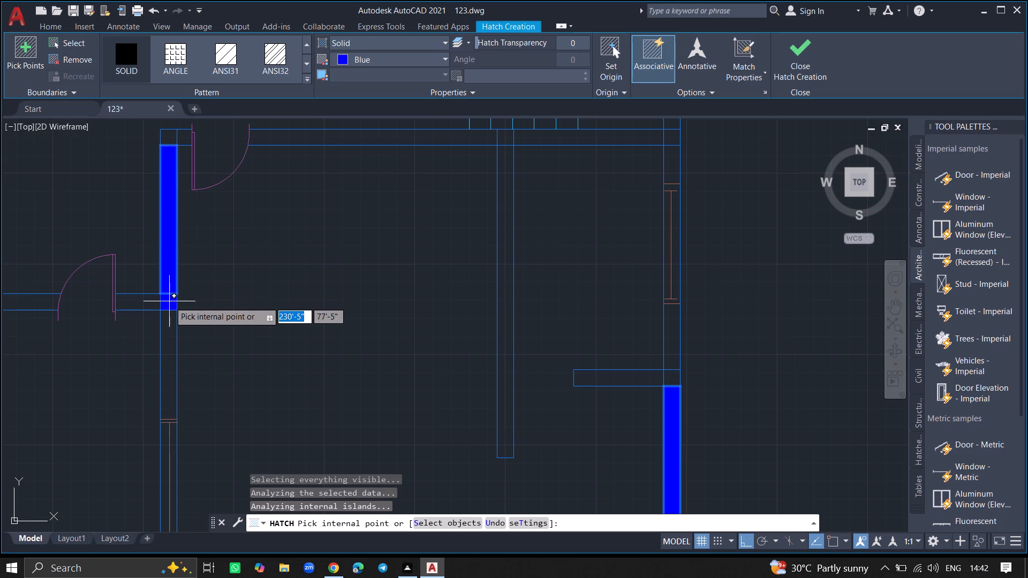
{"action": "left_click", "coordinate": [169, 301]}
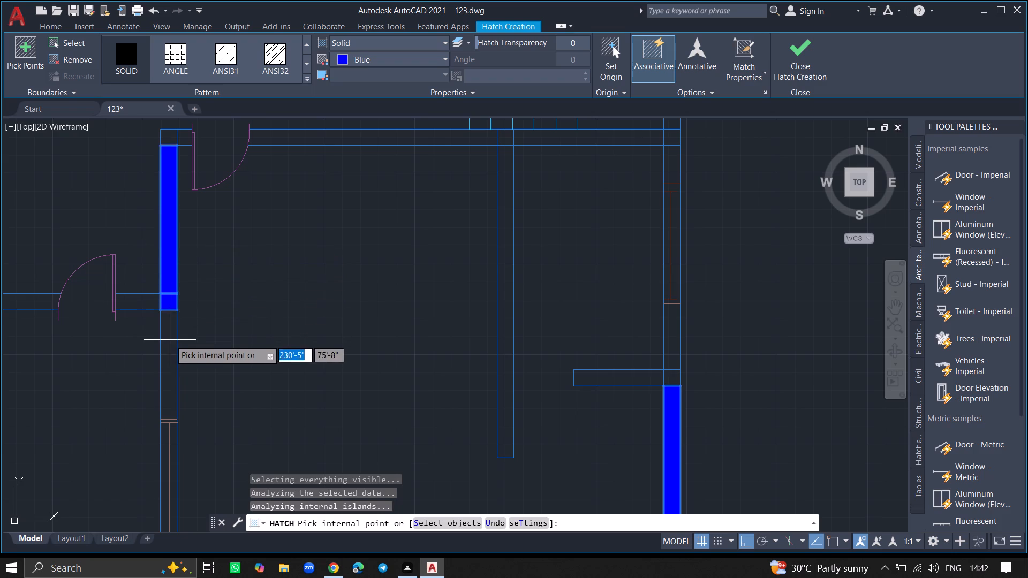
{"action": "left_click", "coordinate": [170, 340]}
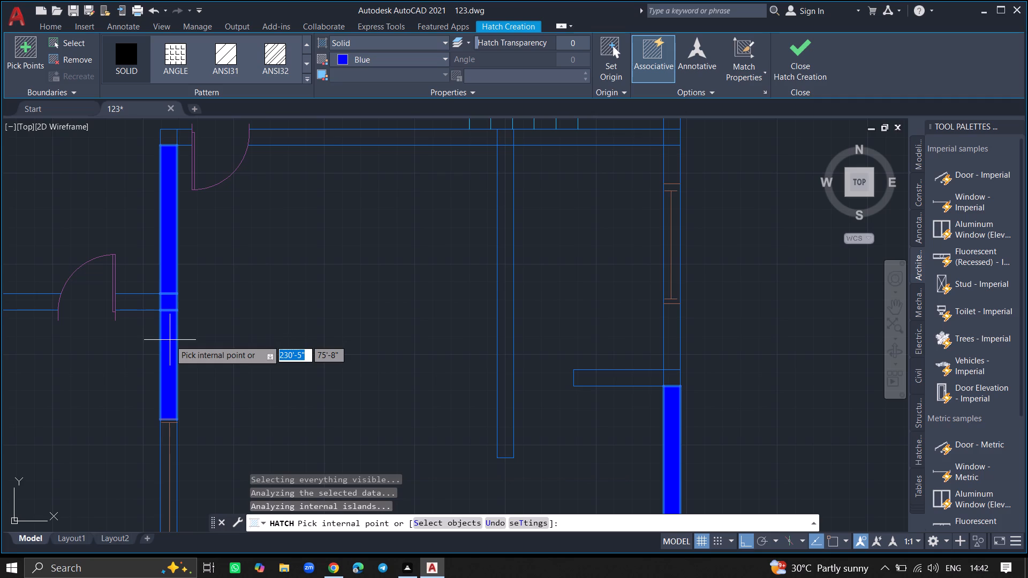
{"action": "left_click", "coordinate": [137, 298]}
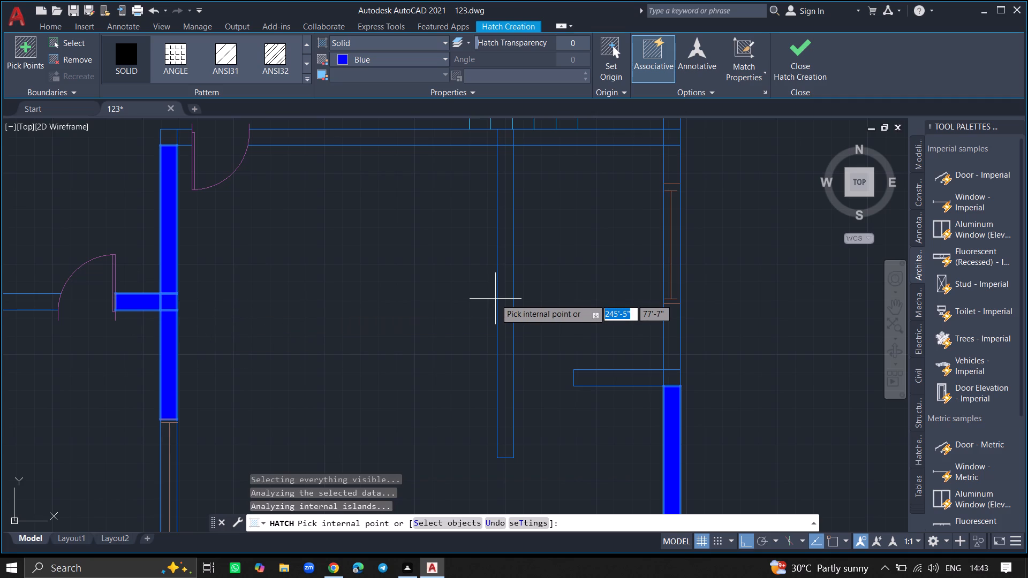
Fill the southeast room's vertical partition and the horizontal wall below the stairs from the door to the east exterior wall, including junctions.
{"action": "left_click", "coordinate": [503, 299]}
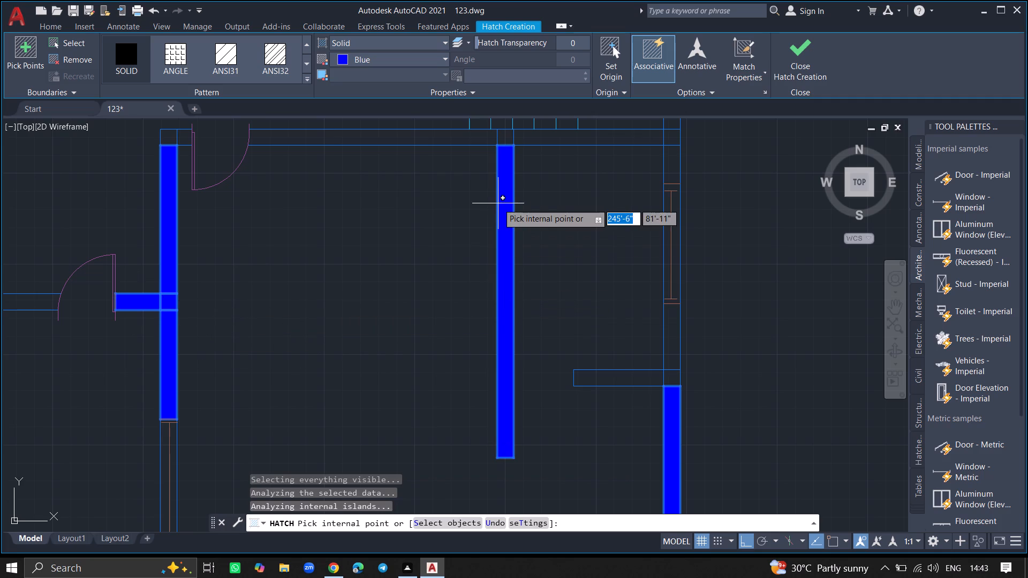
{"action": "left_click", "coordinate": [502, 135]}
{"action": "left_click", "coordinate": [482, 135]}
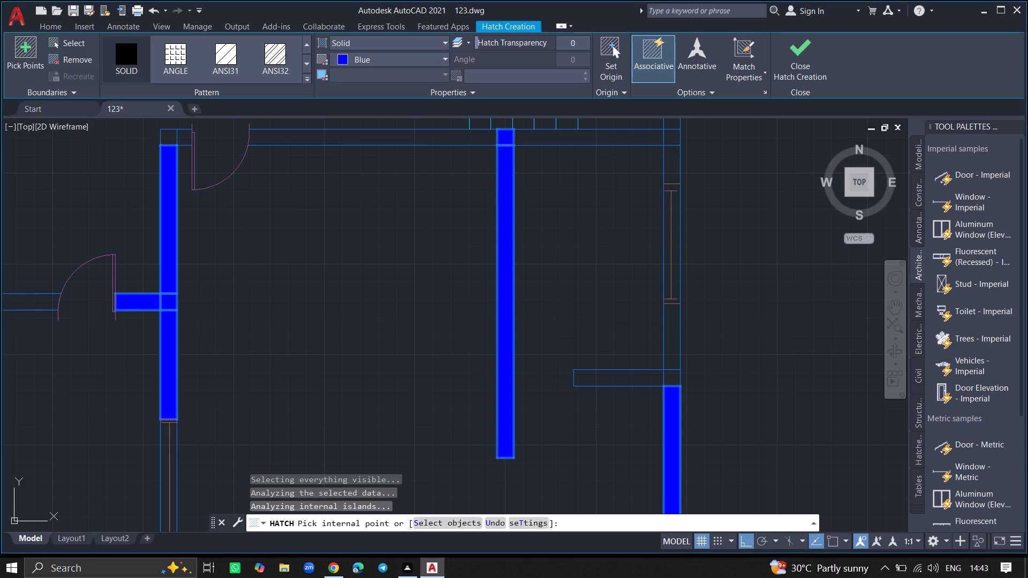
{"action": "left_click", "coordinate": [535, 137]}
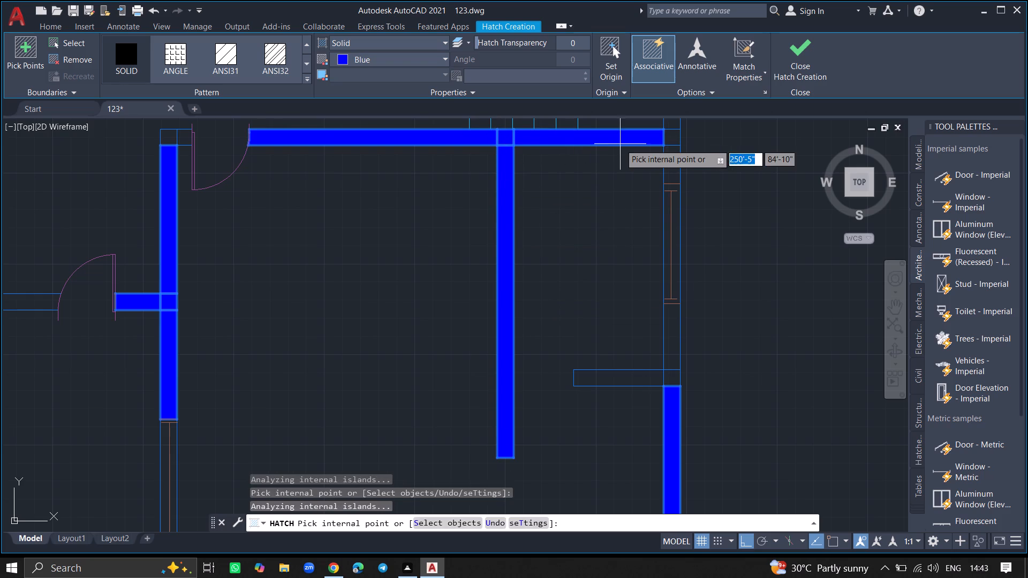
{"action": "left_click", "coordinate": [670, 140]}
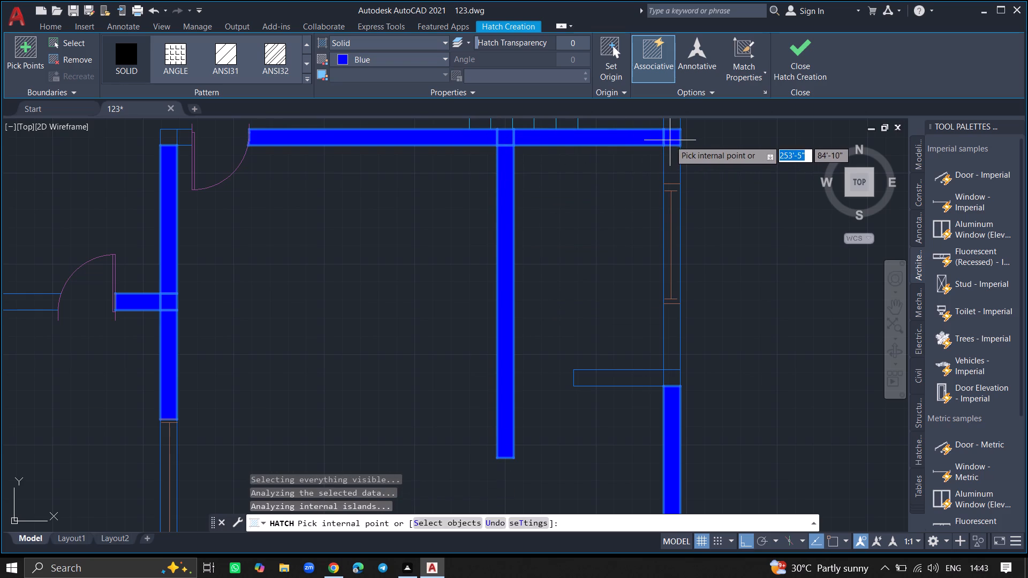
Fill the southeast room's east exterior wall above and below the window, plus the stub wall and its junction.
{"action": "left_click", "coordinate": [672, 153]}
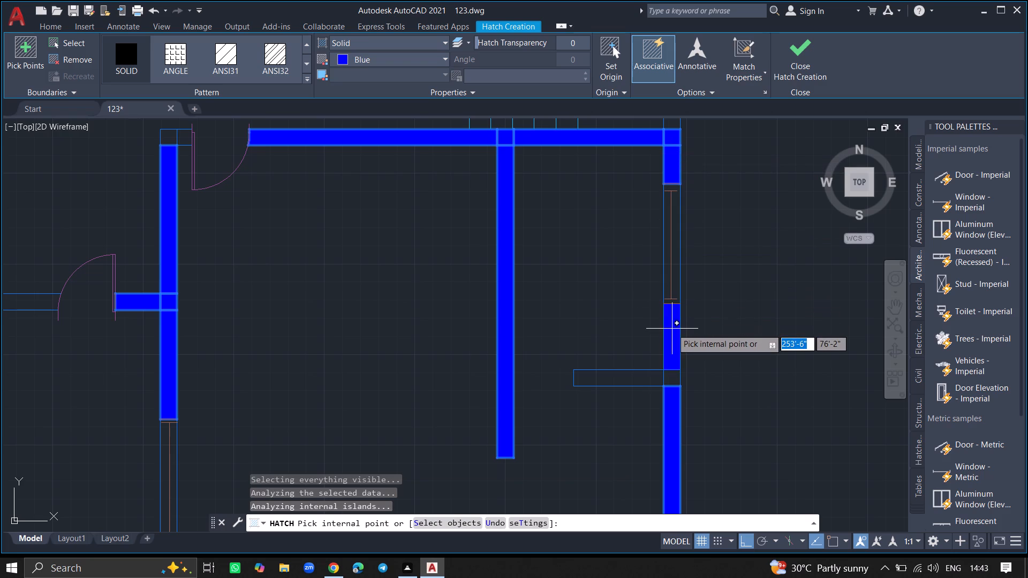
{"action": "left_click", "coordinate": [672, 329]}
{"action": "left_click", "coordinate": [671, 377]}
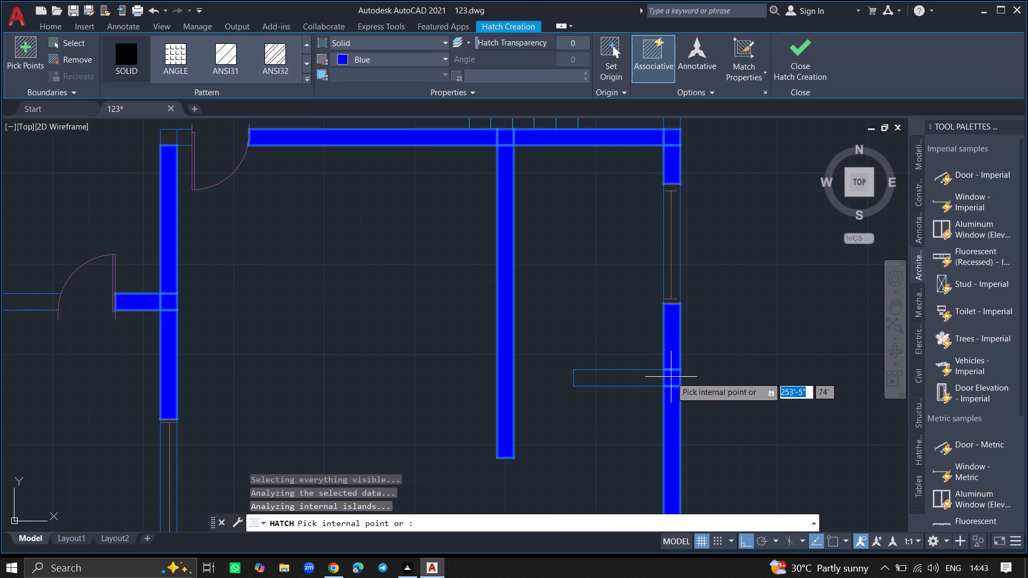
{"action": "left_click", "coordinate": [641, 378]}
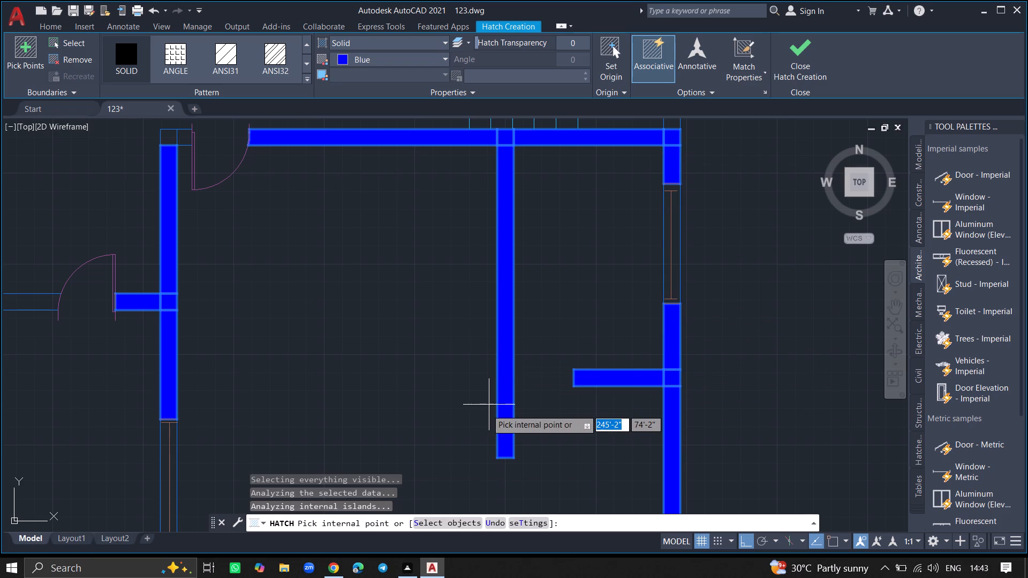
Fill the southeast room's northwest wall corner and the short piece beside its door, and finish the hatch.
{"action": "scroll", "coordinate": [328, 329], "scroll_direction": "down", "scroll_amount": 1, "text": "ctrl"}
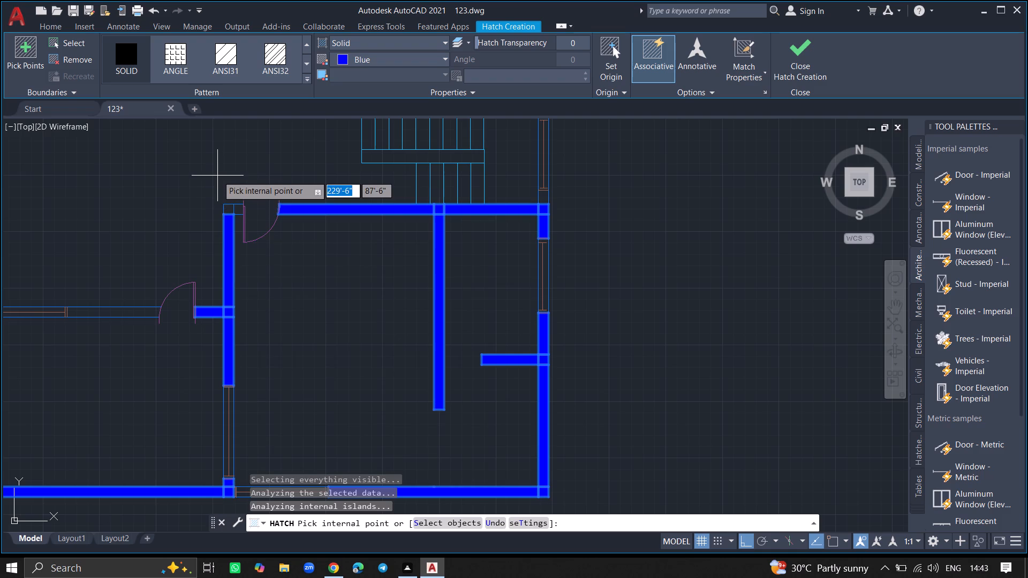
{"action": "scroll", "coordinate": [217, 176], "scroll_direction": "up", "scroll_amount": 3, "text": "ctrl"}
{"action": "left_click", "coordinate": [267, 308]}
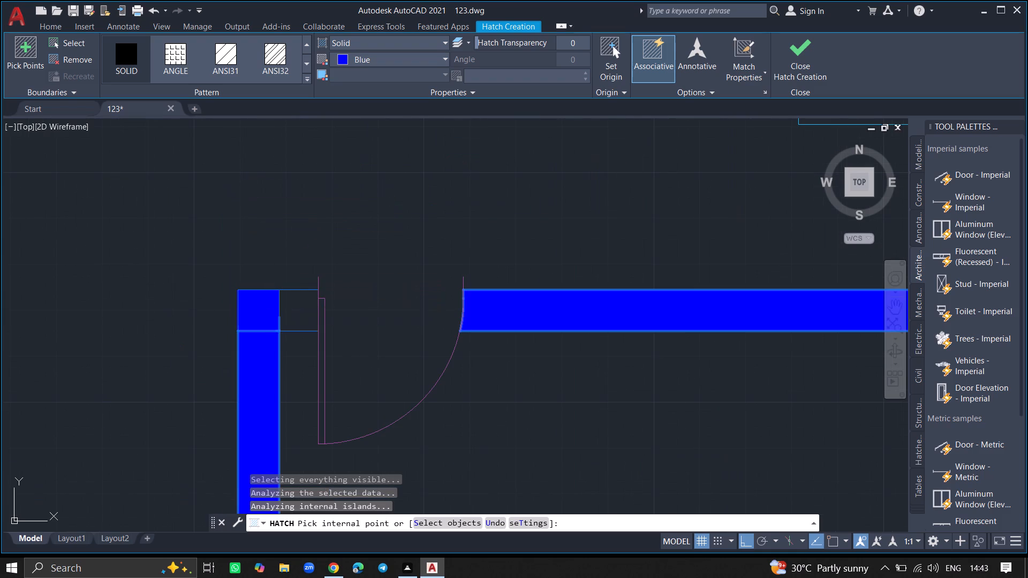
{"action": "left_click", "coordinate": [293, 311]}
{"action": "key", "text": "Return"}
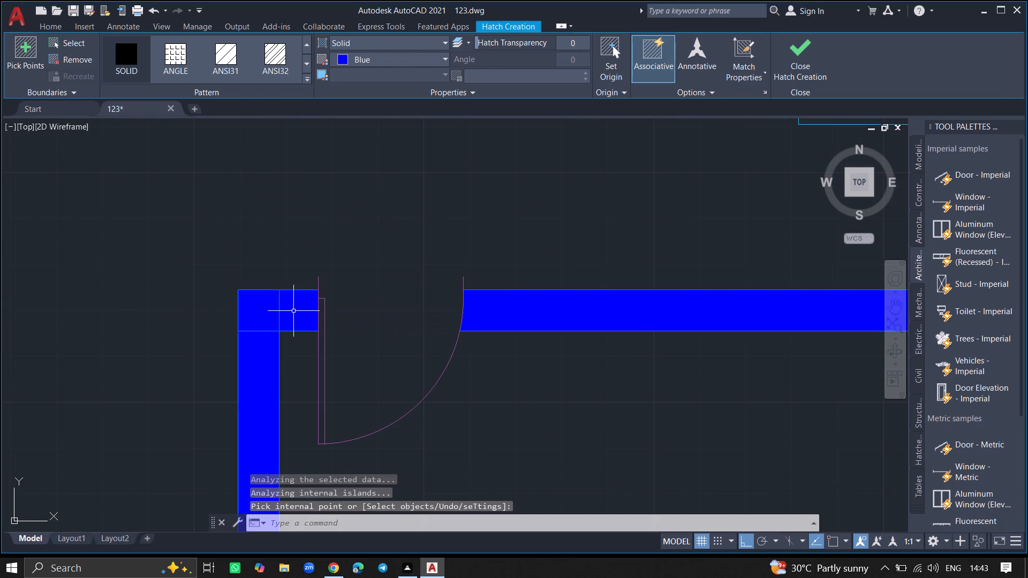
Hatch the southwest room's north wall: the west exterior junction, the short piece beside the window, and the segment between window and door.
{"action": "scroll", "coordinate": [293, 311], "scroll_direction": "down", "scroll_amount": 7, "text": "ctrl"}
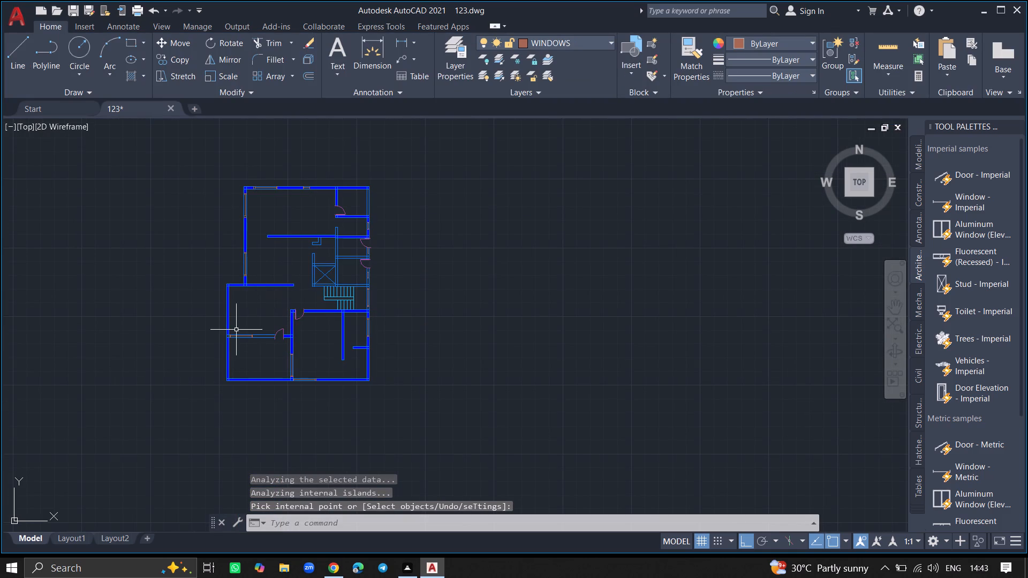
{"action": "scroll", "coordinate": [225, 351], "scroll_direction": "up", "scroll_amount": 3, "text": "ctrl"}
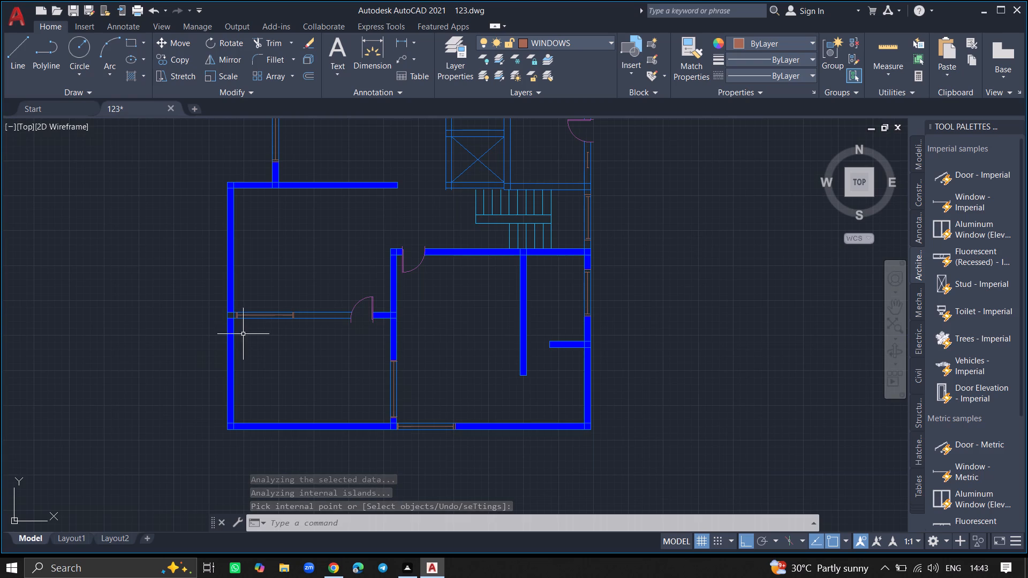
{"action": "scroll", "coordinate": [232, 317], "scroll_direction": "up", "scroll_amount": 6, "text": "ctrl"}
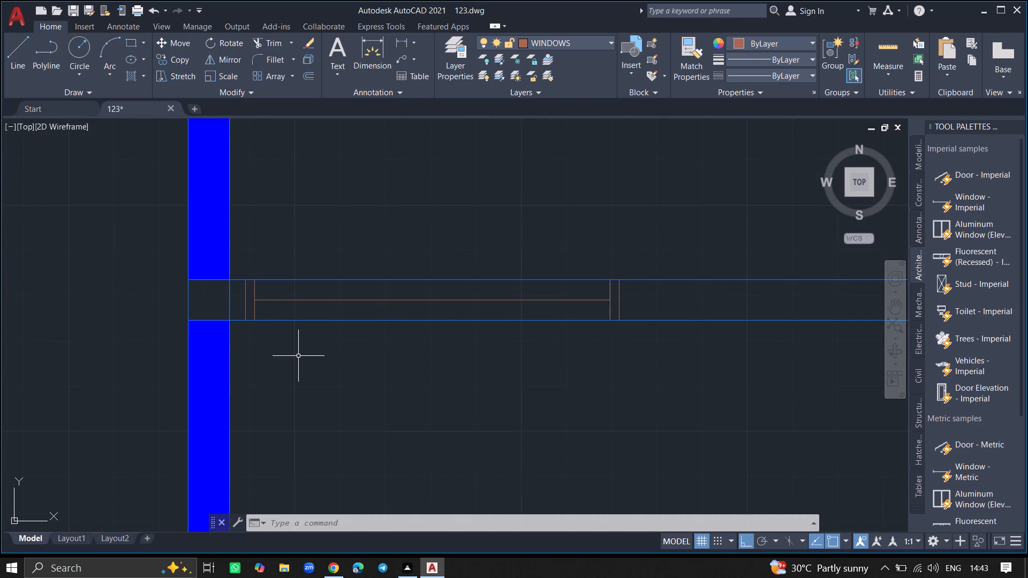
{"action": "key", "text": "h"}
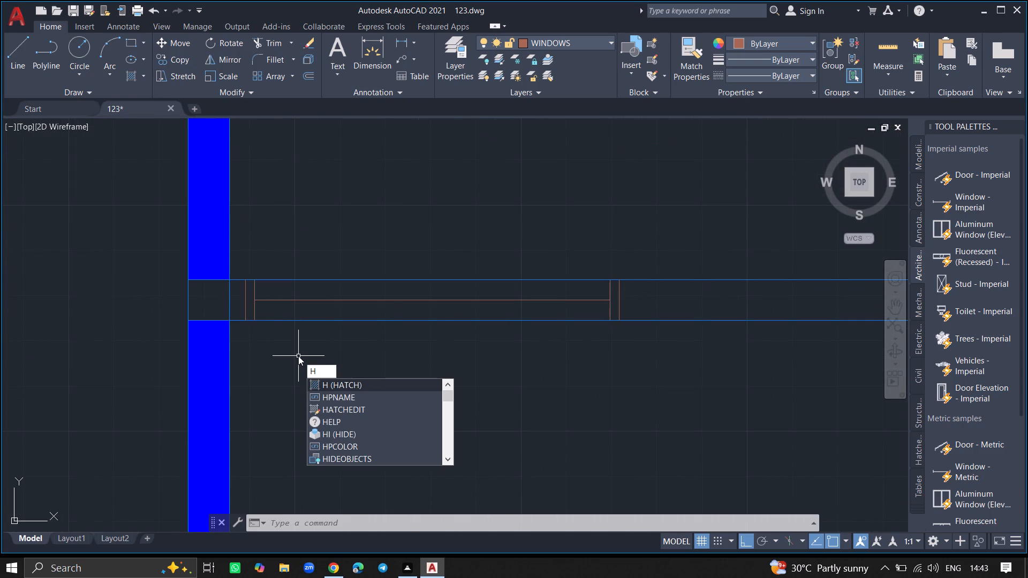
{"action": "key", "text": "Return"}
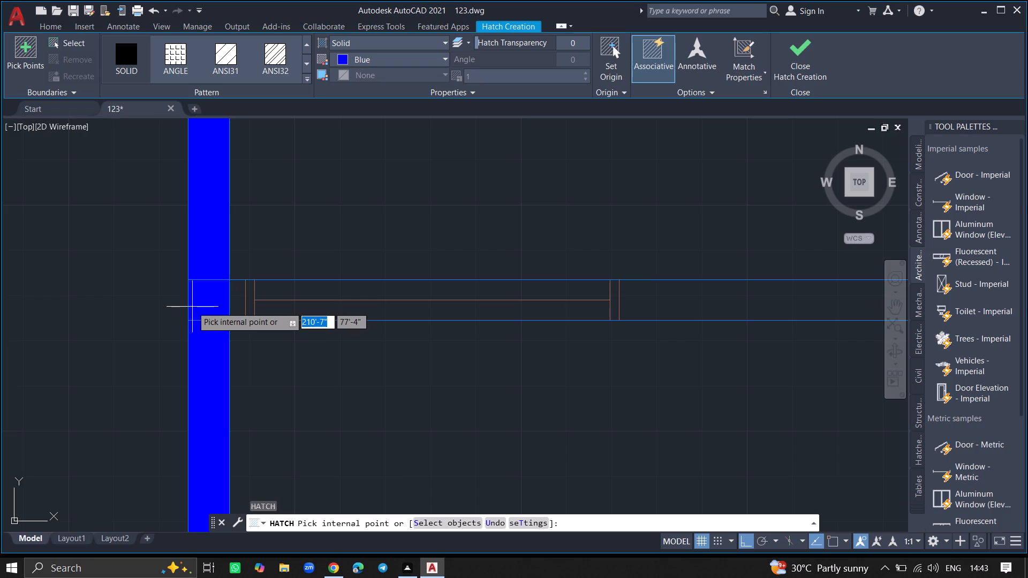
{"action": "left_click", "coordinate": [192, 307]}
{"action": "left_click", "coordinate": [236, 301]}
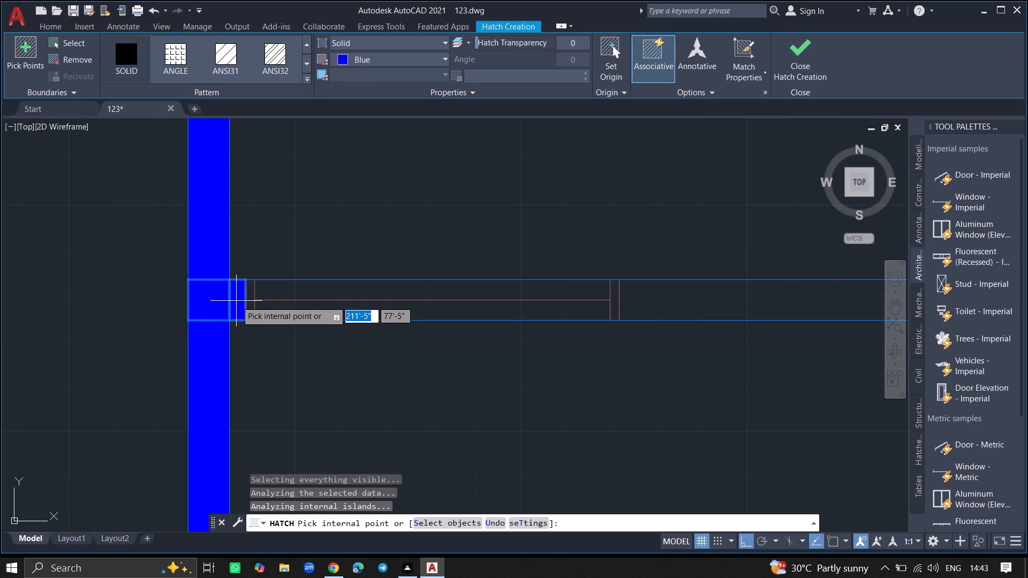
{"action": "left_click", "coordinate": [688, 303]}
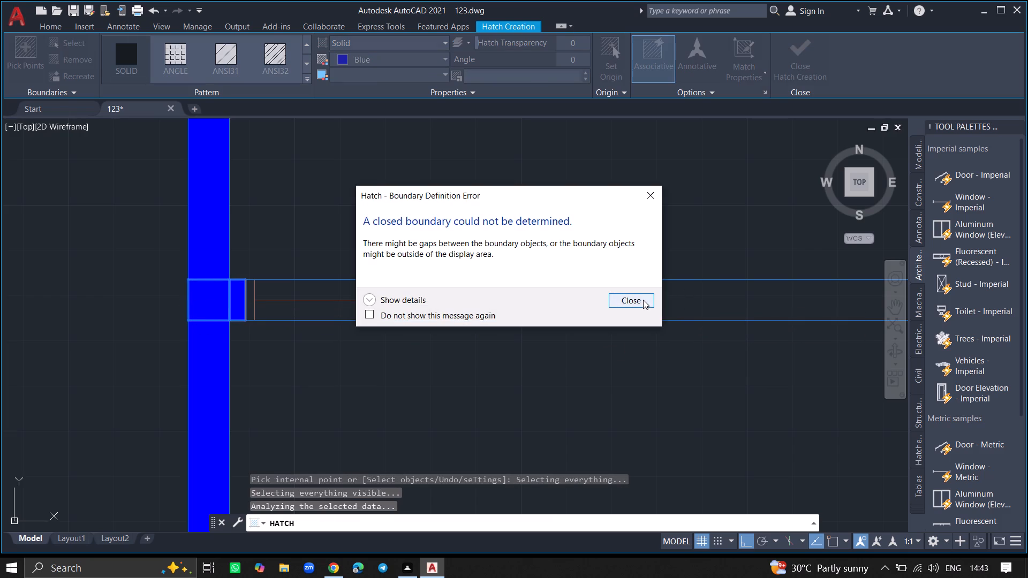
{"action": "left_click", "coordinate": [643, 299]}
{"action": "scroll", "coordinate": [643, 299], "scroll_direction": "down", "scroll_amount": 1, "text": "ctrl"}
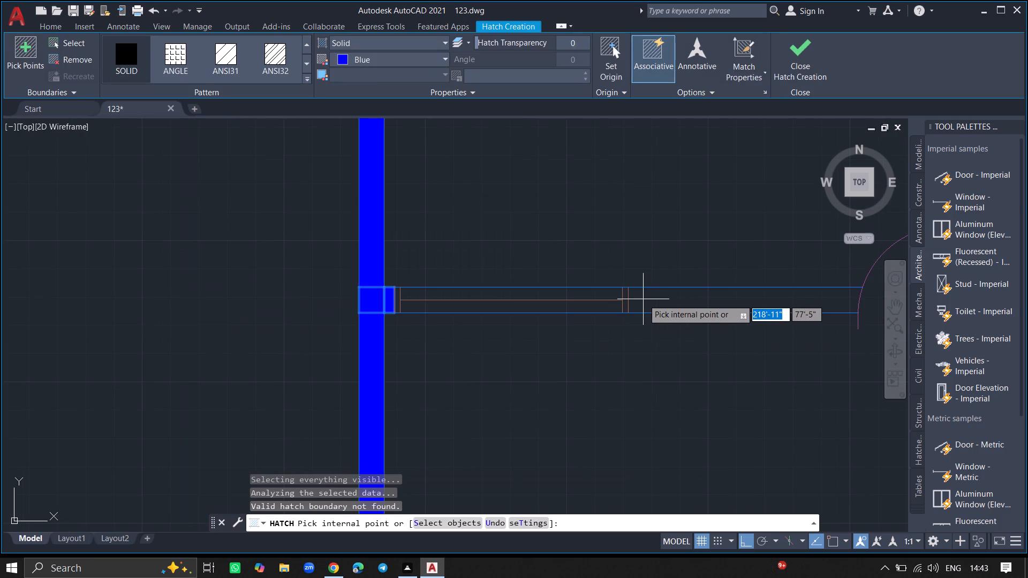
{"action": "left_click", "coordinate": [678, 301]}
{"action": "key", "text": "Return"}
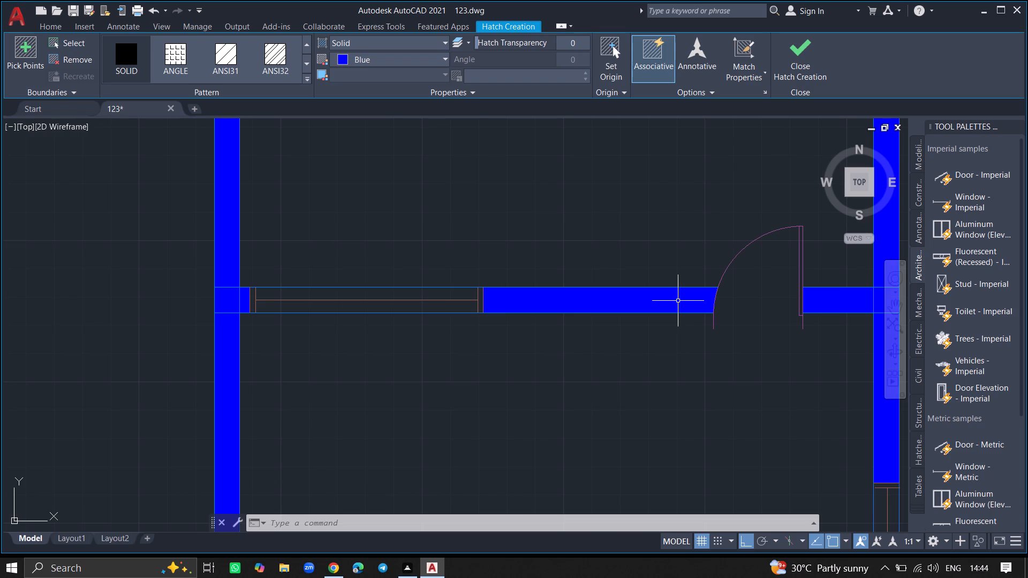
Start a solid blue hatch and fill the vertical partition west of the two east-door rooms in three segments, plus the L-shaped stub wall.
{"action": "scroll", "coordinate": [720, 358], "scroll_direction": "down", "scroll_amount": 4, "text": "ctrl"}
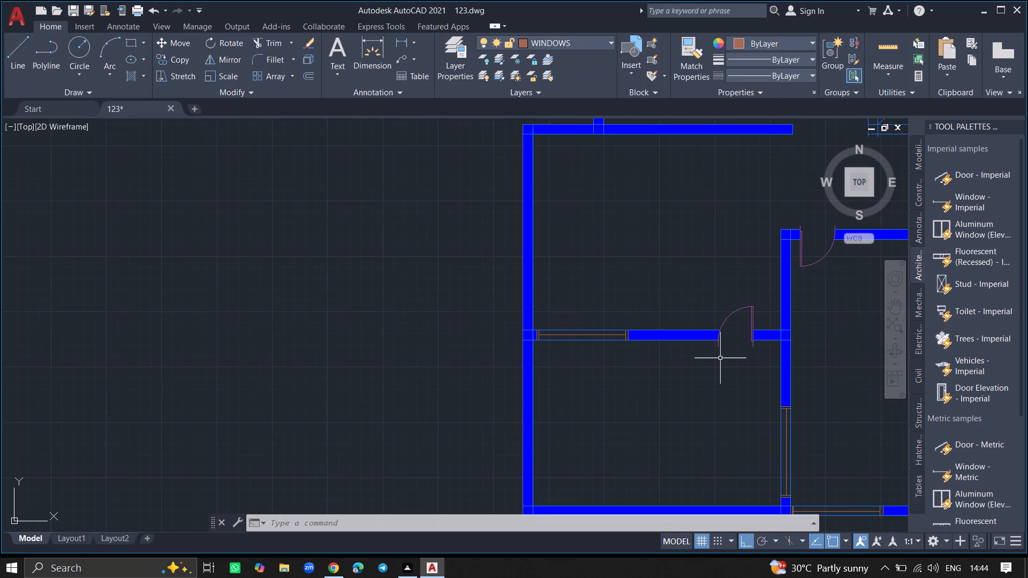
{"action": "scroll", "coordinate": [720, 358], "scroll_direction": "down", "scroll_amount": 5, "text": "ctrl"}
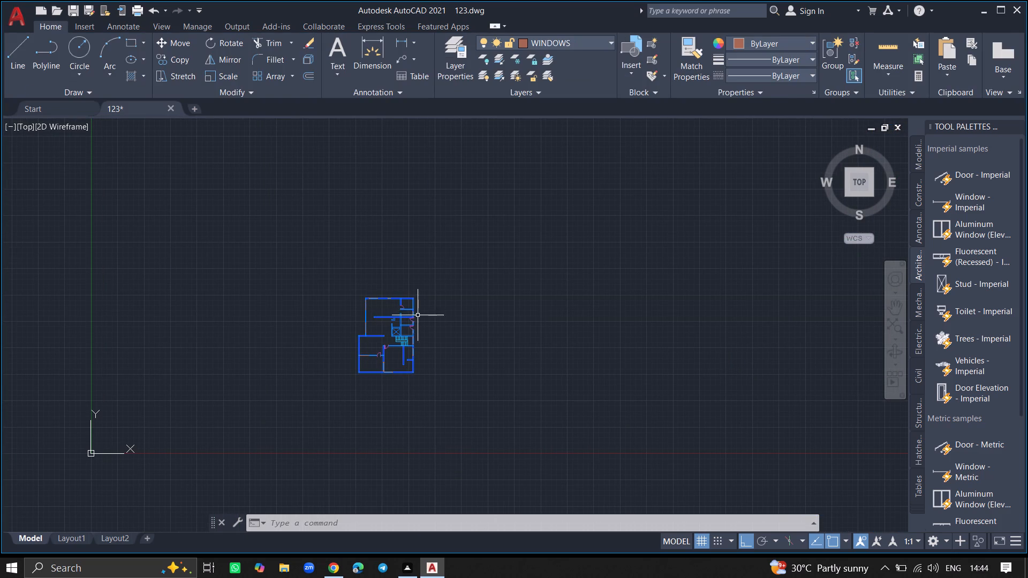
{"action": "scroll", "coordinate": [410, 319], "scroll_direction": "up", "scroll_amount": 6, "text": "ctrl"}
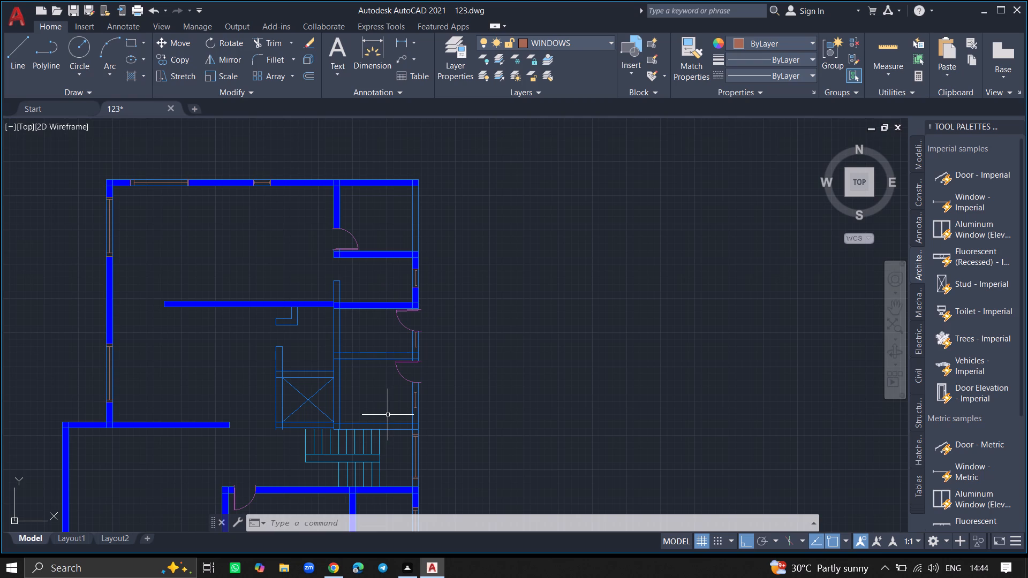
{"action": "key", "text": "h"}
{"action": "key", "text": "Return"}
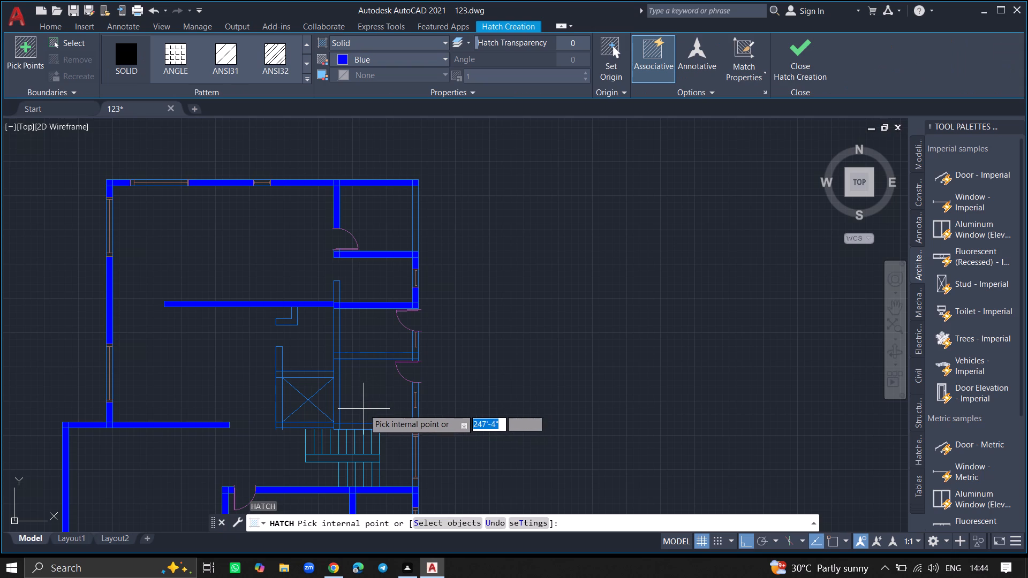
{"action": "left_click", "coordinate": [335, 406]}
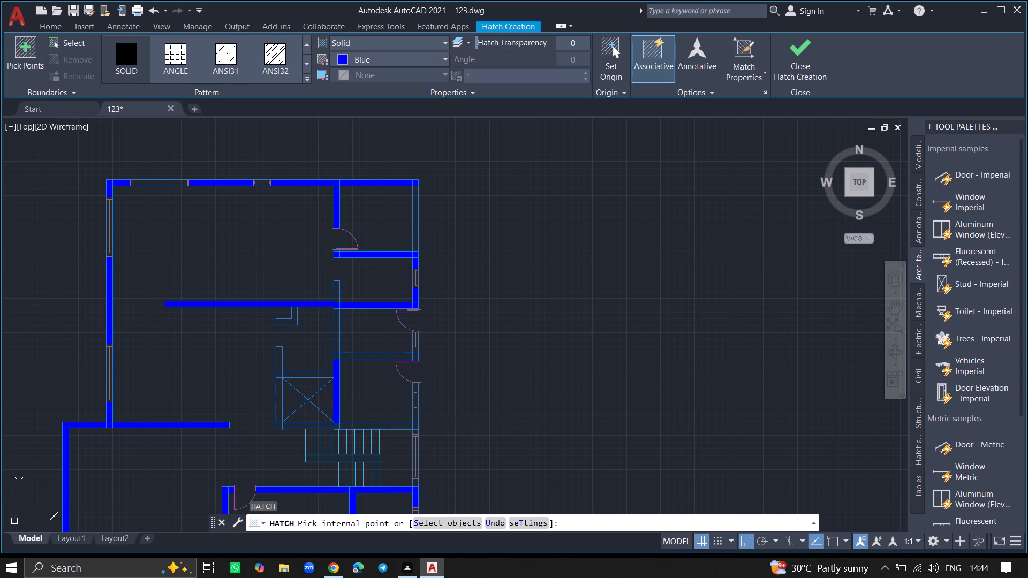
{"action": "left_click", "coordinate": [335, 349]}
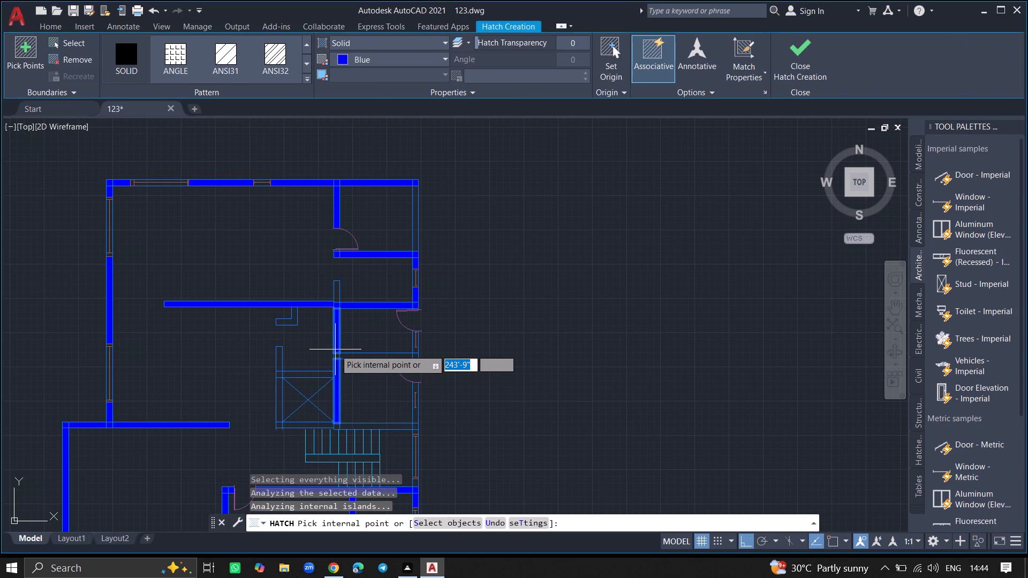
{"action": "left_click", "coordinate": [338, 296]}
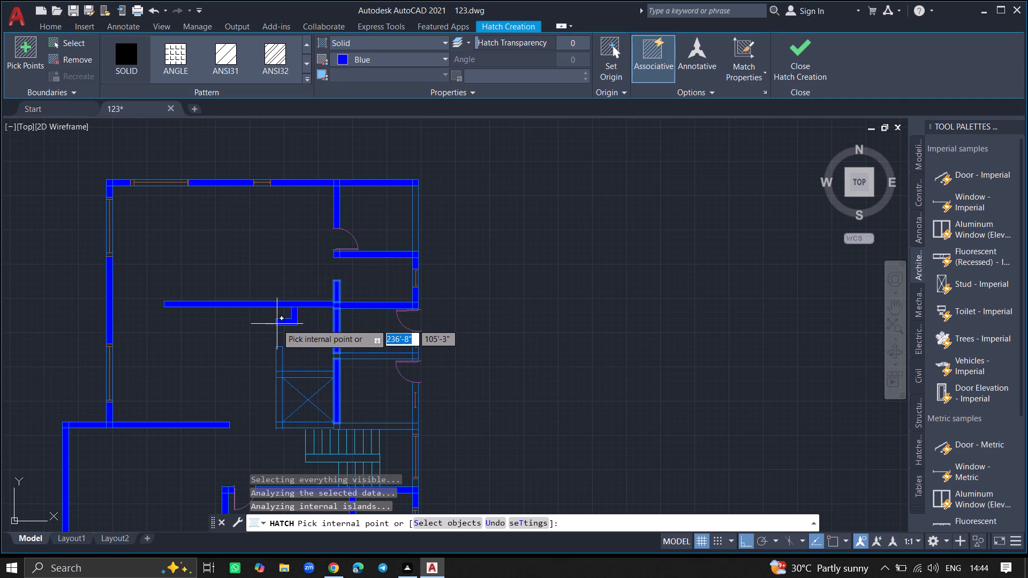
{"action": "scroll", "coordinate": [277, 324], "scroll_direction": "up", "scroll_amount": 3, "text": "ctrl"}
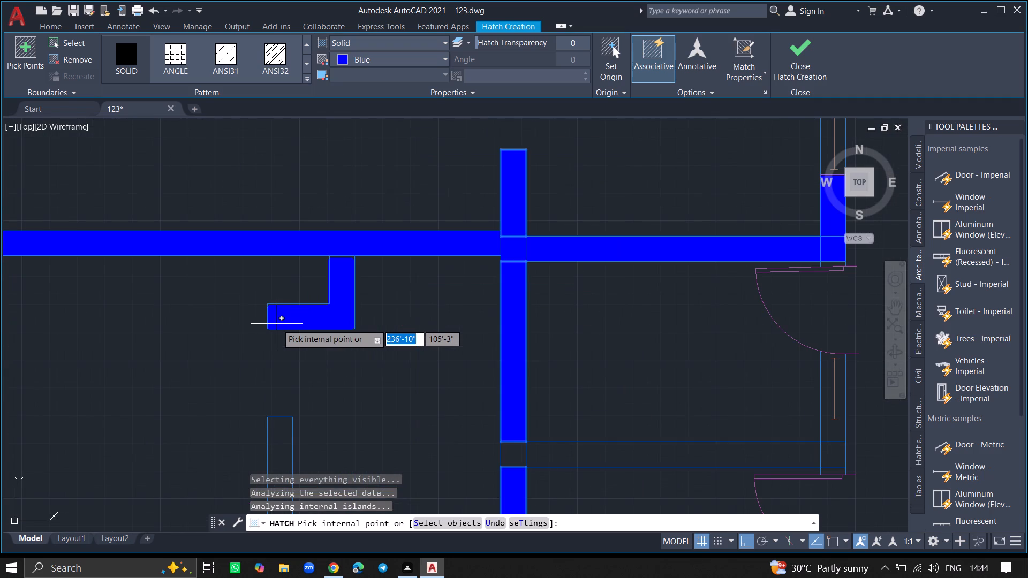
{"action": "left_click", "coordinate": [277, 324]}
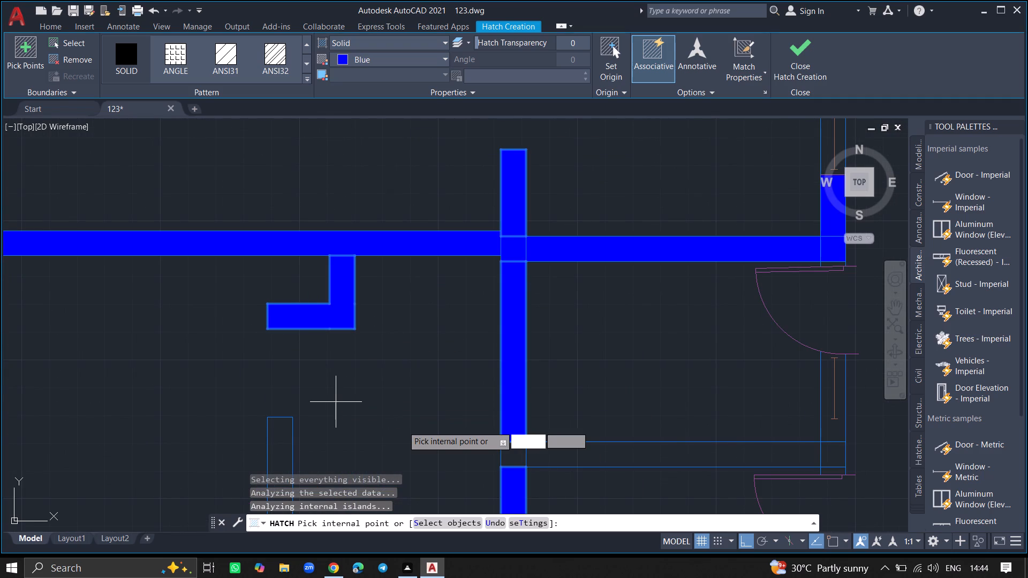
Fill the horizontal wall between the two east-door rooms with both end junctions, and the east exterior segment between the doors.
{"action": "left_click", "coordinate": [546, 459]}
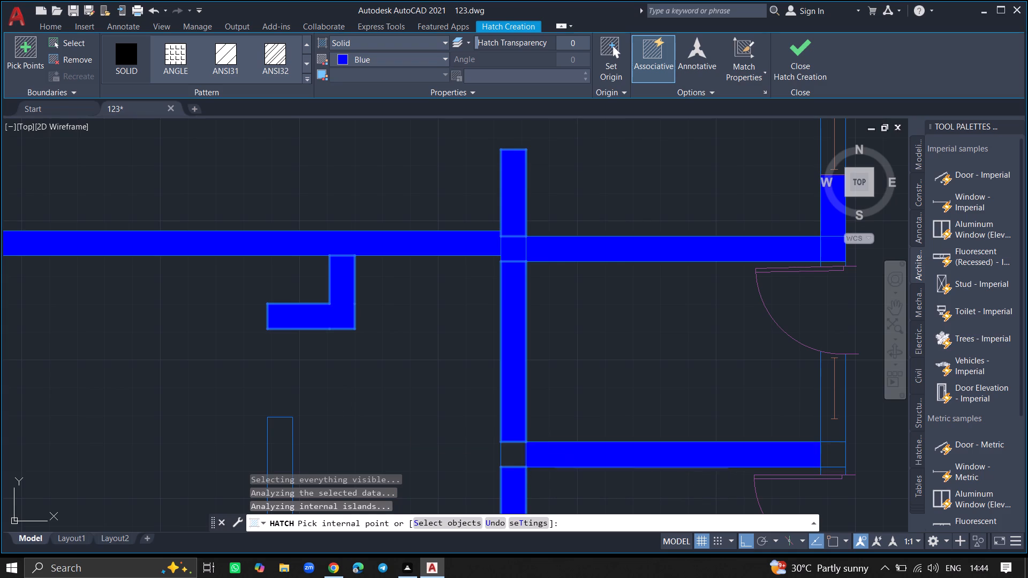
{"action": "left_click", "coordinate": [515, 459]}
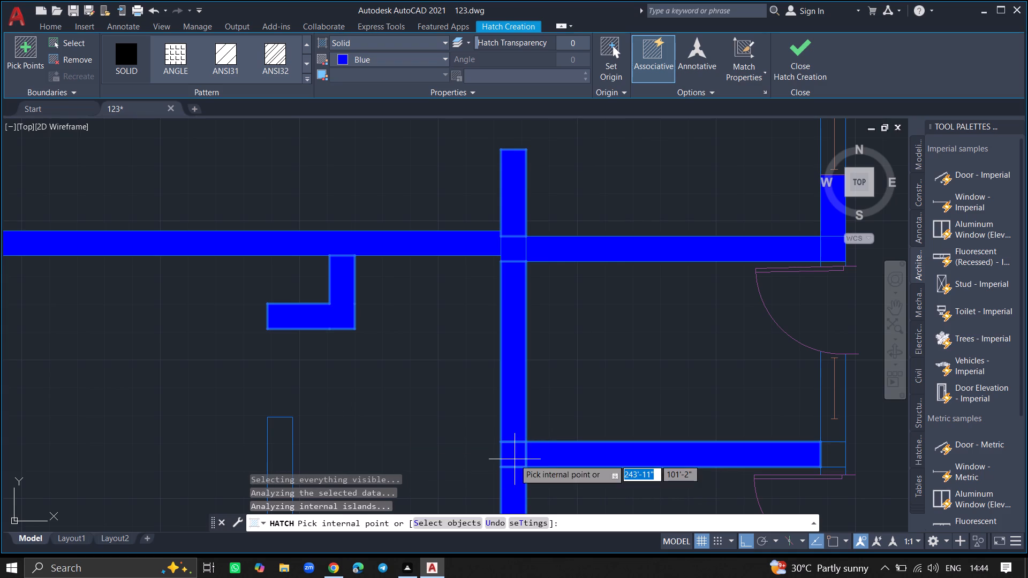
{"action": "scroll", "coordinate": [715, 420], "scroll_direction": "down", "scroll_amount": 3, "text": "ctrl"}
{"action": "scroll", "coordinate": [743, 436], "scroll_direction": "up", "scroll_amount": 5, "text": "ctrl"}
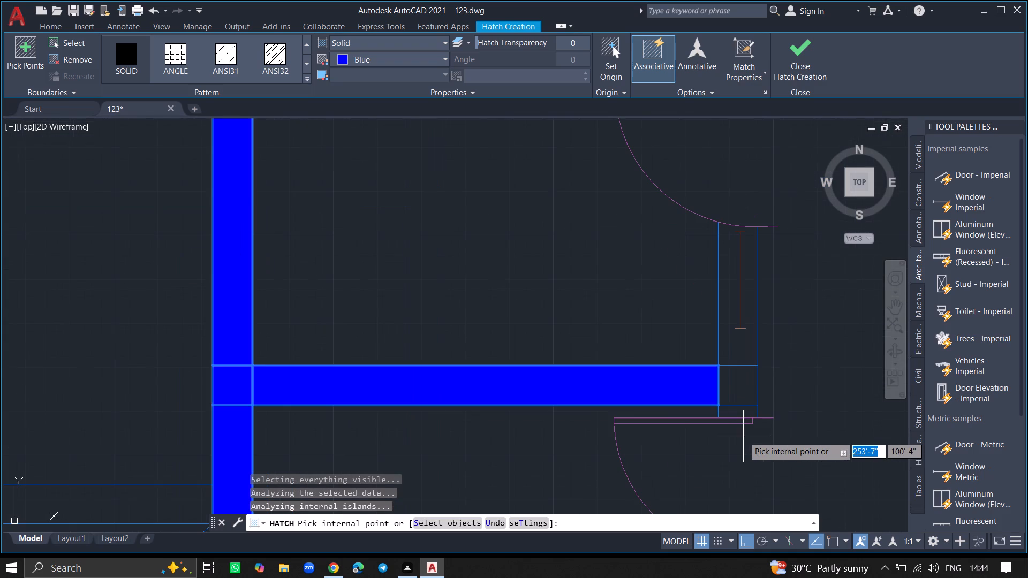
{"action": "left_click", "coordinate": [745, 391]}
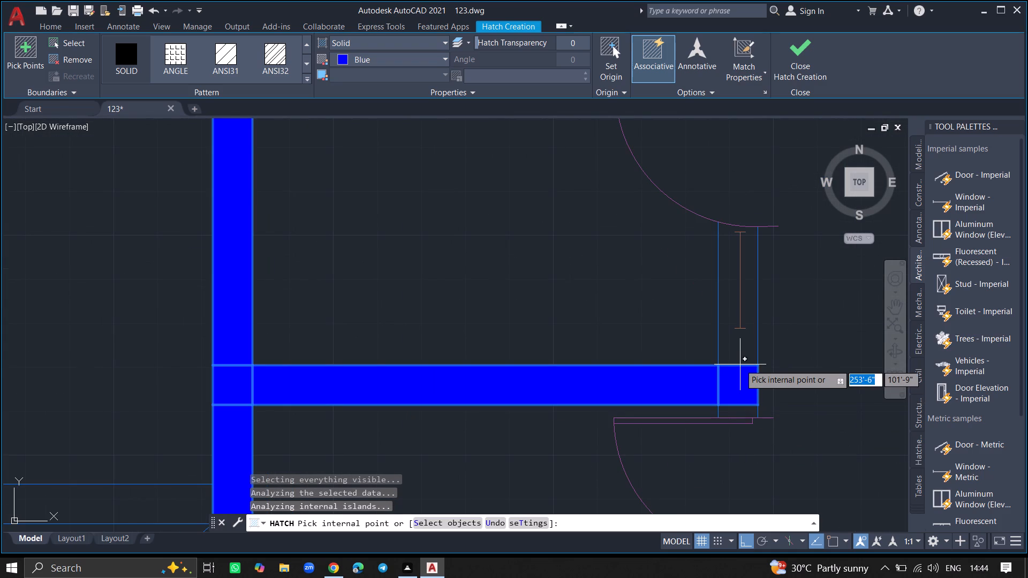
{"action": "left_click", "coordinate": [739, 354]}
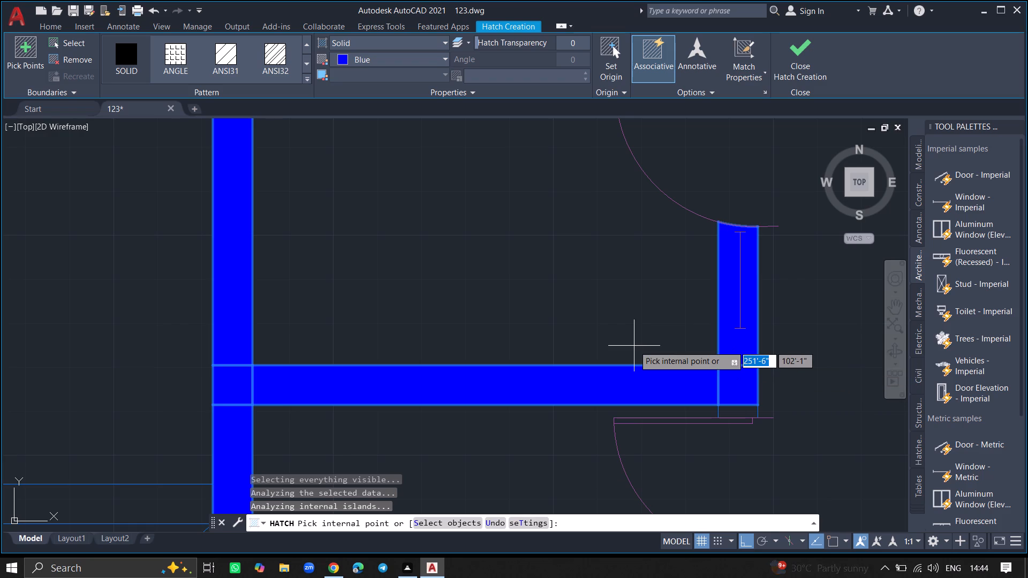
Fill the walls around the crossed shaft: northwest junction, north wall, west wall including its northward extension, south wall and southwest corner.
{"action": "scroll", "coordinate": [634, 346], "scroll_direction": "down", "scroll_amount": 4, "text": "ctrl"}
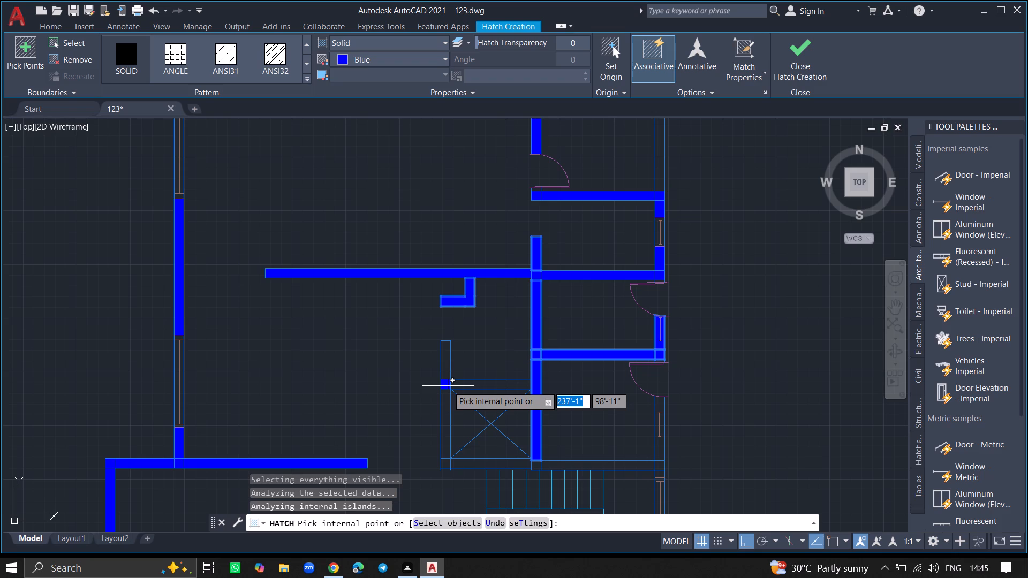
{"action": "scroll", "coordinate": [448, 386], "scroll_direction": "up", "scroll_amount": 5, "text": "ctrl"}
{"action": "left_click", "coordinate": [448, 386]}
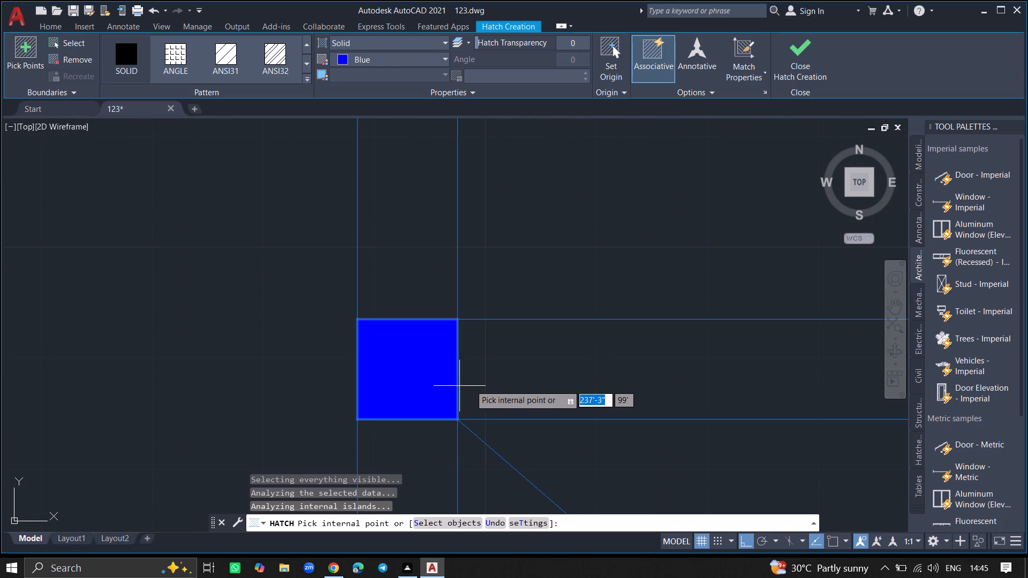
{"action": "left_click", "coordinate": [503, 382]}
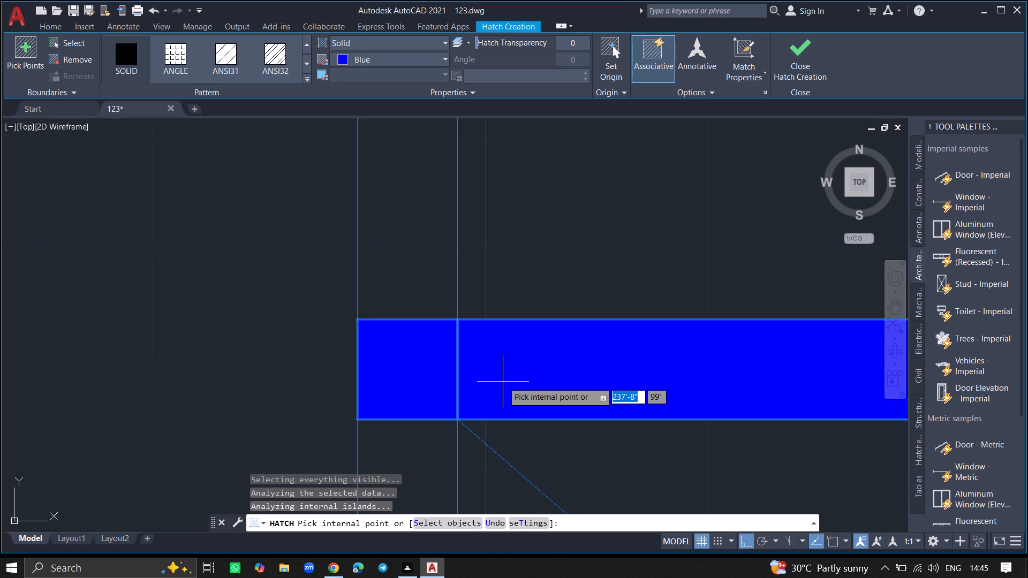
{"action": "left_click", "coordinate": [380, 291]}
{"action": "scroll", "coordinate": [380, 291], "scroll_direction": "down", "scroll_amount": 2, "text": "ctrl"}
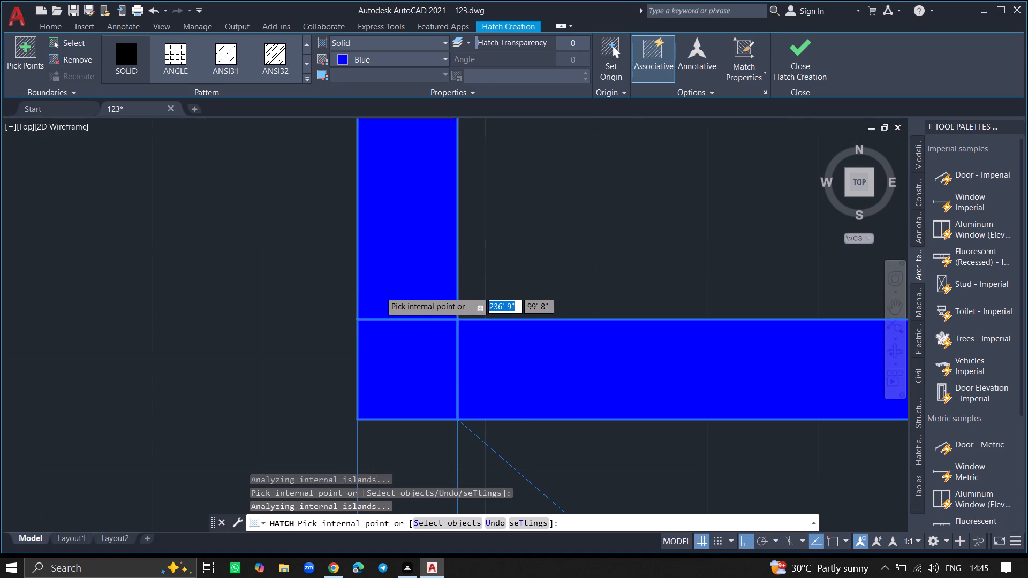
{"action": "scroll", "coordinate": [380, 291], "scroll_direction": "down", "scroll_amount": 2, "text": "ctrl"}
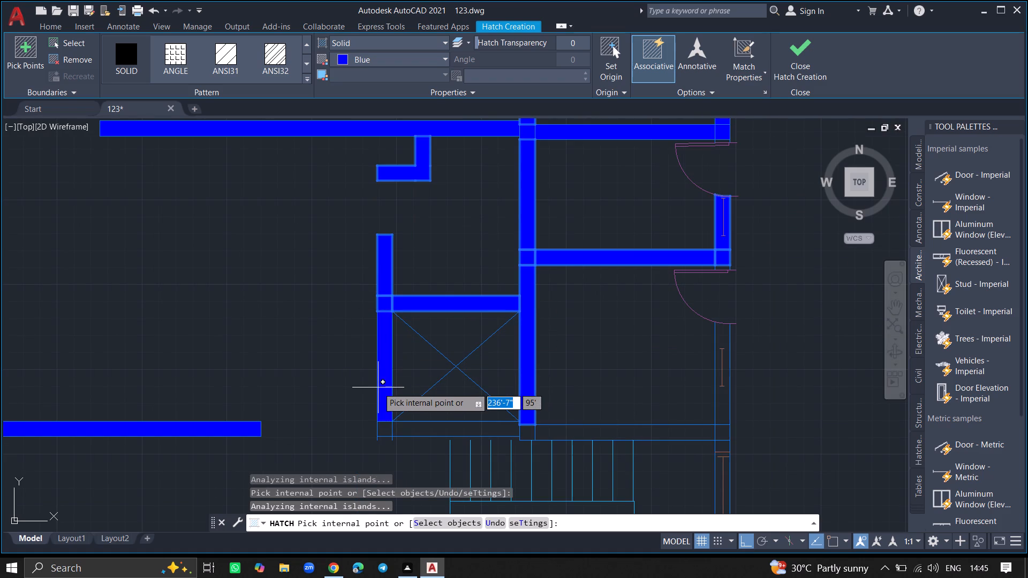
{"action": "scroll", "coordinate": [378, 387], "scroll_direction": "up", "scroll_amount": 3, "text": "ctrl"}
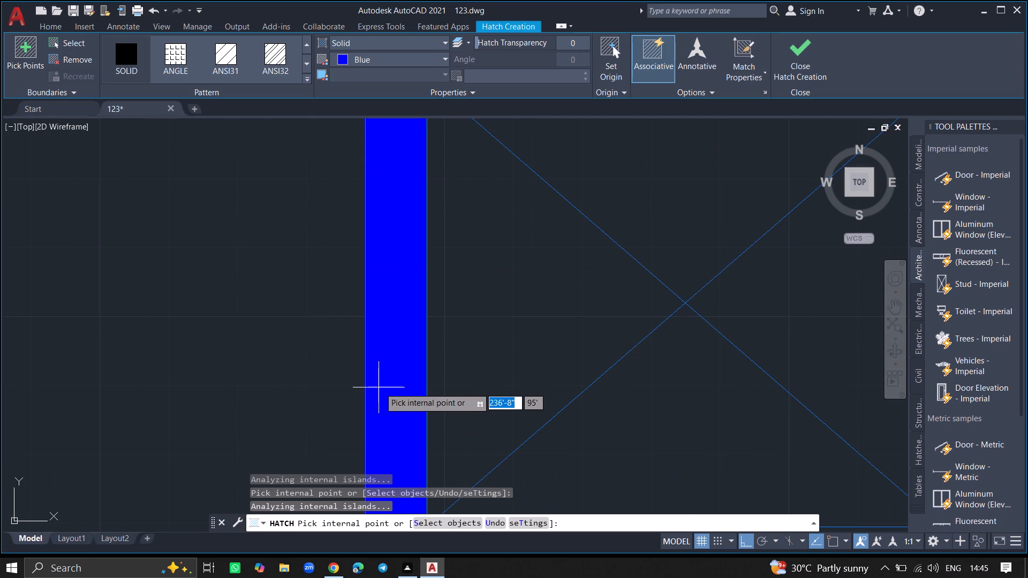
{"action": "left_click", "coordinate": [389, 389]}
{"action": "scroll", "coordinate": [389, 389], "scroll_direction": "down", "scroll_amount": 5, "text": "ctrl"}
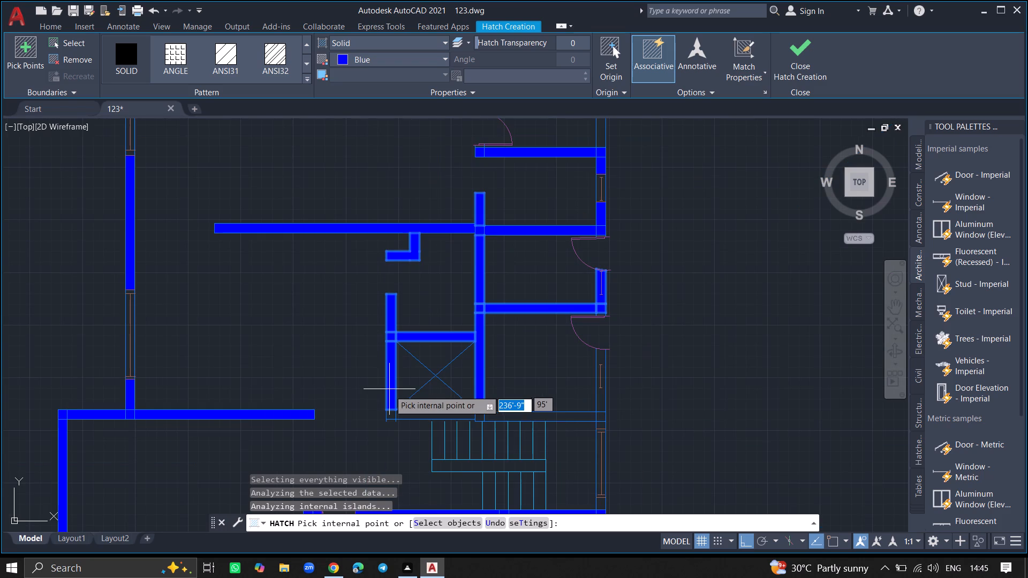
{"action": "scroll", "coordinate": [396, 426], "scroll_direction": "up", "scroll_amount": 5, "text": "ctrl"}
{"action": "left_click", "coordinate": [441, 367]}
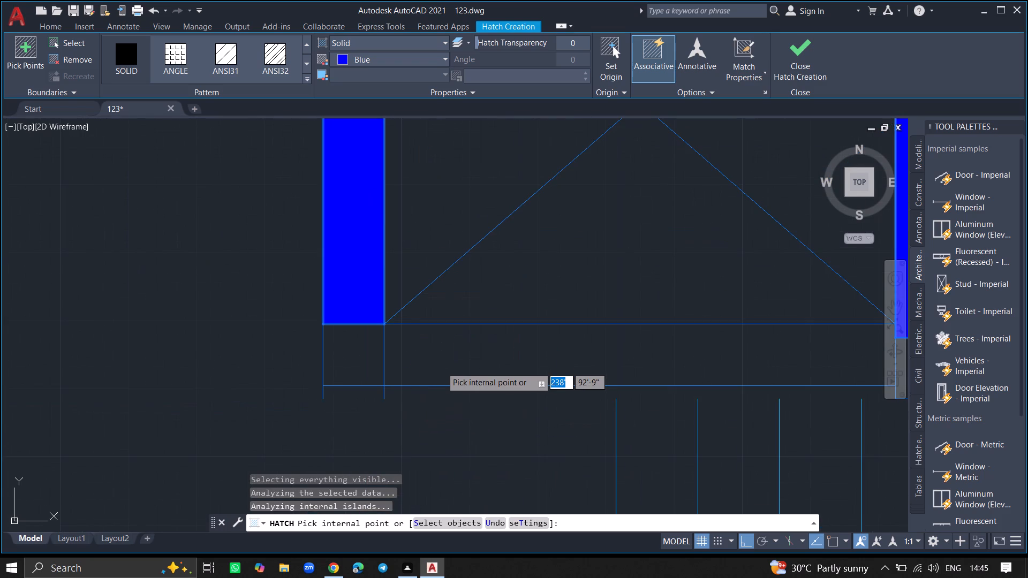
{"action": "left_click", "coordinate": [359, 355]}
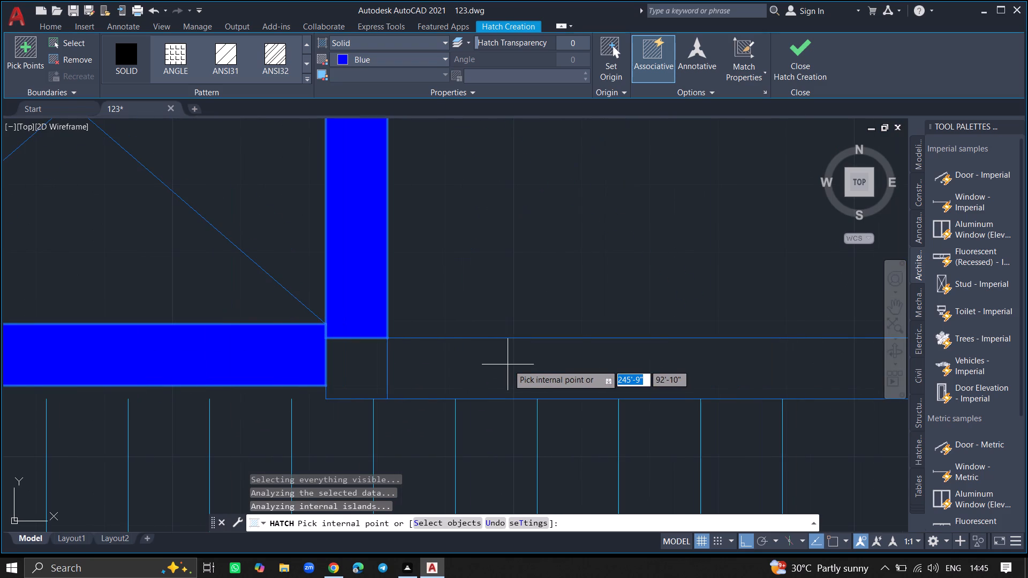
Fill the horizontal wall above the stairs from the shaft's southeast junction to the east exterior junction.
{"action": "left_click", "coordinate": [508, 364]}
{"action": "left_click", "coordinate": [356, 368]}
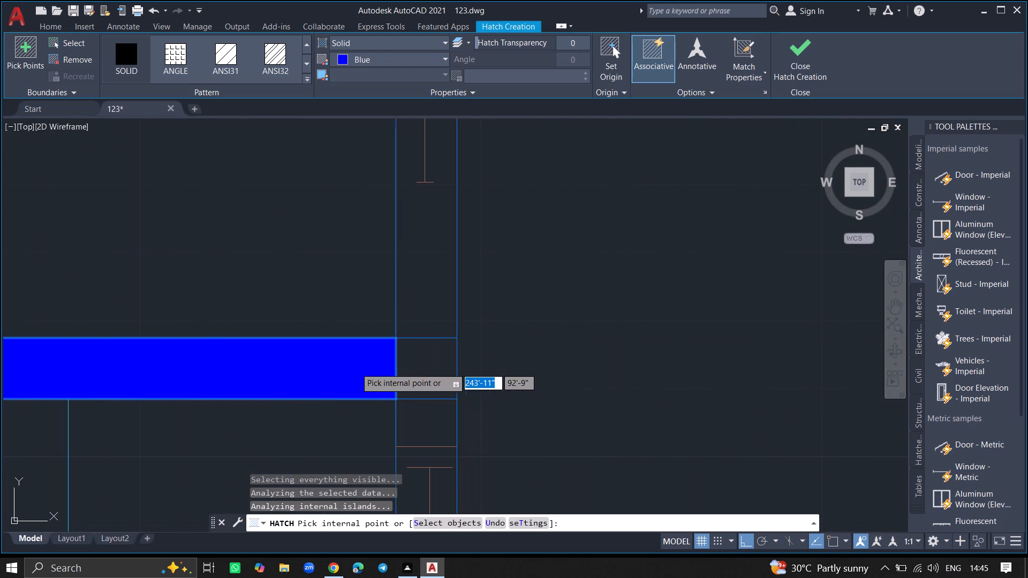
{"action": "left_click", "coordinate": [399, 396]}
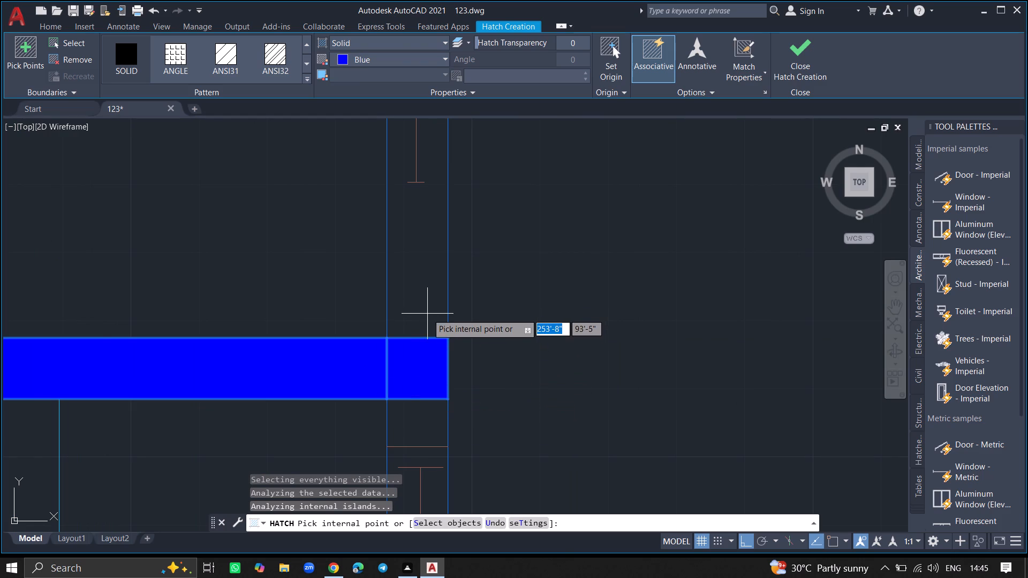
Fill the east exterior wall from the lower door to the stair window and the short piece below that window, and finish the hatch.
{"action": "scroll", "coordinate": [423, 325], "scroll_direction": "down", "scroll_amount": 4, "text": "ctrl"}
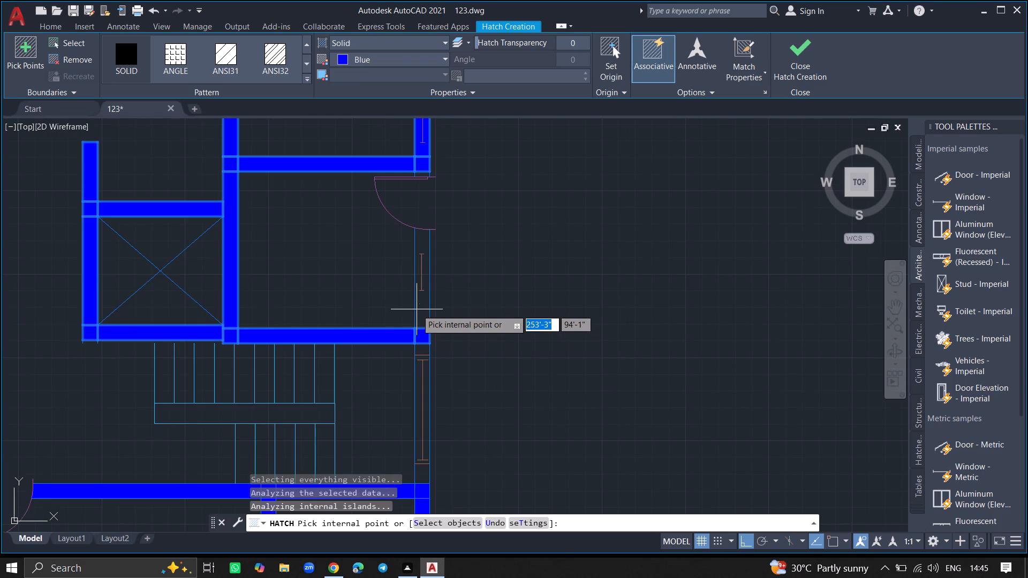
{"action": "left_click", "coordinate": [419, 311]}
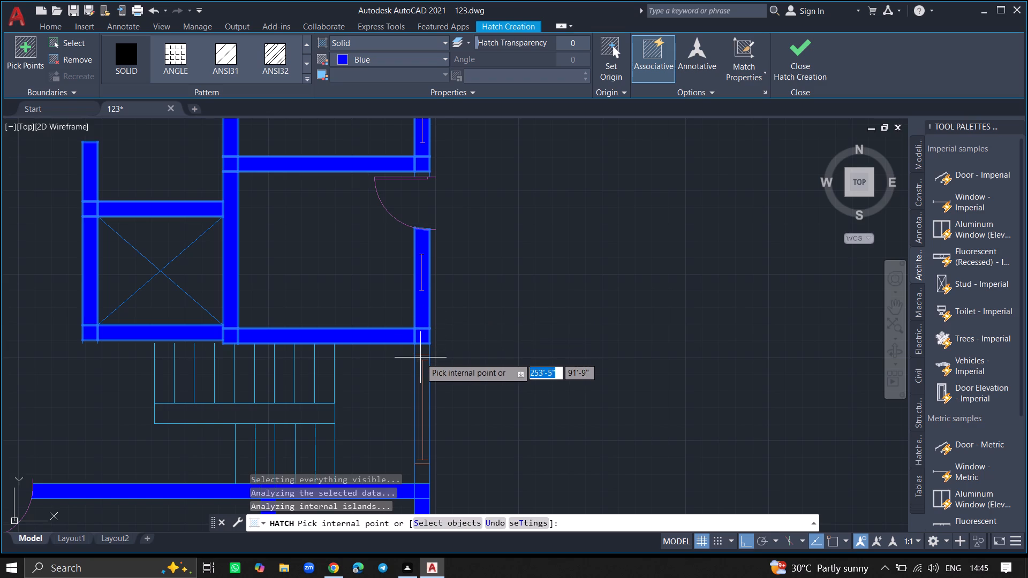
{"action": "left_click", "coordinate": [420, 353]}
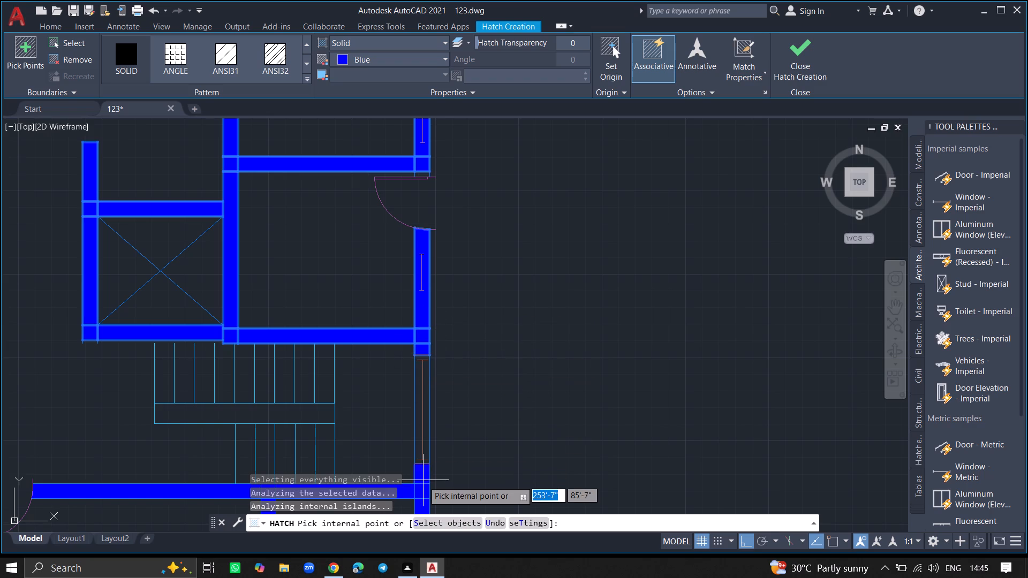
{"action": "left_click", "coordinate": [423, 484]}
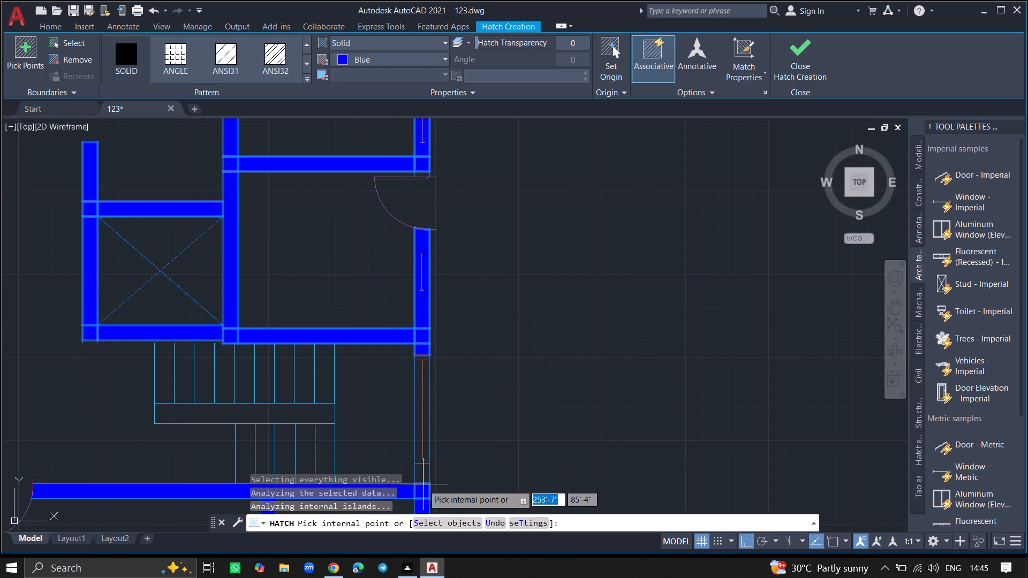
{"action": "left_click", "coordinate": [420, 477]}
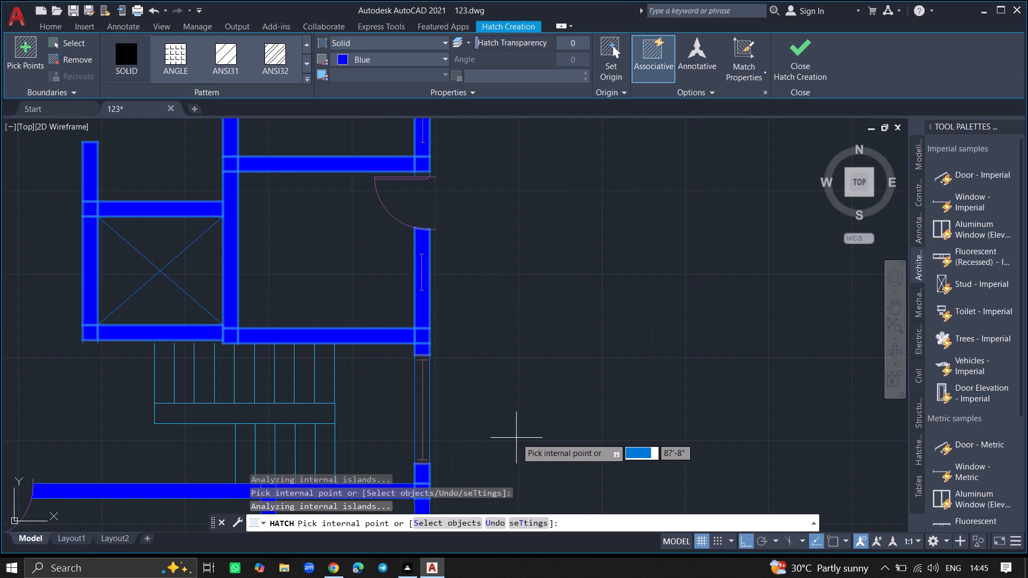
{"action": "scroll", "coordinate": [516, 438], "scroll_direction": "down", "scroll_amount": 5, "text": "ctrl"}
{"action": "scroll", "coordinate": [508, 494], "scroll_direction": "up", "scroll_amount": 7, "text": "ctrl"}
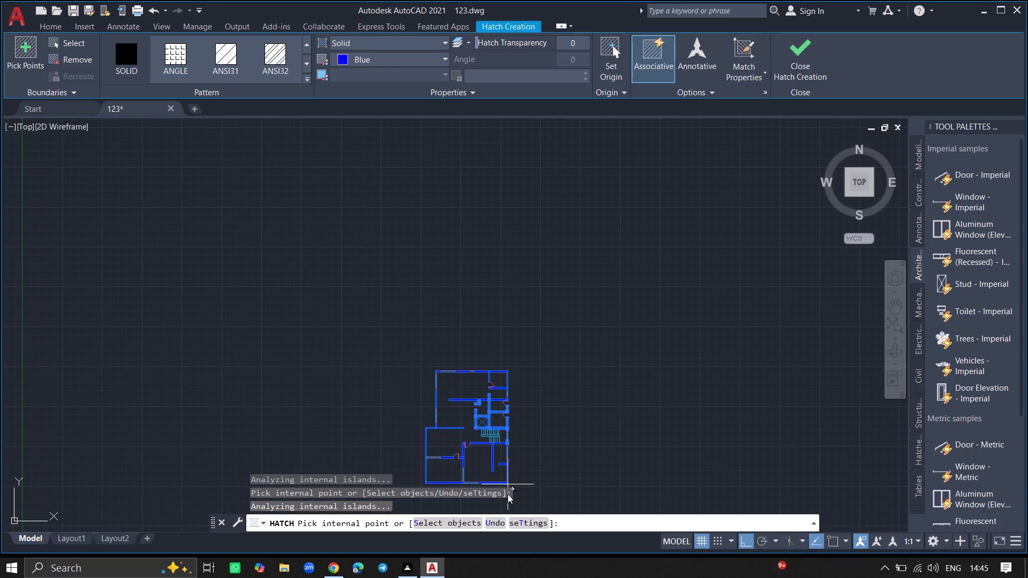
{"action": "scroll", "coordinate": [517, 484], "scroll_direction": "up", "scroll_amount": 7, "text": "ctrl"}
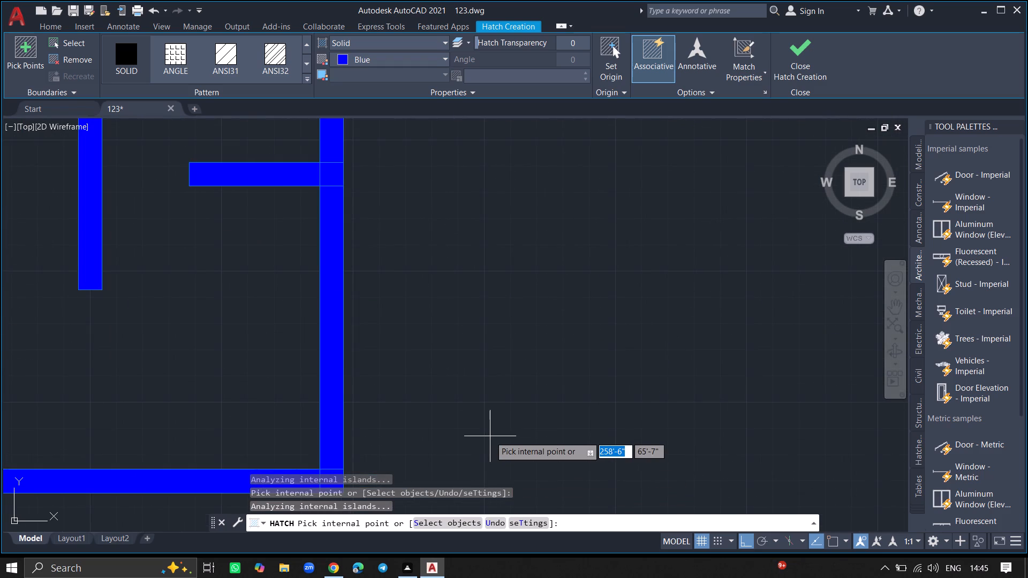
{"action": "scroll", "coordinate": [490, 436], "scroll_direction": "down", "scroll_amount": 4, "text": "ctrl"}
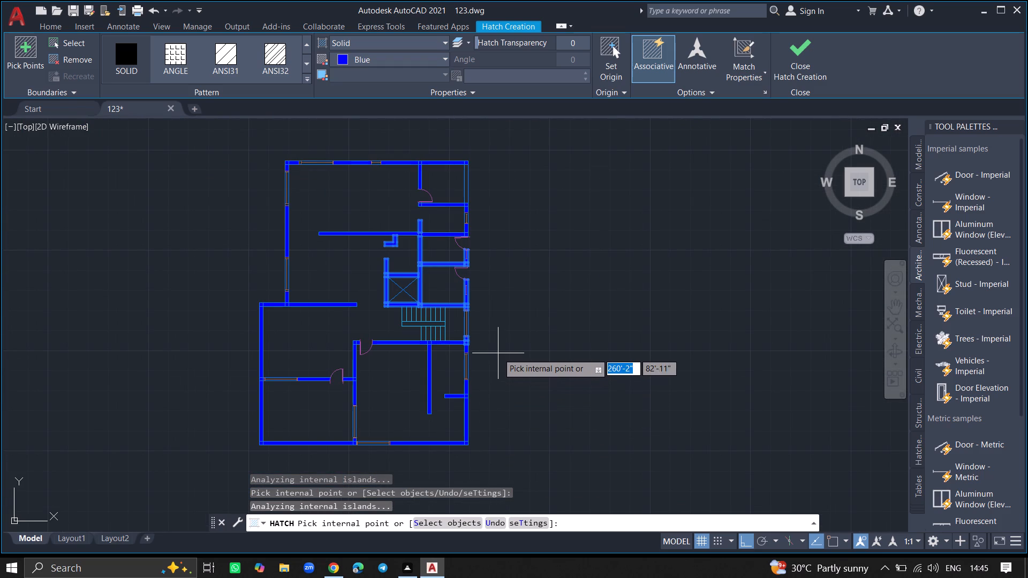
{"action": "key", "text": "Return"}
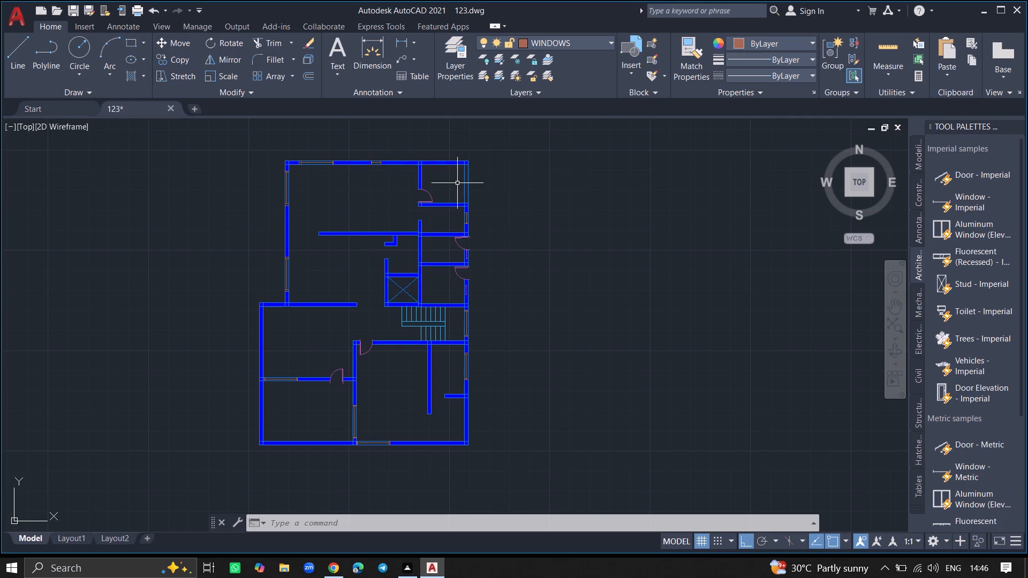
Copy the small east-wall window symbol about 7'-2" straight north into the unfilled exterior wall of the northeast room.
{"action": "scroll", "coordinate": [458, 183], "scroll_direction": "up", "scroll_amount": 5, "text": "ctrl"}
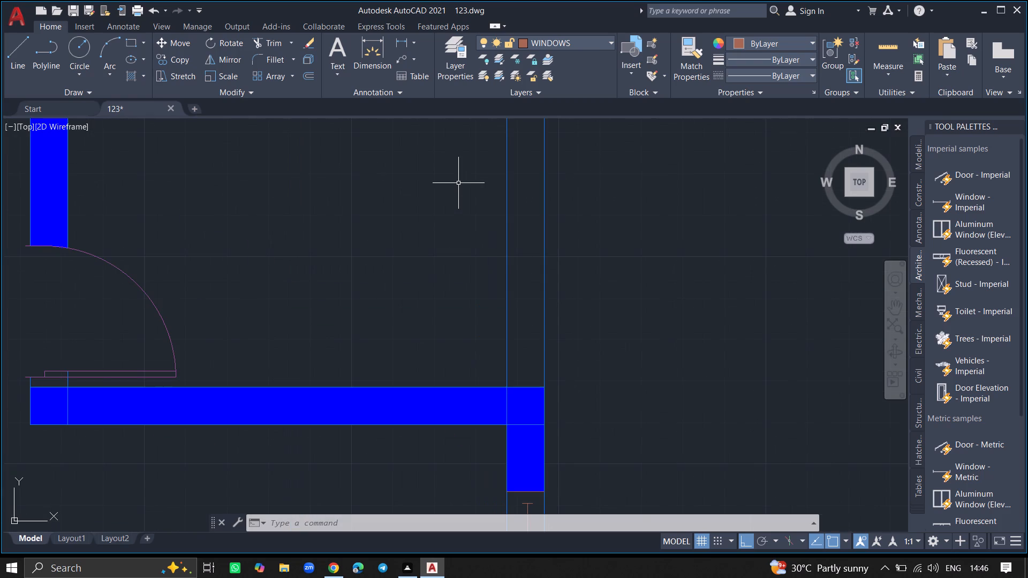
{"action": "scroll", "coordinate": [482, 229], "scroll_direction": "down", "scroll_amount": 3, "text": "ctrl"}
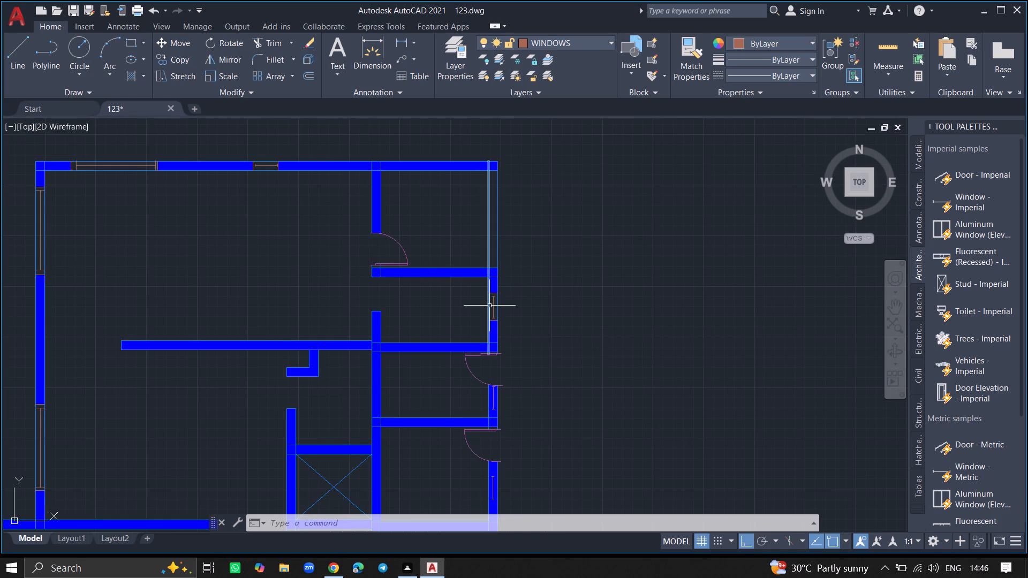
{"action": "left_click", "coordinate": [494, 307]}
{"action": "type", "text": "COPY"}
{"action": "key", "text": "Return"}
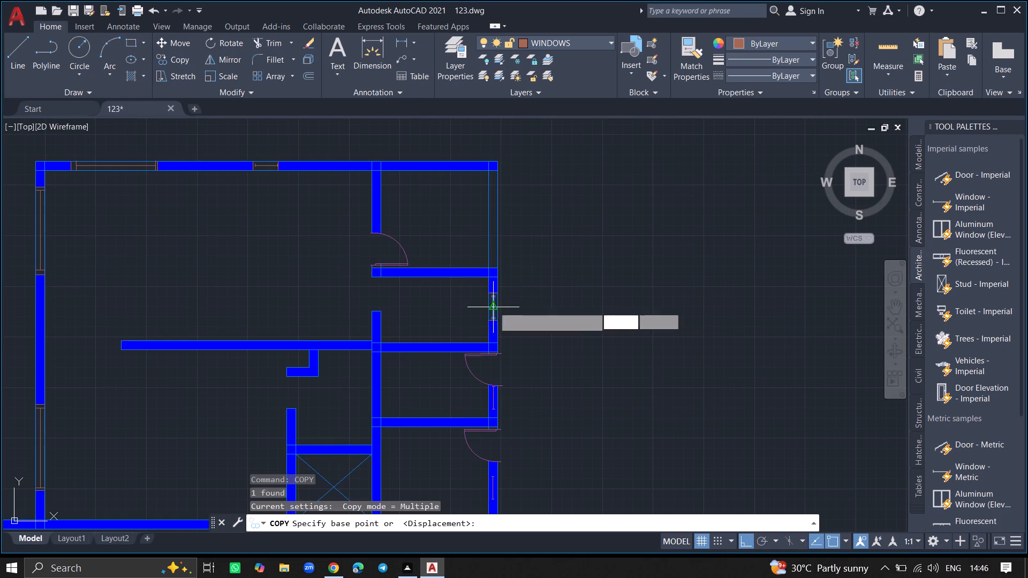
{"action": "left_click", "coordinate": [494, 307]}
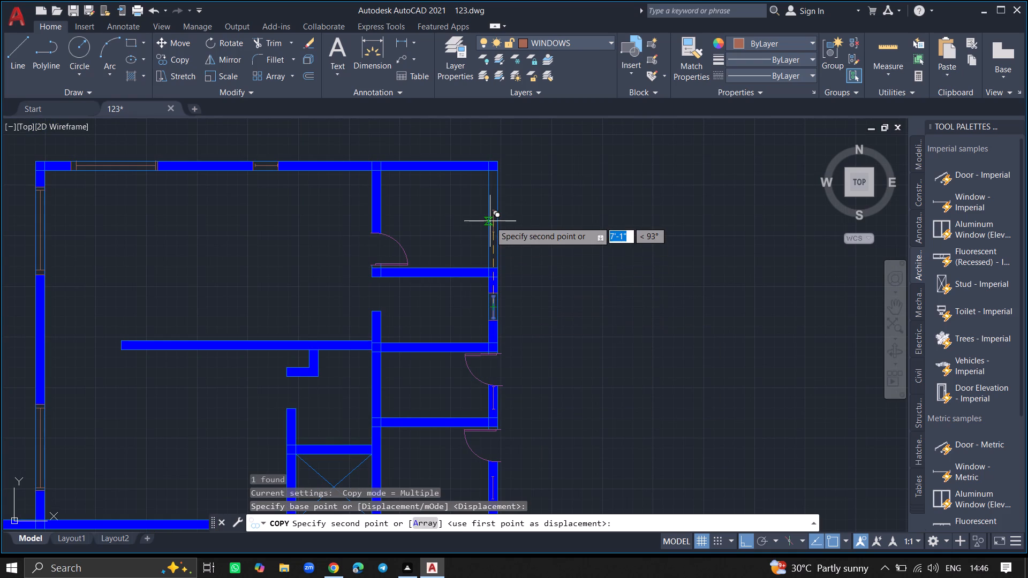
{"action": "scroll", "coordinate": [490, 220], "scroll_direction": "up", "scroll_amount": 8, "text": "ctrl"}
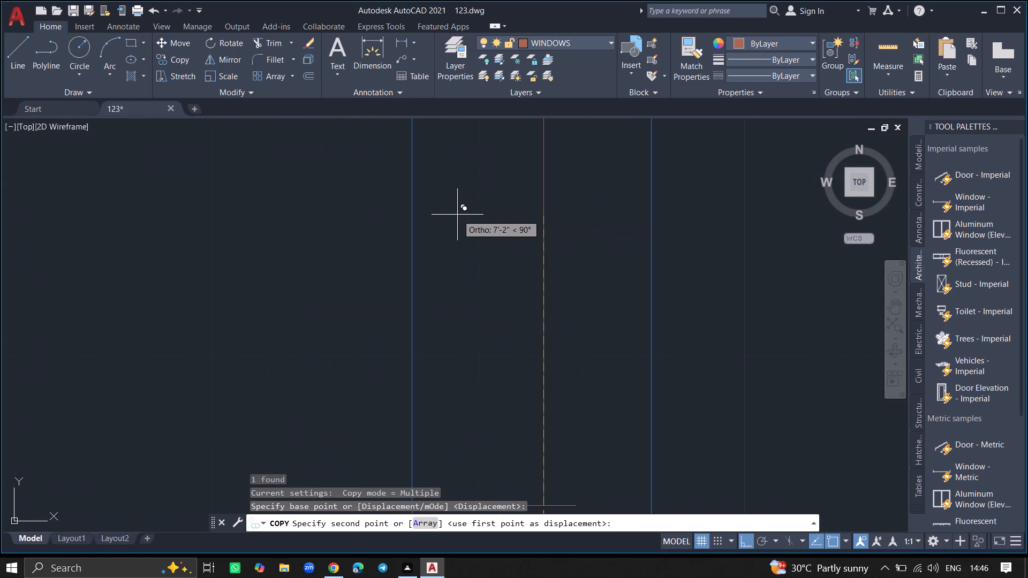
{"action": "left_click", "coordinate": [457, 215]}
{"action": "key", "text": "Return"}
Draw closing lines across the east wall's thickness just south and just north of the copied window symbol.
{"action": "scroll", "coordinate": [457, 215], "scroll_direction": "down", "scroll_amount": 7, "text": "ctrl"}
{"action": "key", "text": "l"}
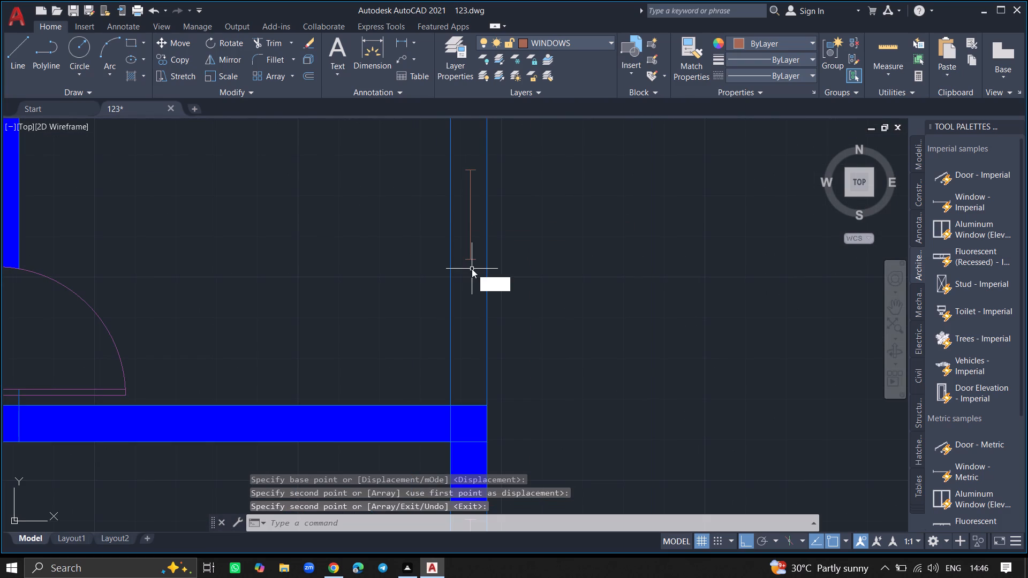
{"action": "key", "text": "Return"}
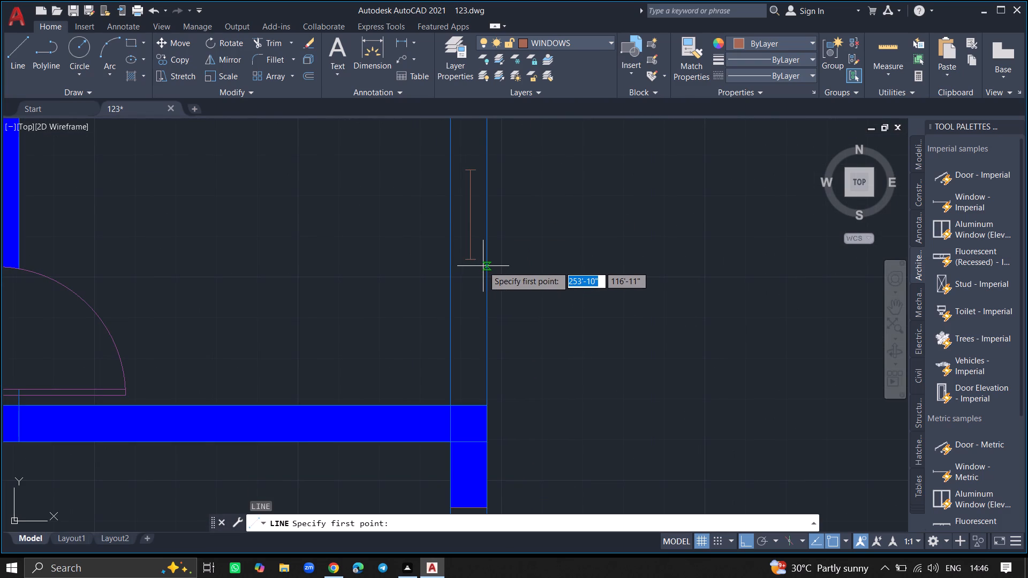
{"action": "left_click", "coordinate": [486, 266]}
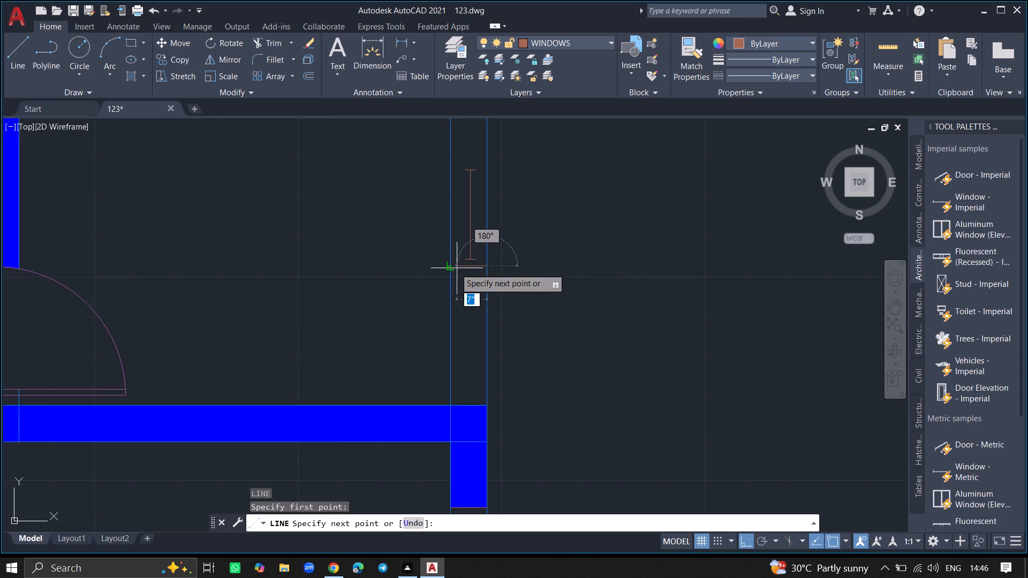
{"action": "left_click", "coordinate": [450, 268]}
{"action": "key", "text": "Return"}
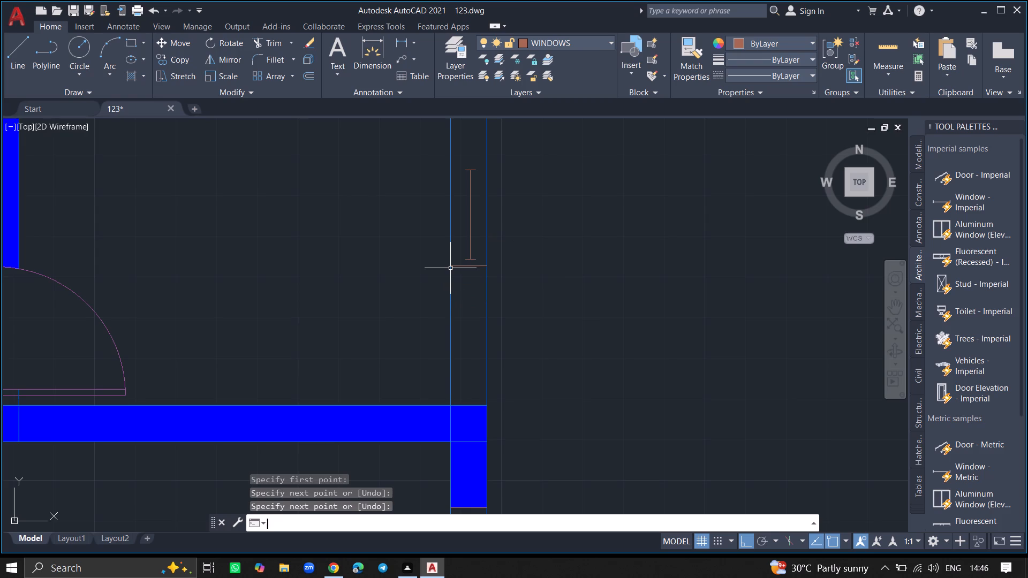
{"action": "scroll", "coordinate": [450, 268], "scroll_direction": "down", "scroll_amount": 2, "text": "ctrl"}
{"action": "scroll", "coordinate": [463, 218], "scroll_direction": "up", "scroll_amount": 3, "text": "ctrl"}
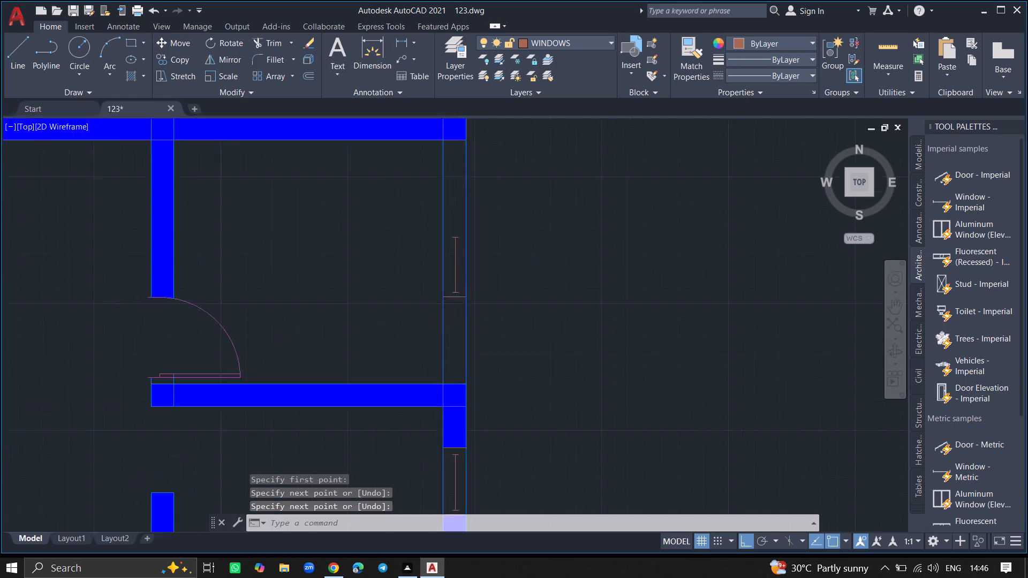
{"action": "key", "text": "l"}
{"action": "key", "text": "Return"}
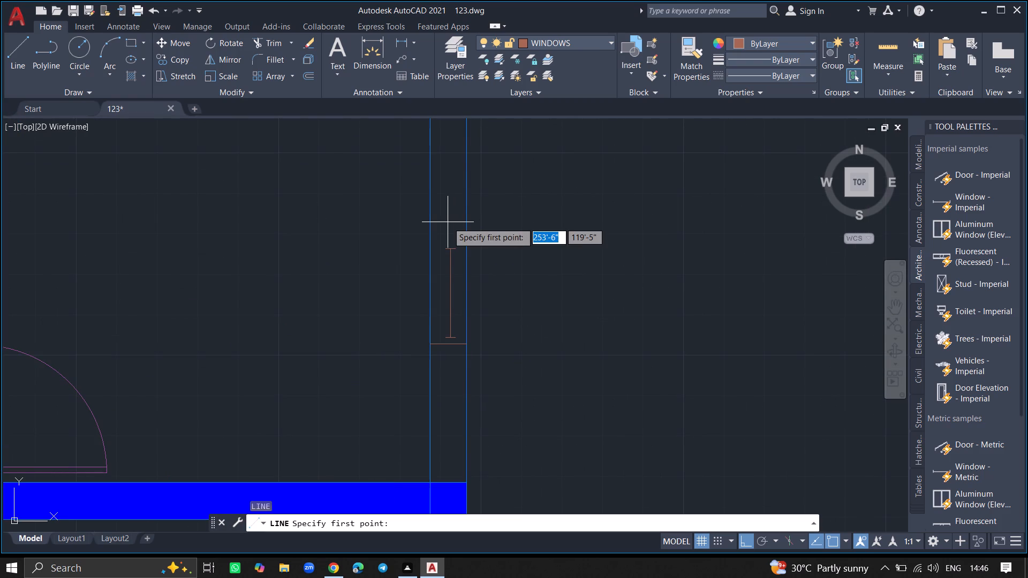
{"action": "left_click", "coordinate": [467, 238]}
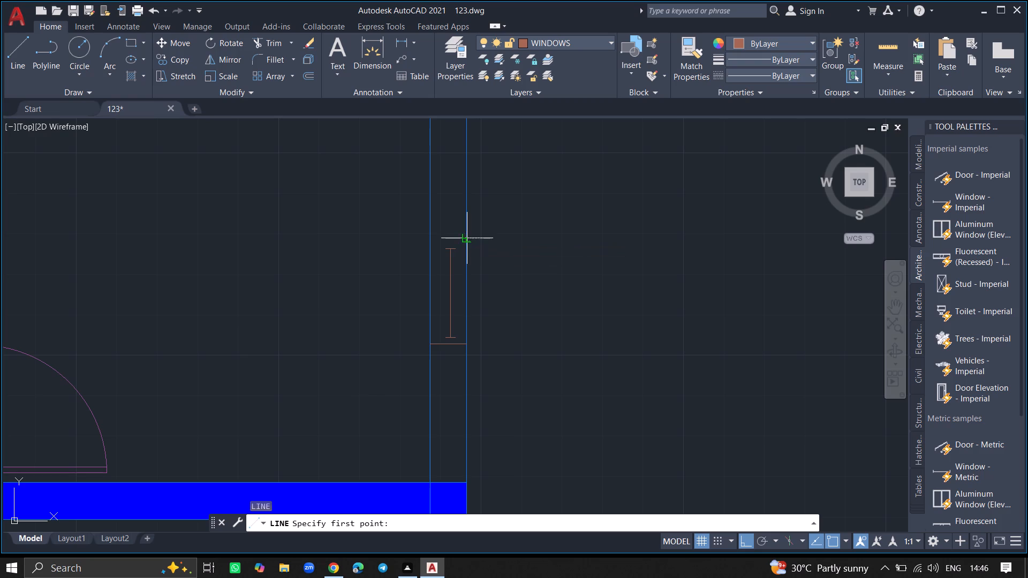
{"action": "left_click", "coordinate": [432, 238]}
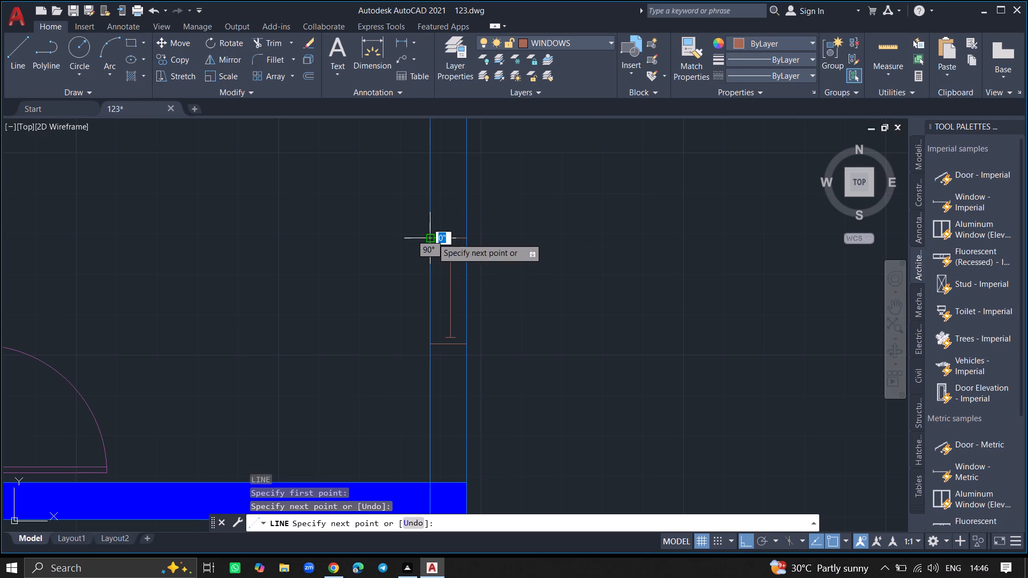
{"action": "key", "text": "Return"}
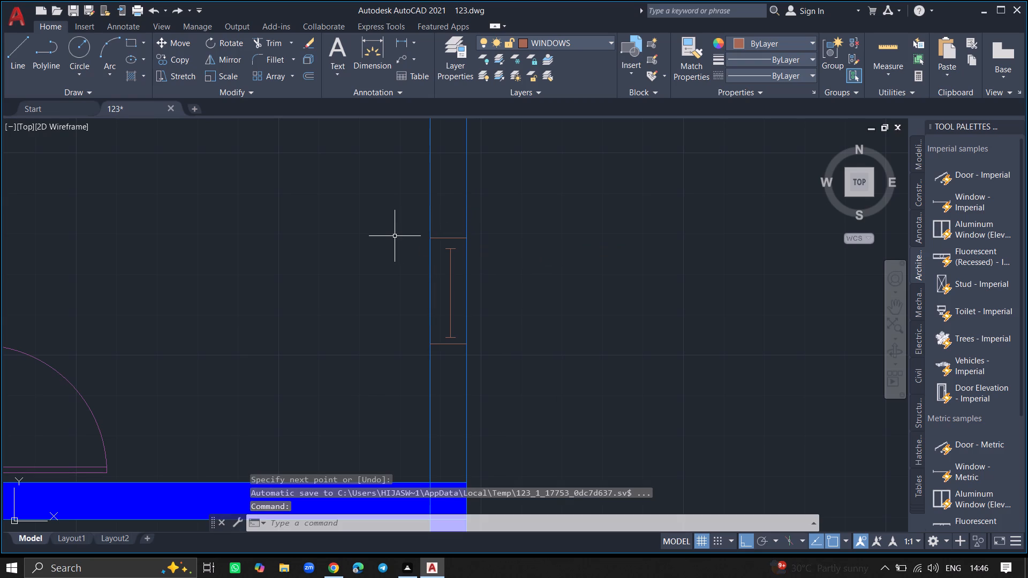
Fill the northeast room's east wall above and below the new window with the solid blue hatch.
{"action": "scroll", "coordinate": [395, 236], "scroll_direction": "down", "scroll_amount": 2, "text": "ctrl"}
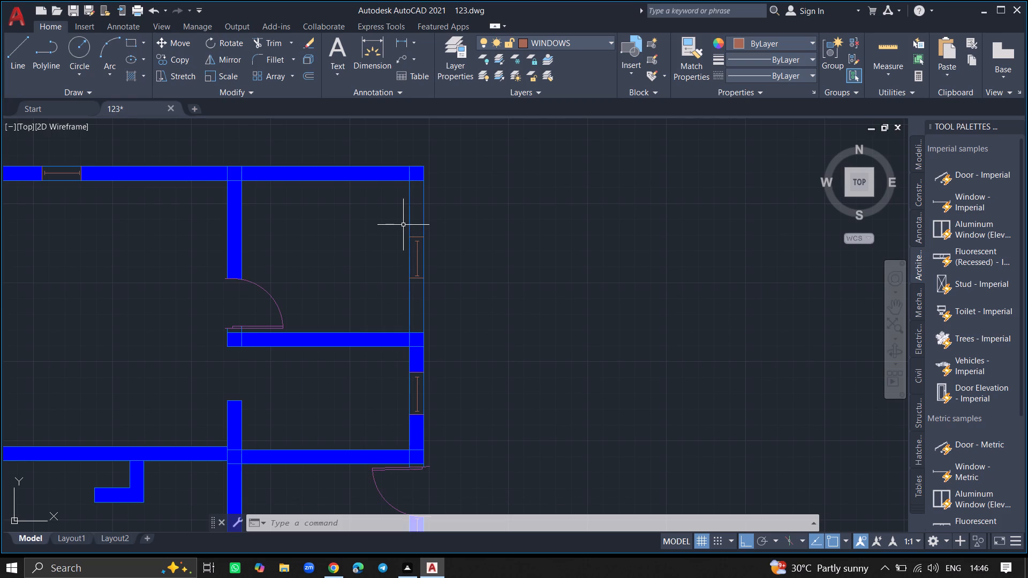
{"action": "key", "text": "h"}
{"action": "key", "text": "Return"}
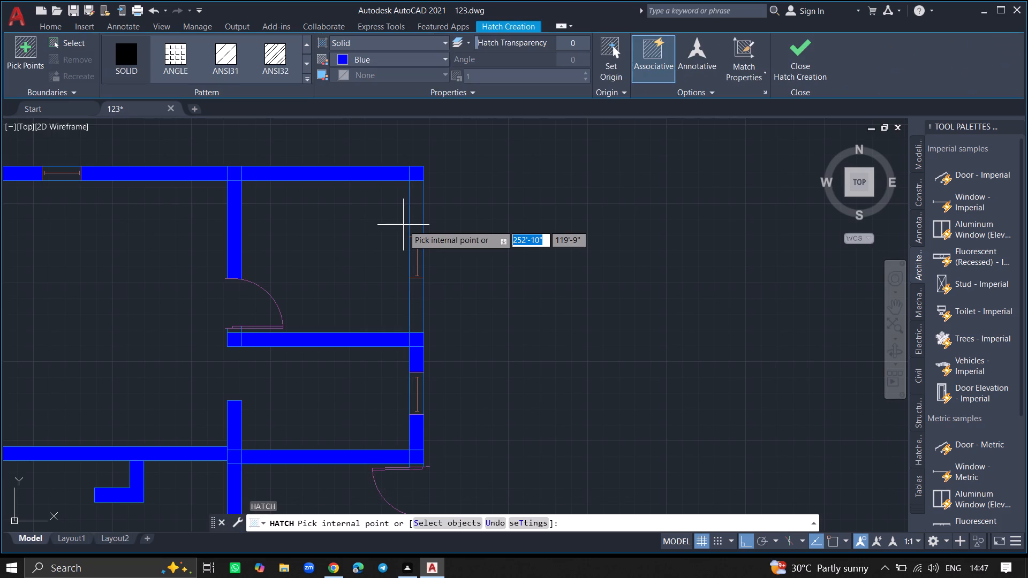
{"action": "left_click", "coordinate": [413, 207]}
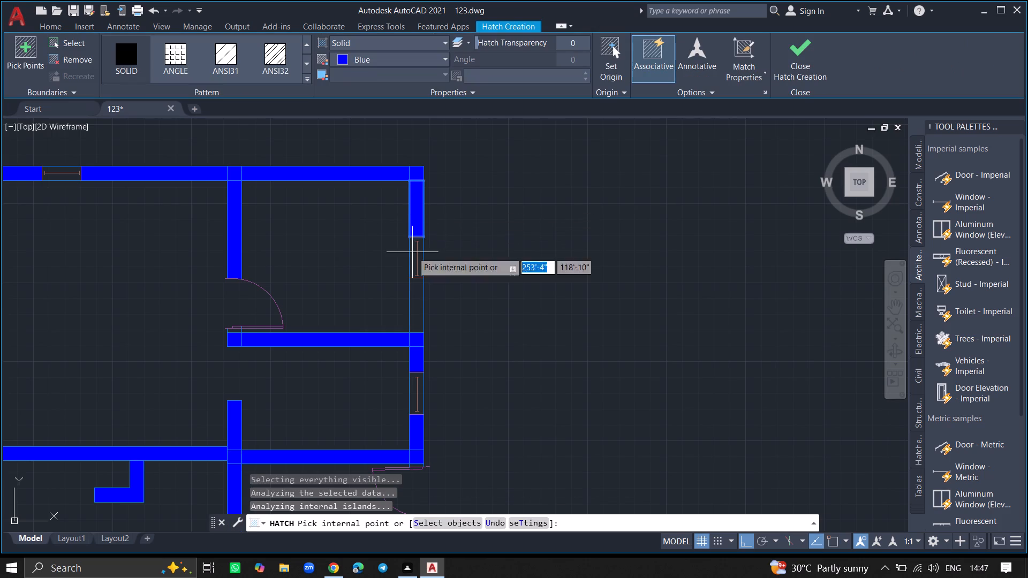
{"action": "left_click", "coordinate": [414, 299]}
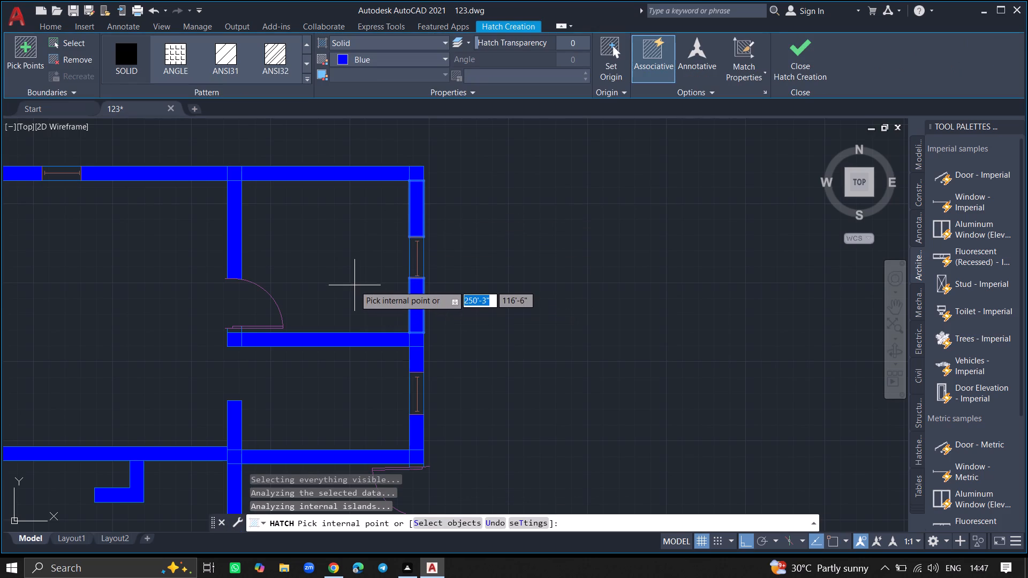
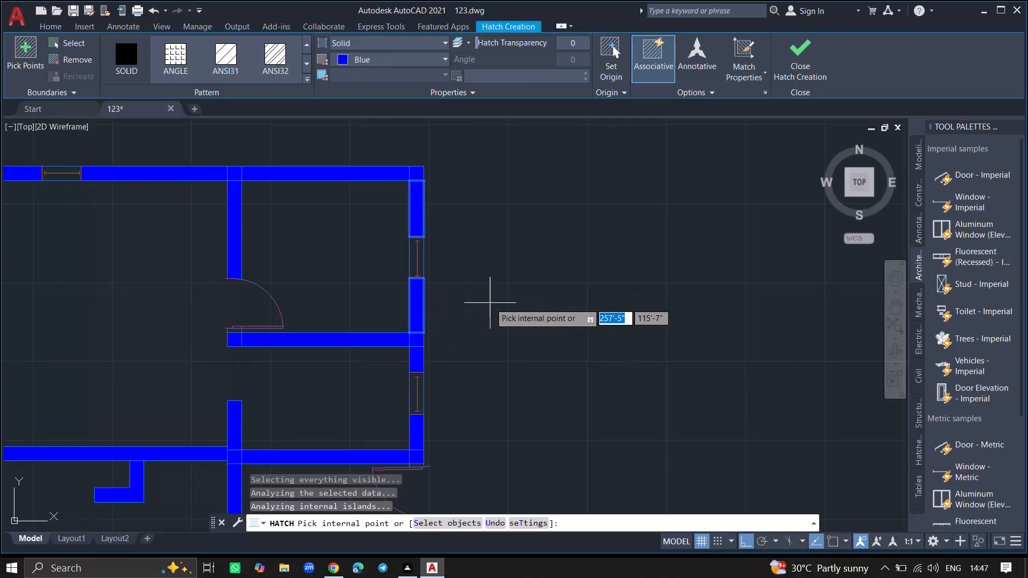
Finish the blue hatch of the northeast room's east wall.
{"action": "scroll", "coordinate": [490, 303], "scroll_direction": "down", "scroll_amount": 2, "text": "ctrl"}
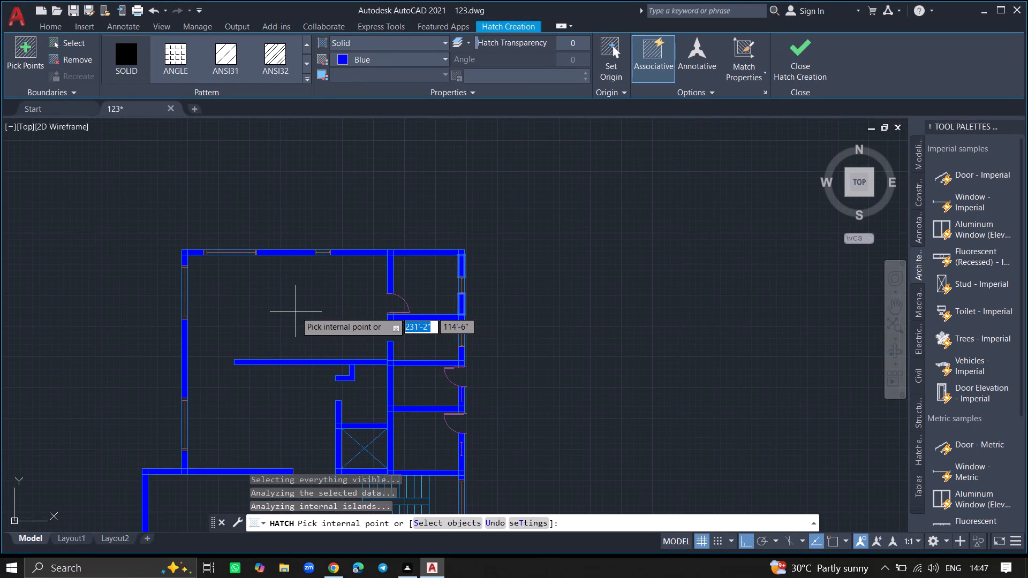
{"action": "key", "text": "Return"}
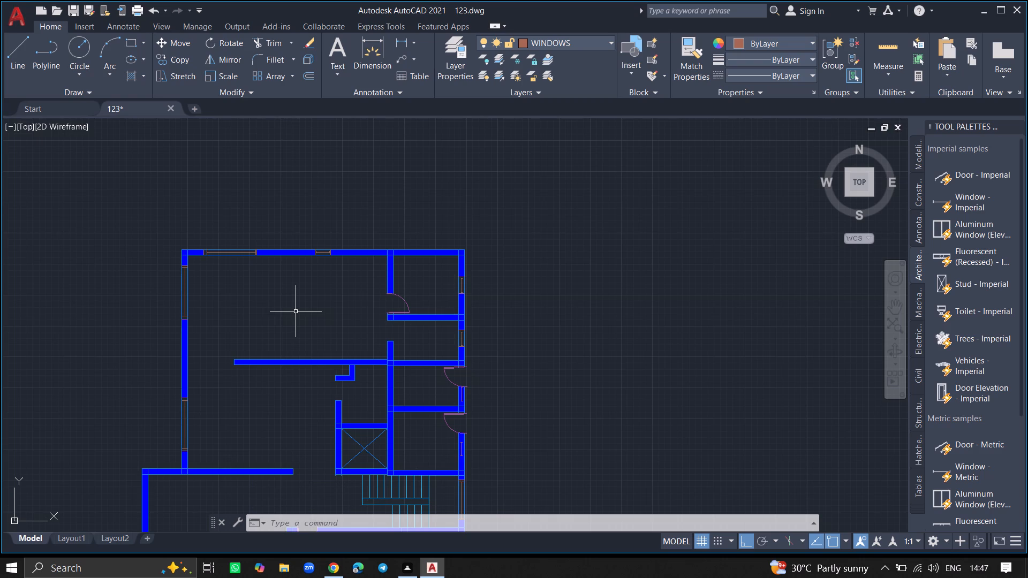
Open DesignCenter with the Home - Space Planner blocks and make FURNITURE the current layer.
{"action": "key", "text": "ctrl+2"}
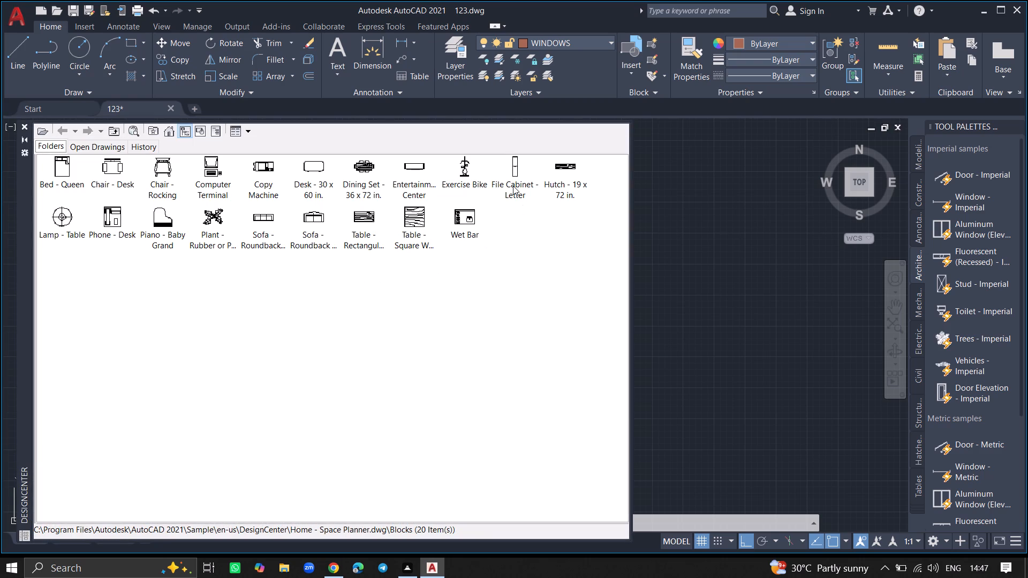
{"action": "double_click", "coordinate": [452, 66]}
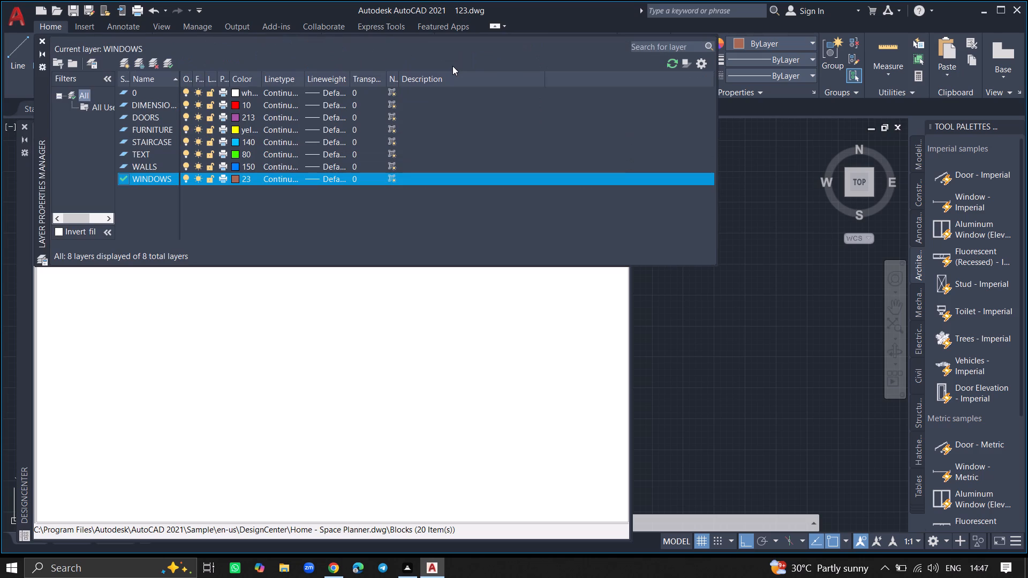
{"action": "double_click", "coordinate": [165, 129]}
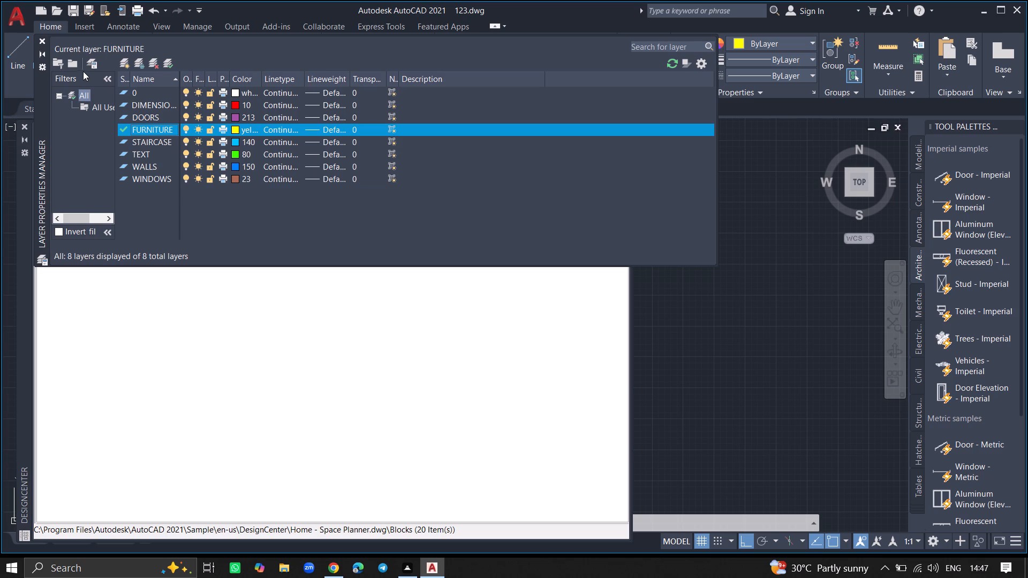
{"action": "left_click", "coordinate": [42, 40]}
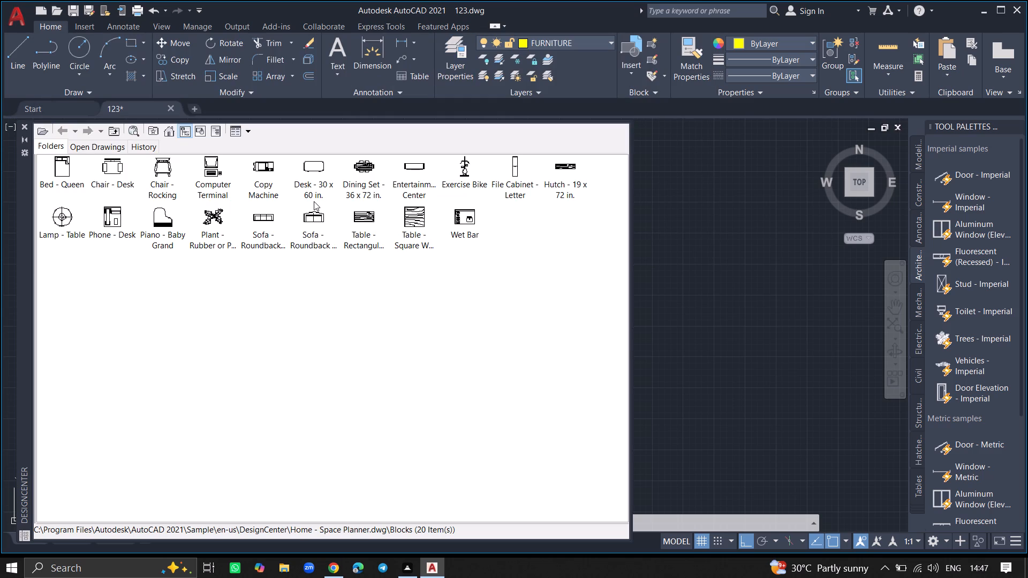
Insert the Dining Set - 36 x 72 in. block into the drawing and close DesignCenter.
{"action": "left_click", "coordinate": [372, 171]}
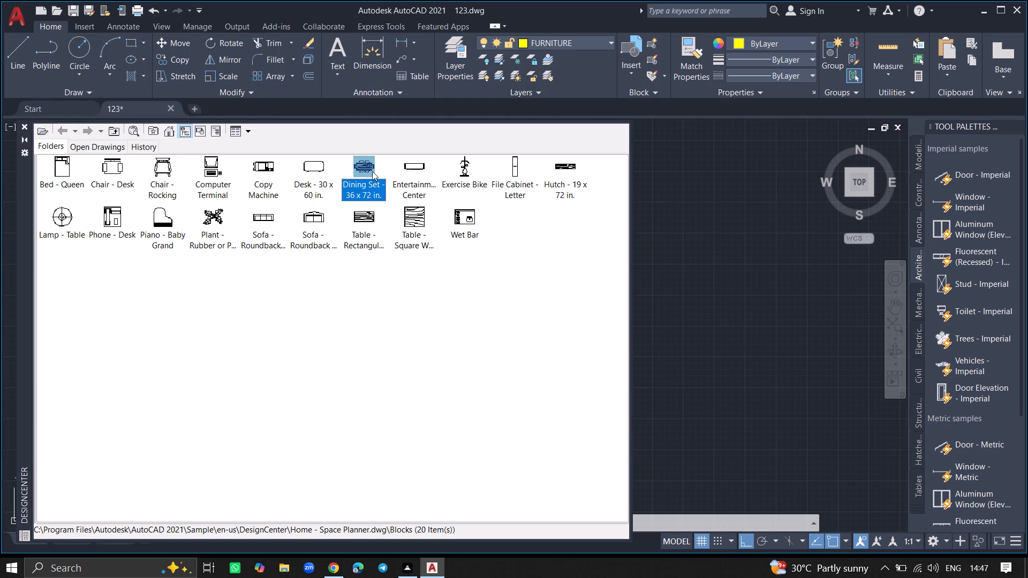
{"action": "left_click_drag", "start_coordinate": [372, 171], "coordinate": [697, 217]}
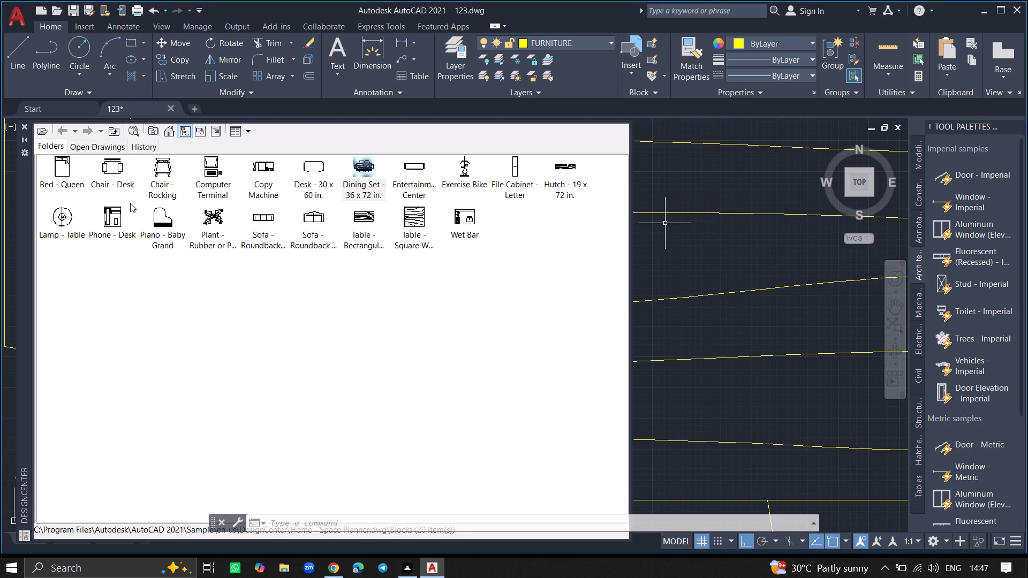
{"action": "scroll", "coordinate": [125, 202], "scroll_direction": "down", "scroll_amount": 4, "text": "ctrl"}
{"action": "left_click", "coordinate": [24, 125]}
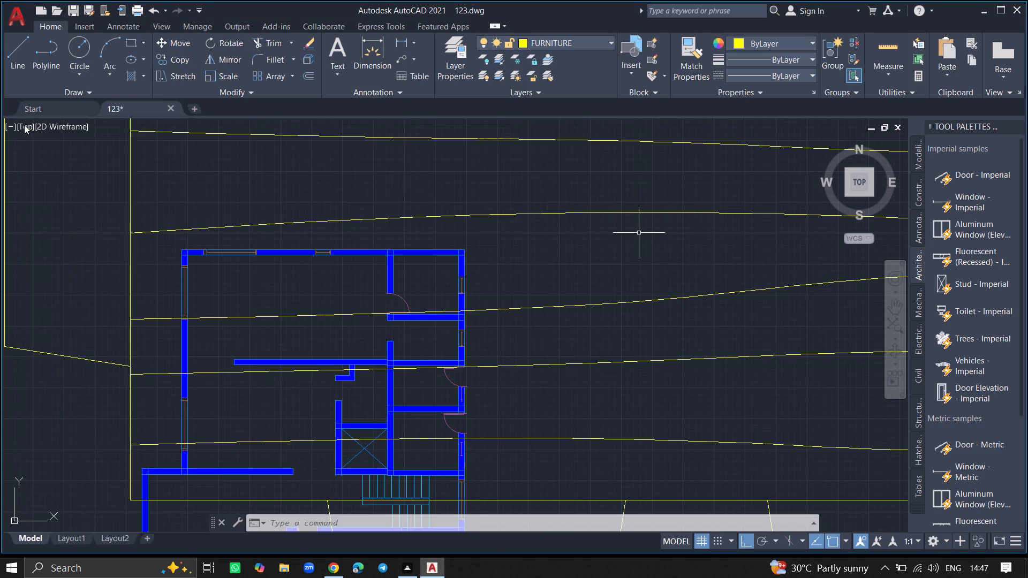
Scale the oversized dining set down to room-furniture size, just north of the plan's northwest corner.
{"action": "left_click", "coordinate": [193, 231]}
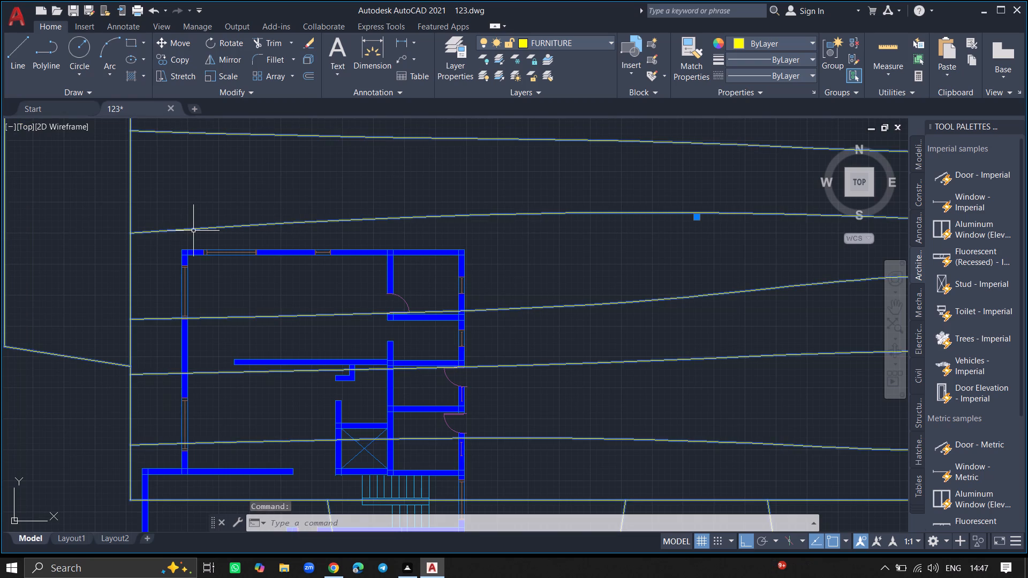
{"action": "type", "text": "SC"}
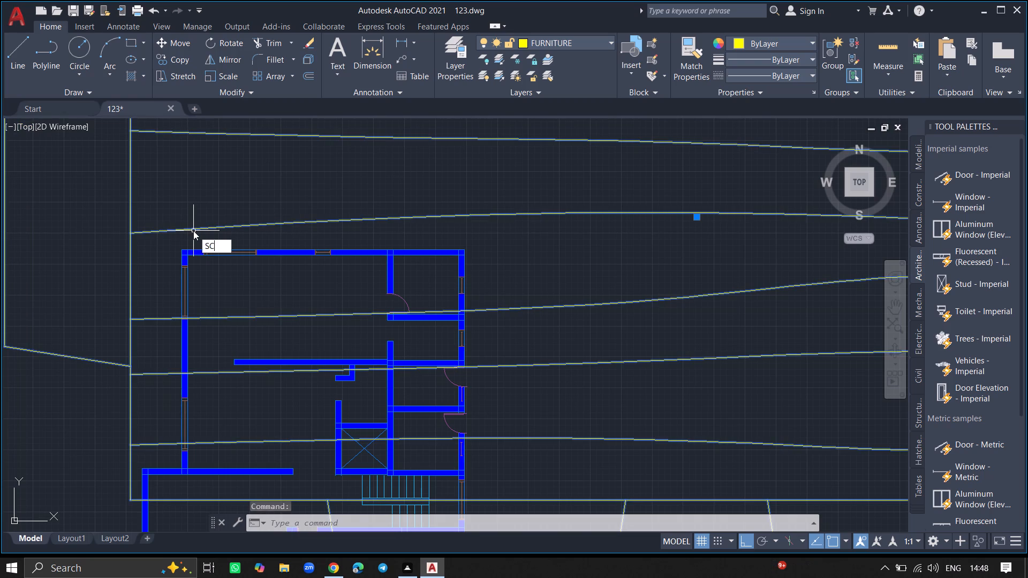
{"action": "key", "text": "Return"}
{"action": "left_click", "coordinate": [193, 231]}
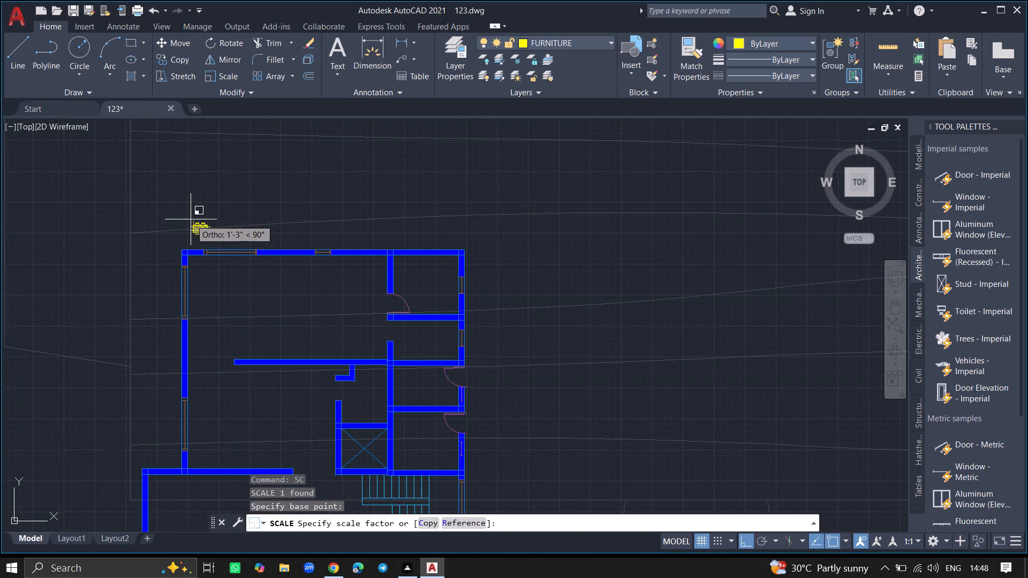
{"action": "left_click", "coordinate": [190, 212]}
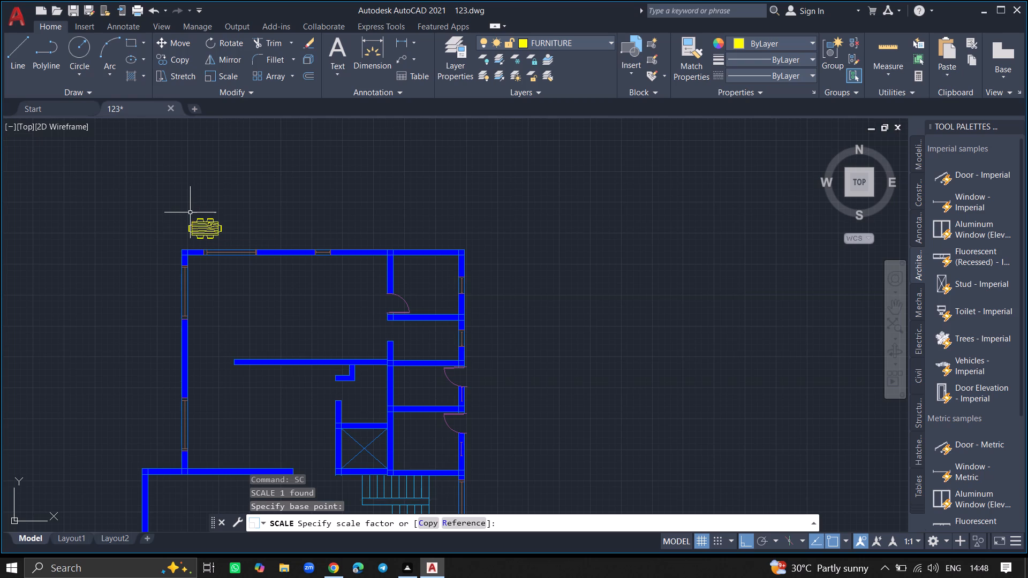
With Ortho off, move the dining set about 19'-0" southeast into the open area of the large north room.
{"action": "left_click", "coordinate": [199, 225]}
{"action": "type", "text": "MOV"}
{"action": "key", "text": "e"}
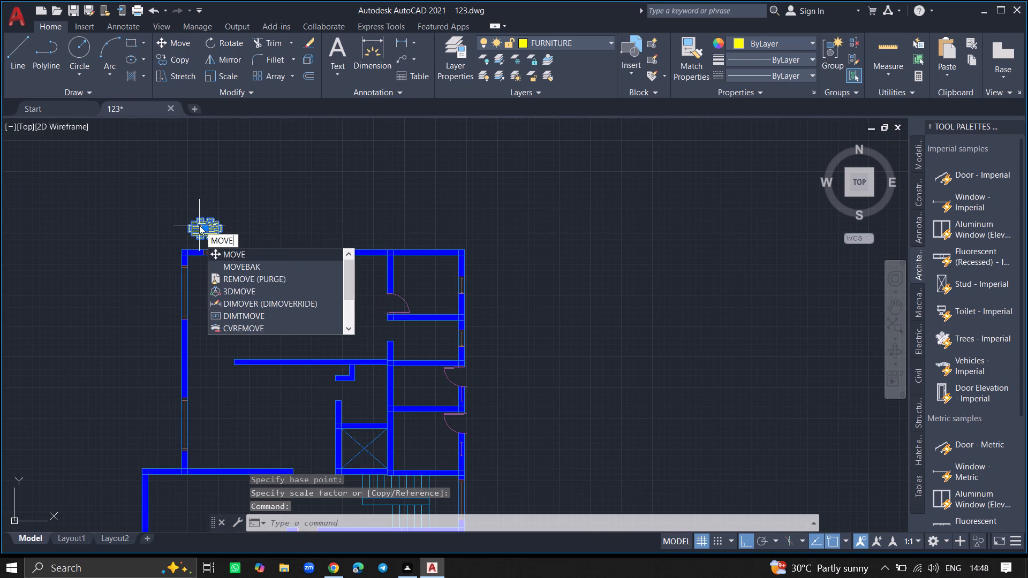
{"action": "key", "text": "Return"}
{"action": "left_click", "coordinate": [199, 225]}
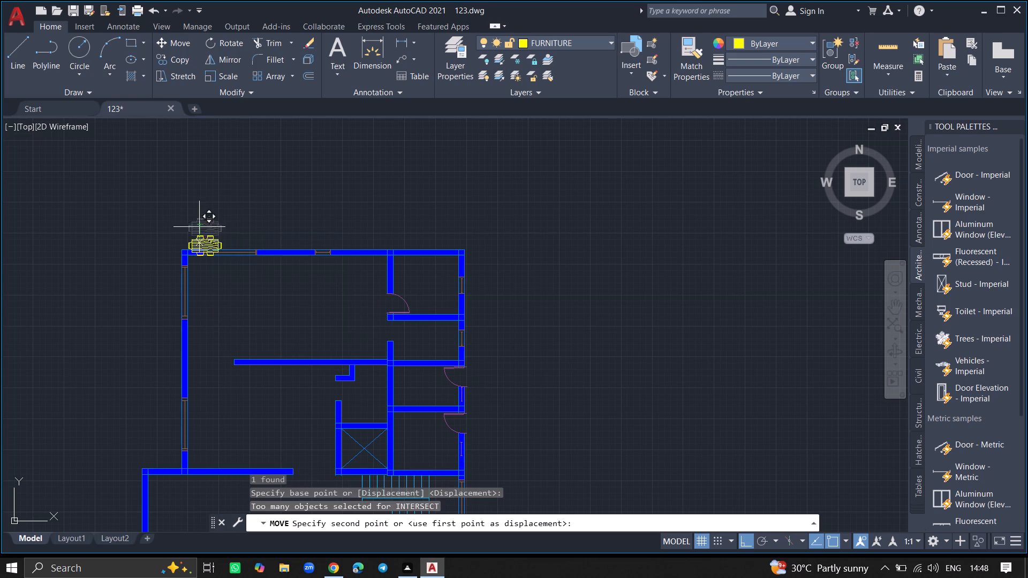
{"action": "key", "text": "F7"}
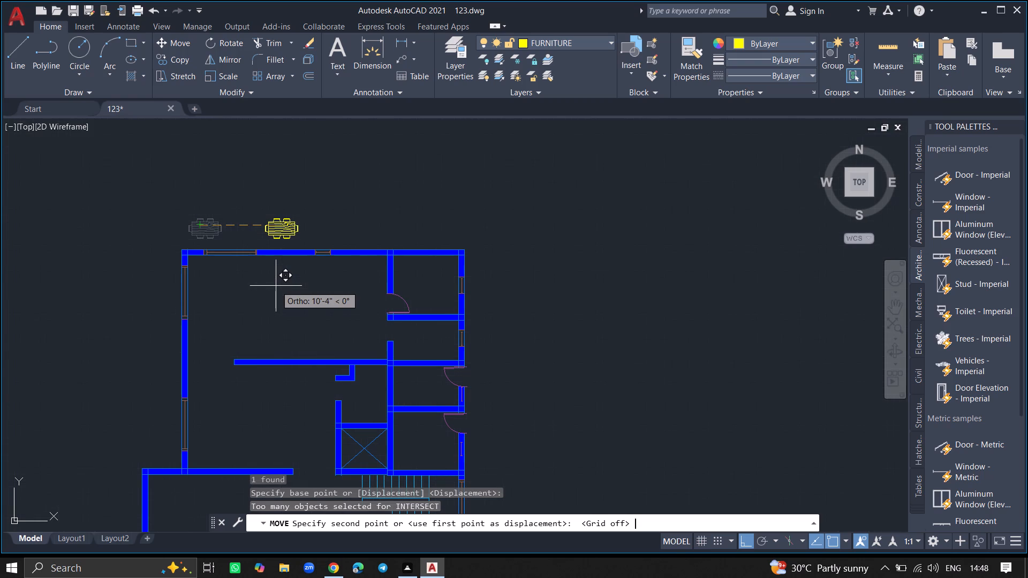
{"action": "key", "text": "F8"}
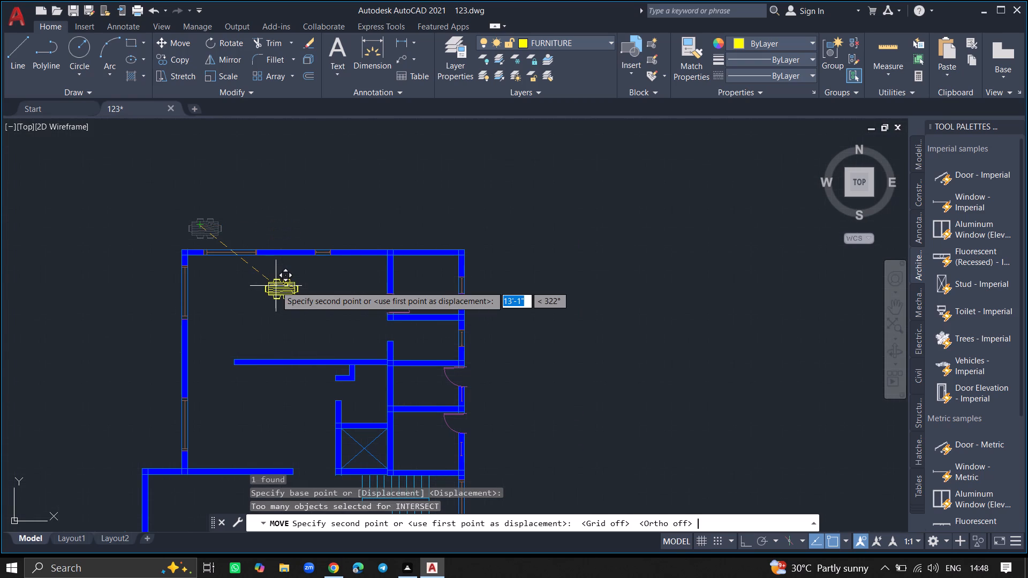
{"action": "scroll", "coordinate": [276, 286], "scroll_direction": "up", "scroll_amount": 3, "text": "ctrl"}
{"action": "key", "text": "F7"}
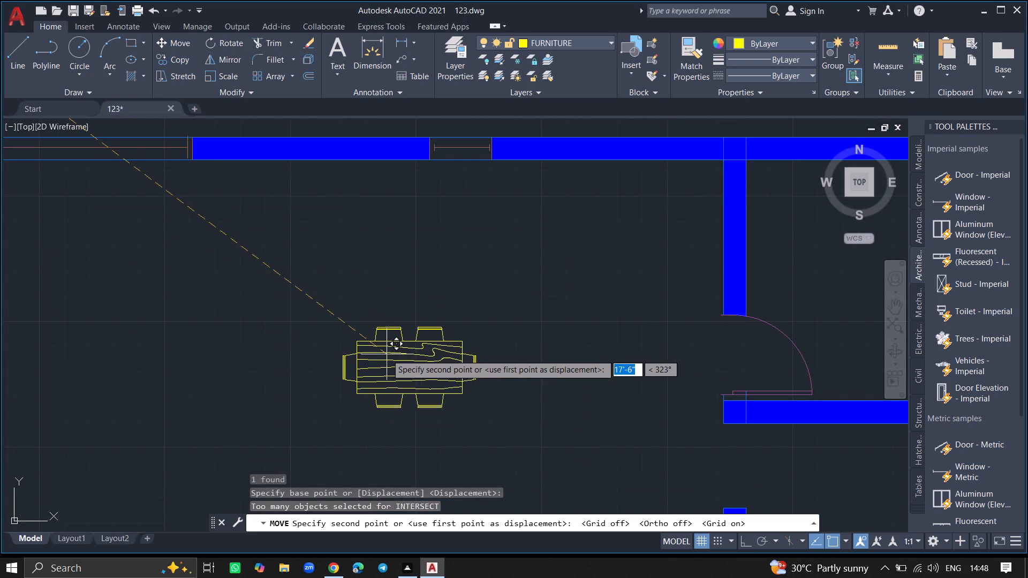
{"action": "scroll", "coordinate": [418, 386], "scroll_direction": "down", "scroll_amount": 2, "text": "ctrl"}
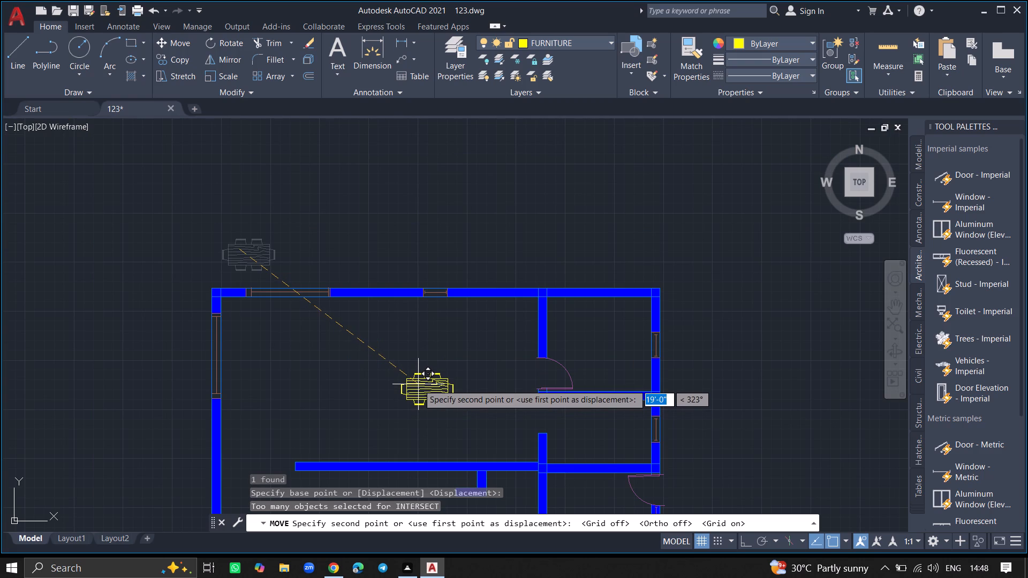
{"action": "left_click", "coordinate": [418, 384]}
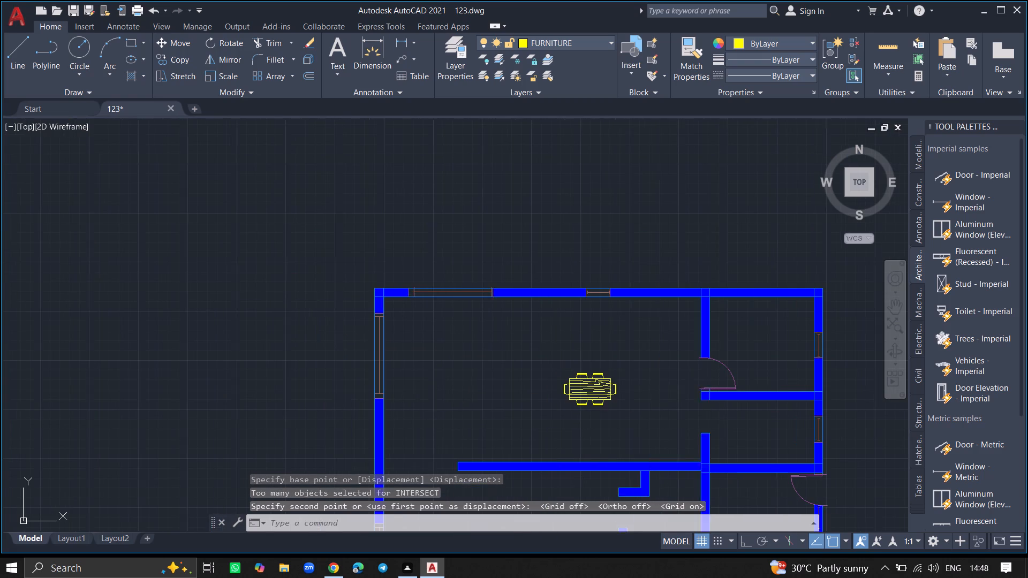
Insert the Bed - Queen block from DesignCenter east of the floor plan and close DesignCenter.
{"action": "scroll", "coordinate": [339, 394], "scroll_direction": "down", "scroll_amount": 1, "text": "ctrl"}
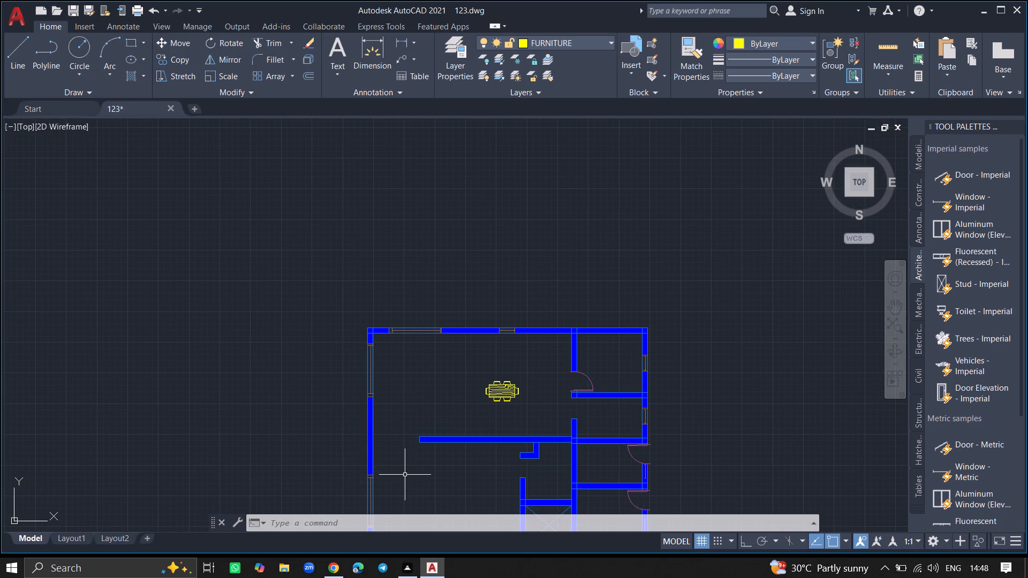
{"action": "scroll", "coordinate": [405, 475], "scroll_direction": "down", "scroll_amount": 3, "text": "ctrl"}
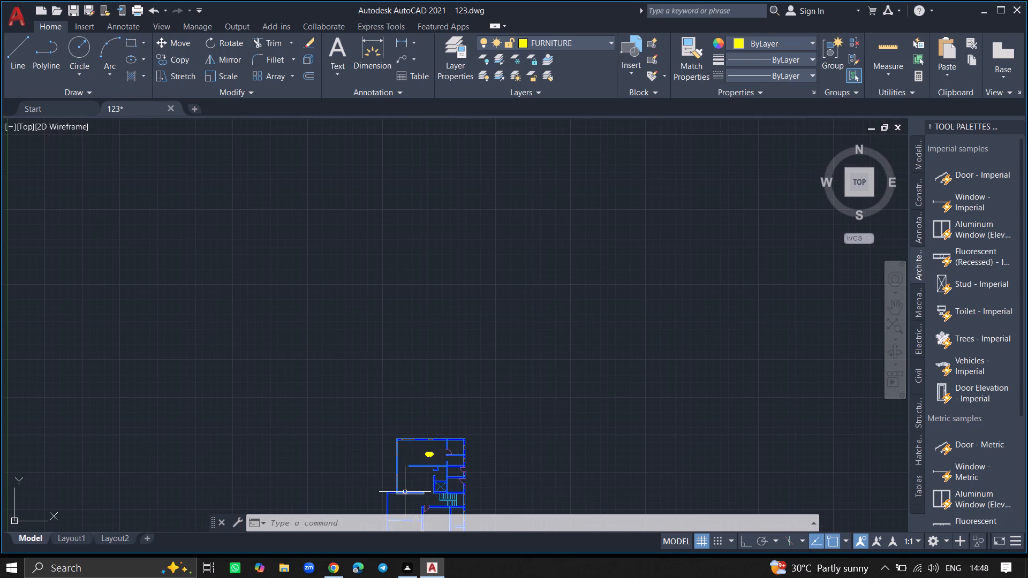
{"action": "key", "text": "z"}
{"action": "key", "text": "Return"}
{"action": "key", "text": "e"}
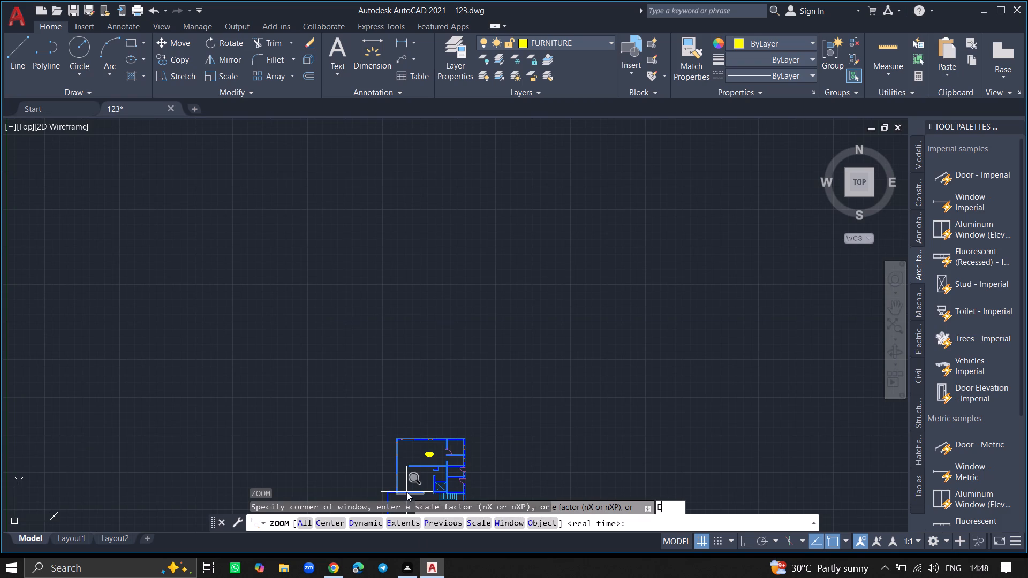
{"action": "key", "text": "Return"}
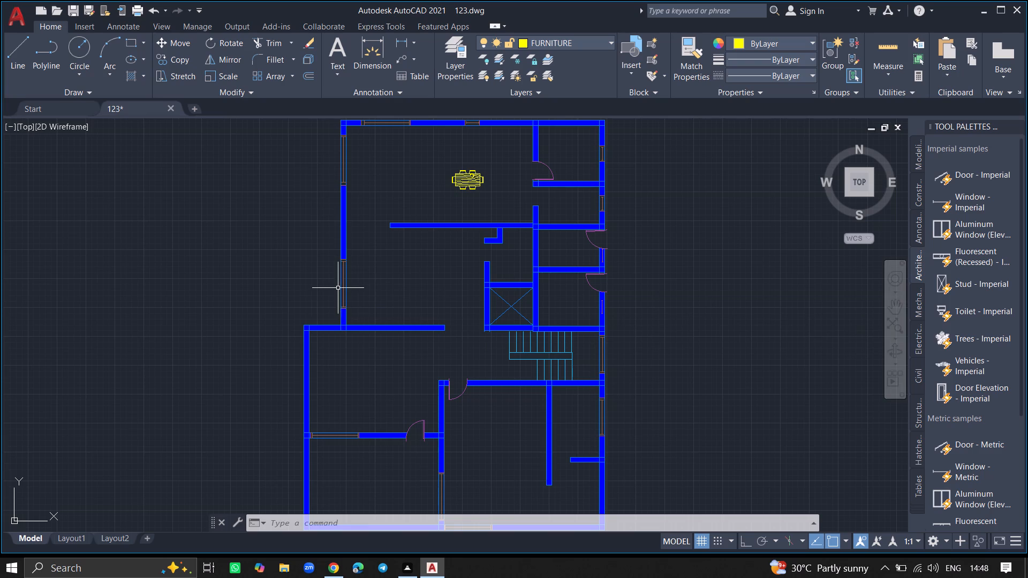
{"action": "key", "text": "ctrl+2"}
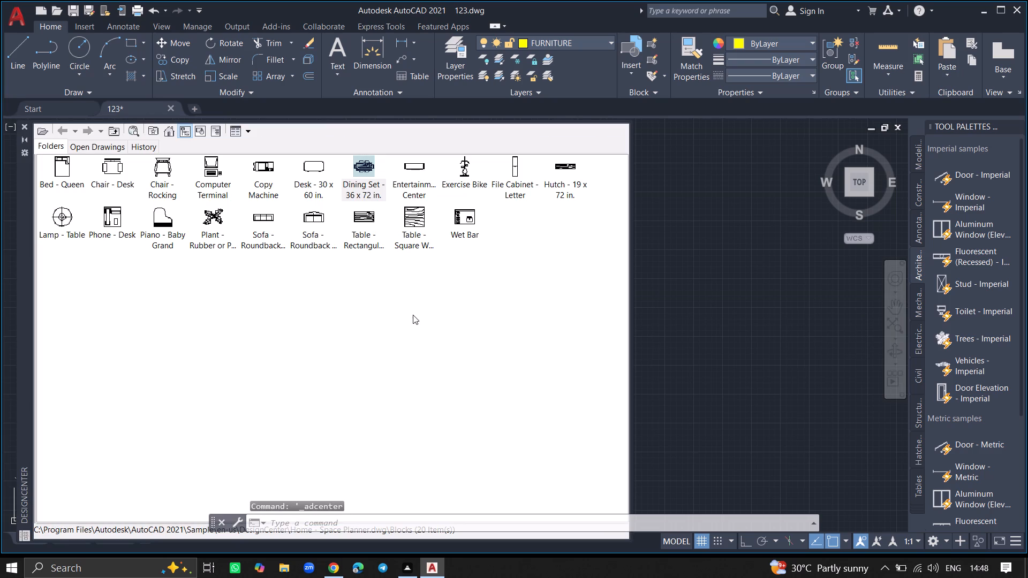
{"action": "left_click", "coordinate": [69, 173]}
{"action": "left_click_drag", "start_coordinate": [69, 173], "coordinate": [604, 210]}
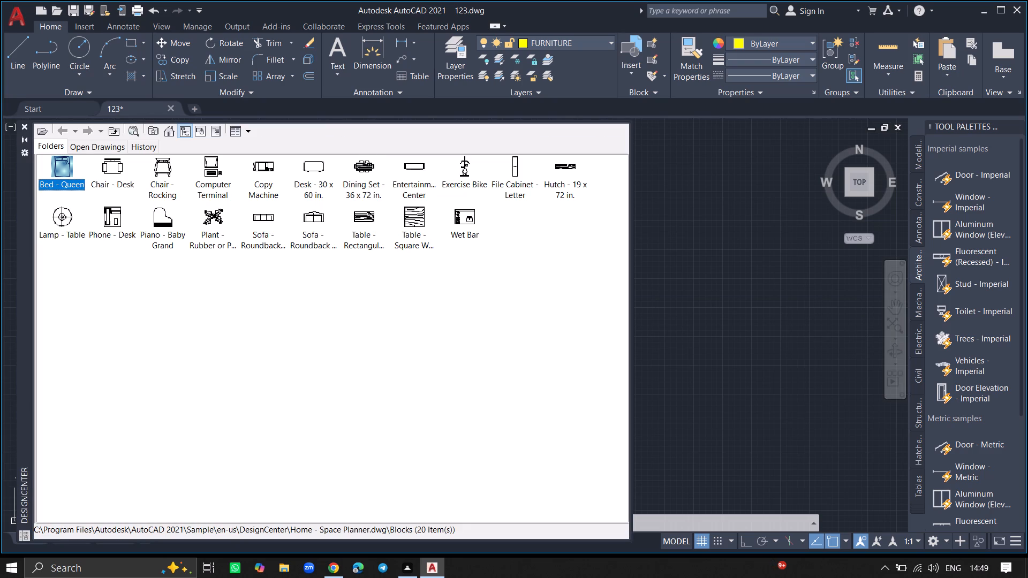
{"action": "left_click_drag", "start_coordinate": [604, 210], "coordinate": [707, 232]}
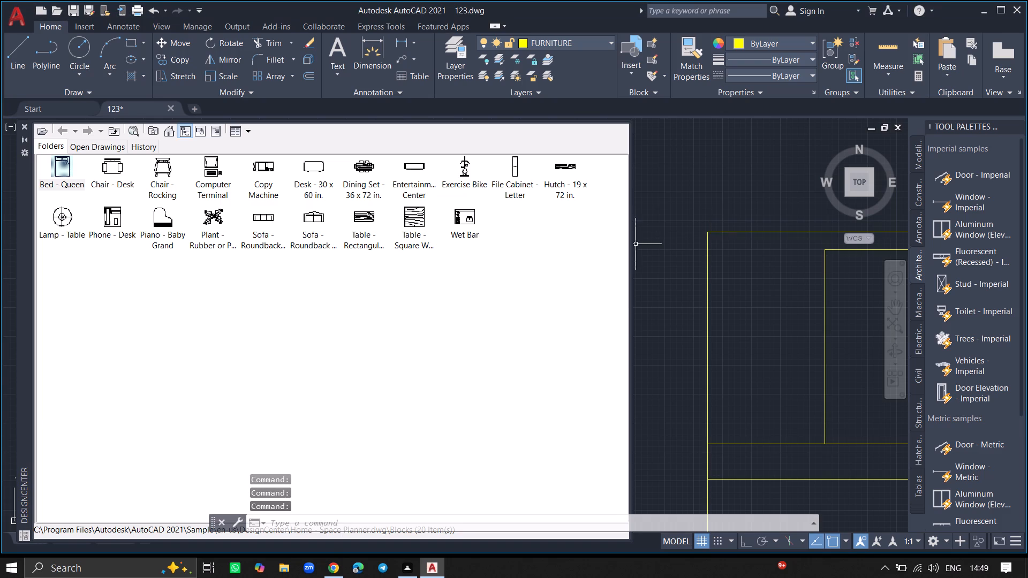
{"action": "left_click", "coordinate": [22, 128]}
Scale the oversized queen bed down to bedroom-furniture size, just east of the floor plan.
{"action": "scroll", "coordinate": [351, 282], "scroll_direction": "down", "scroll_amount": 4, "text": "ctrl"}
{"action": "left_click", "coordinate": [405, 294]}
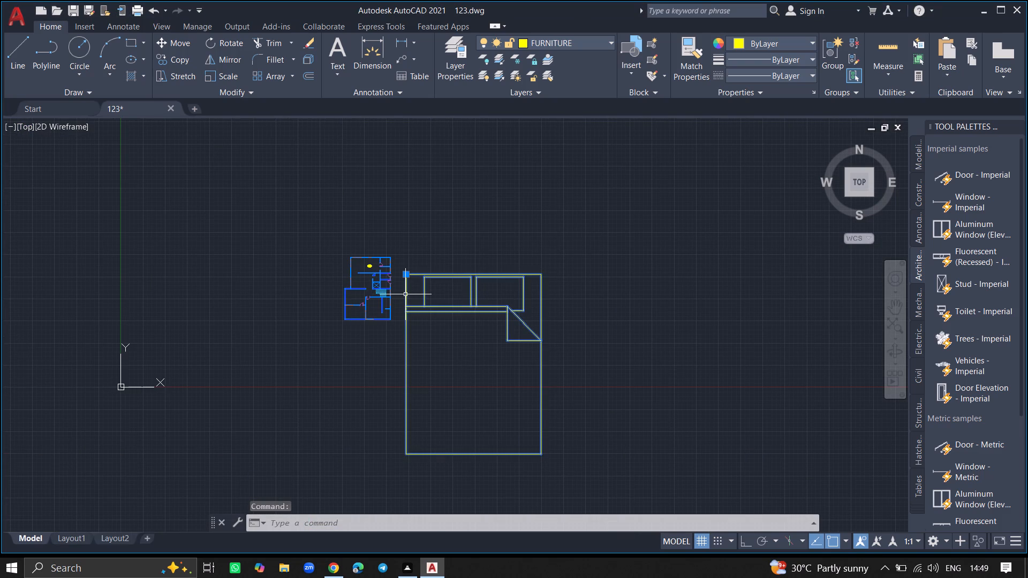
{"action": "type", "text": "SC"}
{"action": "key", "text": "Return"}
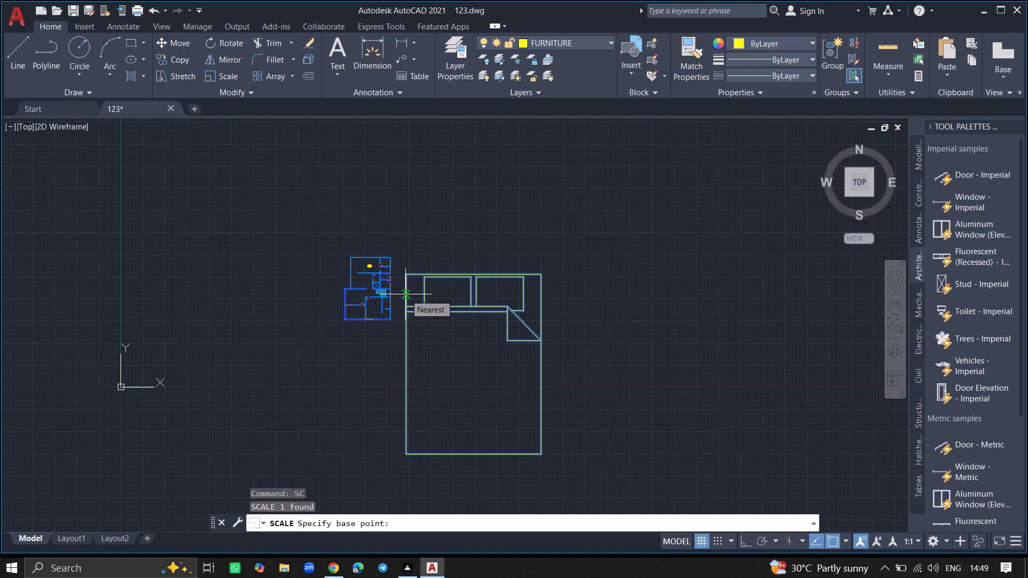
{"action": "left_click", "coordinate": [405, 294]}
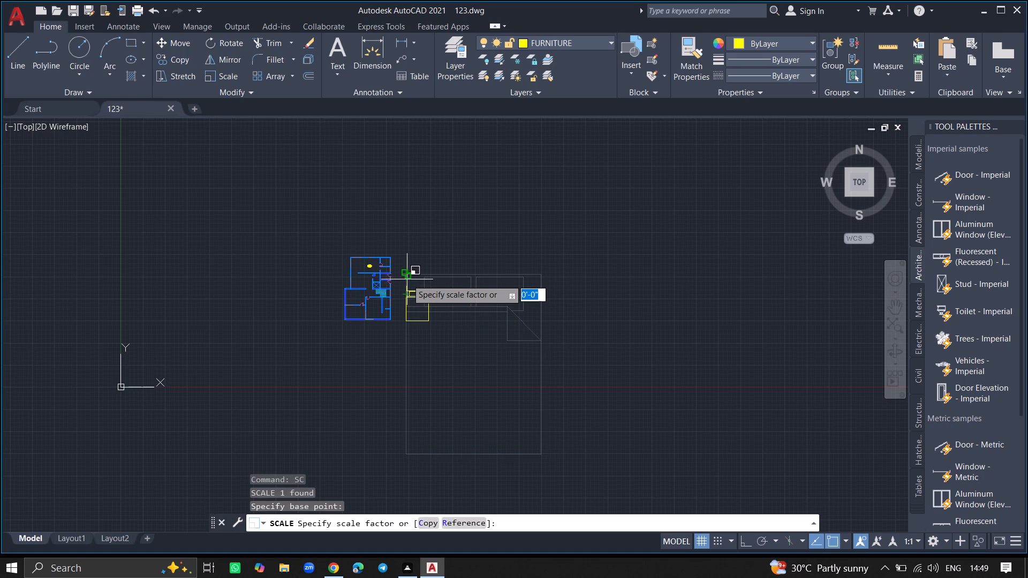
{"action": "scroll", "coordinate": [407, 279], "scroll_direction": "up", "scroll_amount": 1, "text": "ctrl"}
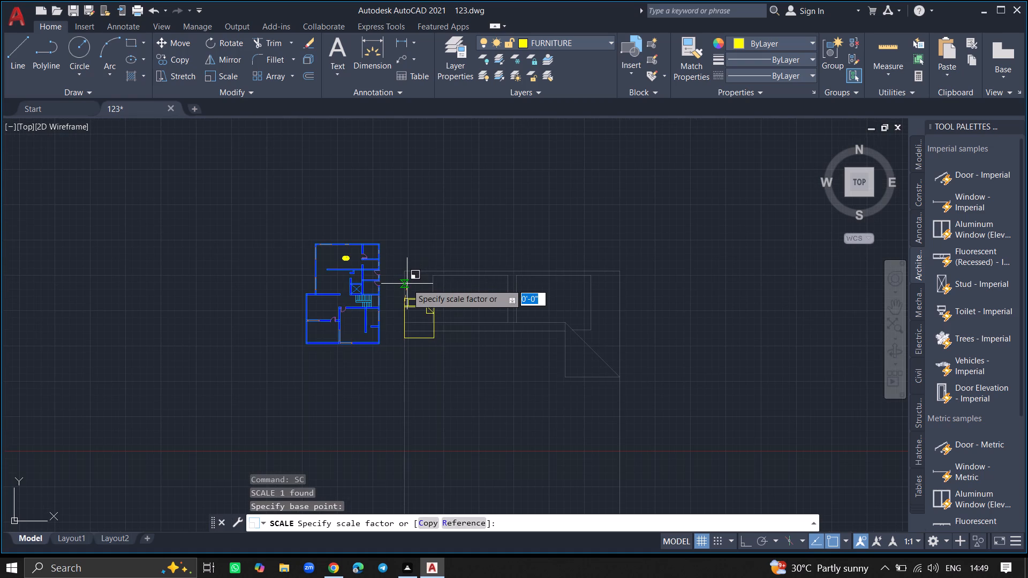
{"action": "scroll", "coordinate": [407, 284], "scroll_direction": "up", "scroll_amount": 1, "text": "ctrl"}
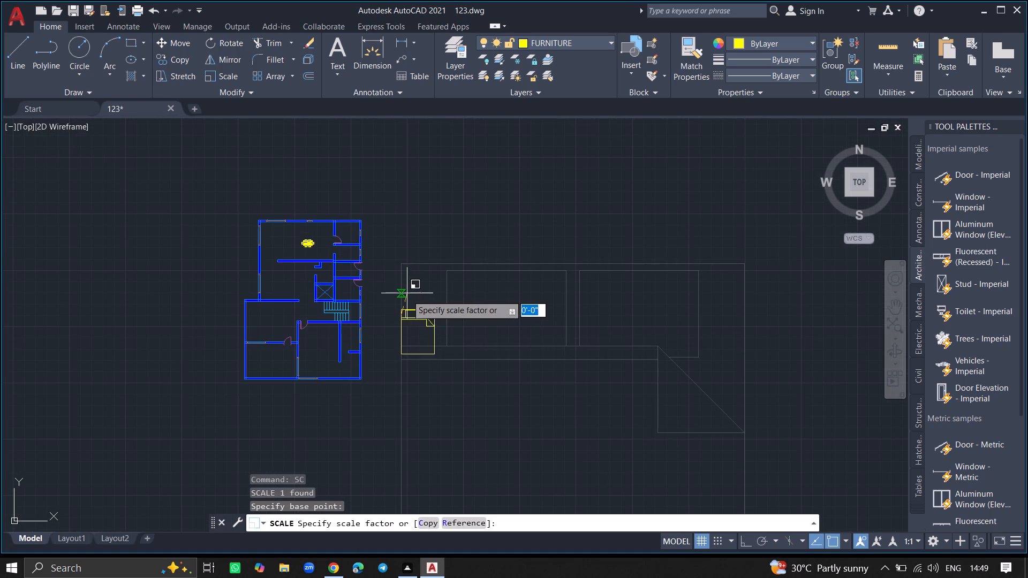
{"action": "scroll", "coordinate": [407, 296], "scroll_direction": "up", "scroll_amount": 1, "text": "ctrl"}
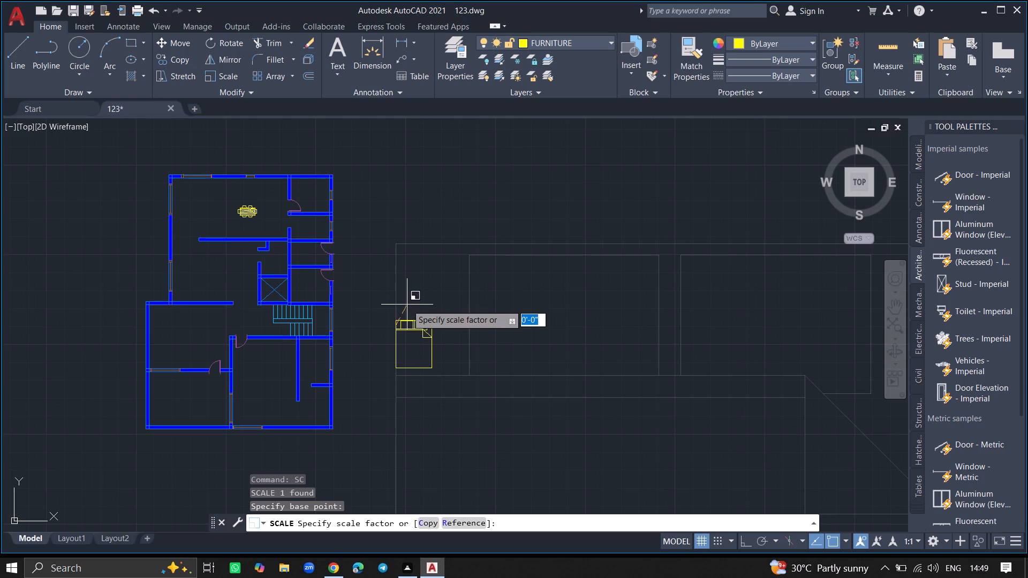
{"action": "left_click", "coordinate": [407, 312]}
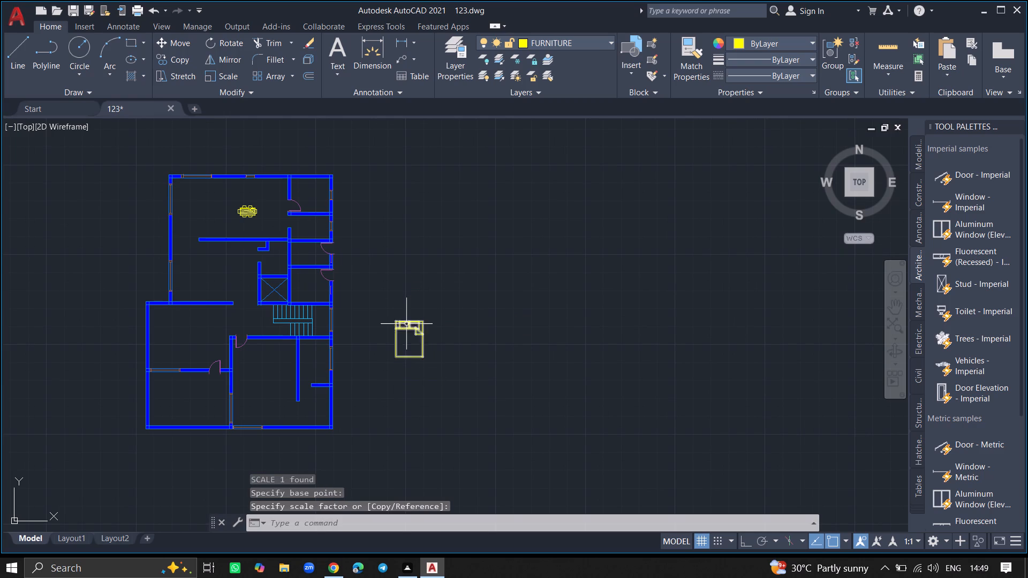
Rotate the queen bed east of the floor plan by 270° so its pillows face east.
{"action": "left_click", "coordinate": [406, 324]}
{"action": "left_click", "coordinate": [389, 358]}
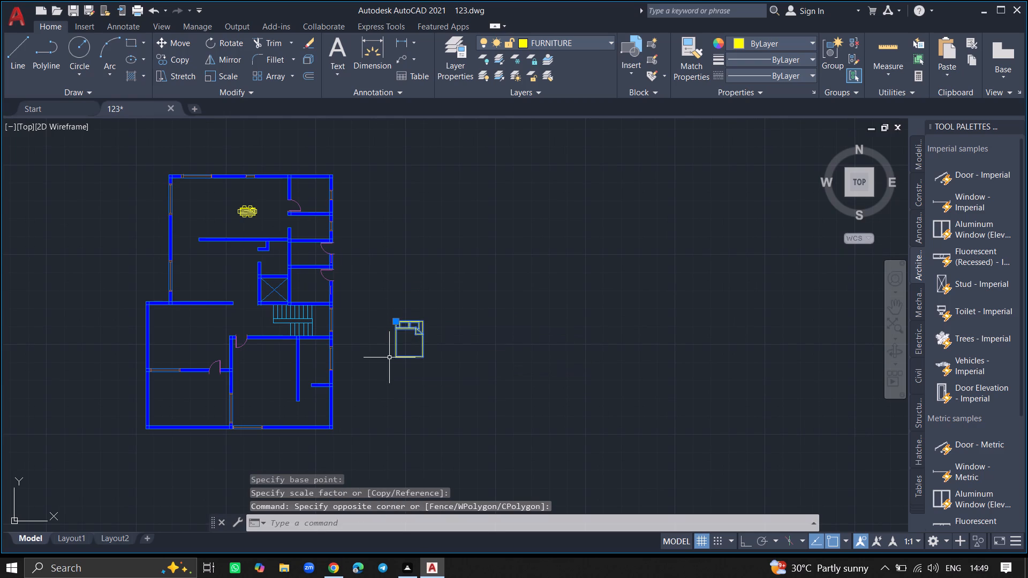
{"action": "type", "text": "ROTATE"}
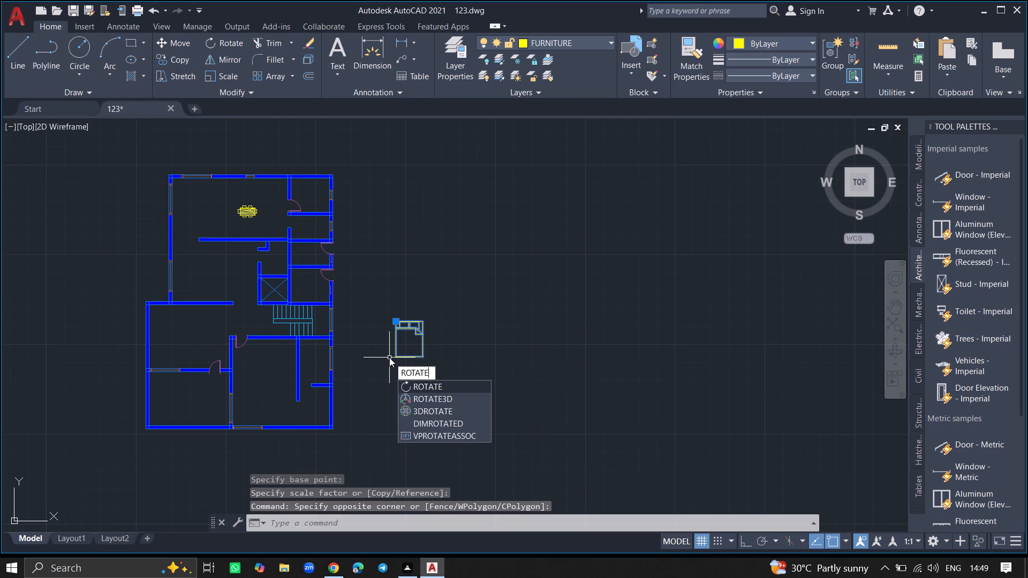
{"action": "key", "text": "Return"}
{"action": "scroll", "coordinate": [389, 358], "scroll_direction": "up", "scroll_amount": 5, "text": "ctrl"}
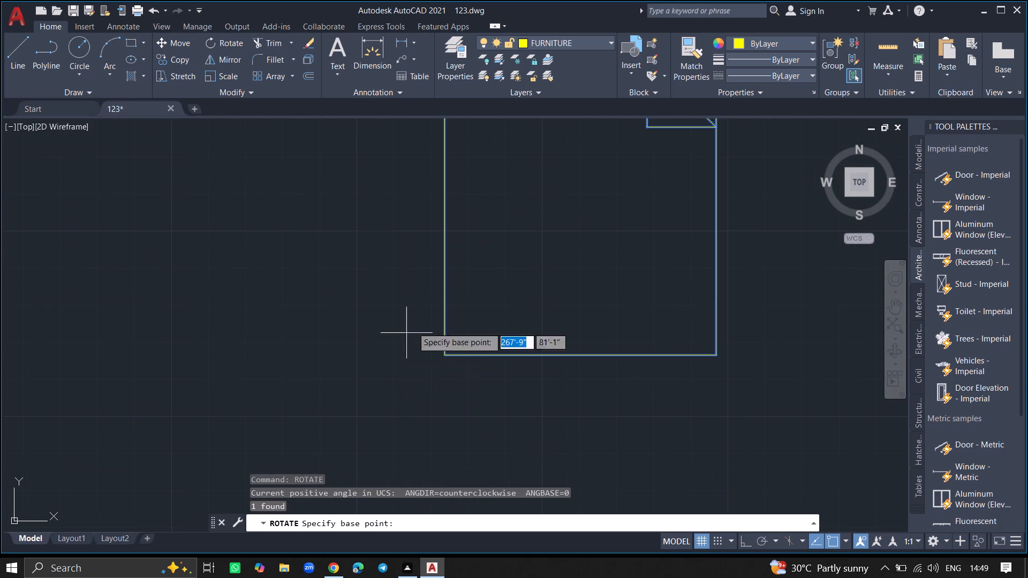
{"action": "scroll", "coordinate": [435, 305], "scroll_direction": "down", "scroll_amount": 2, "text": "ctrl"}
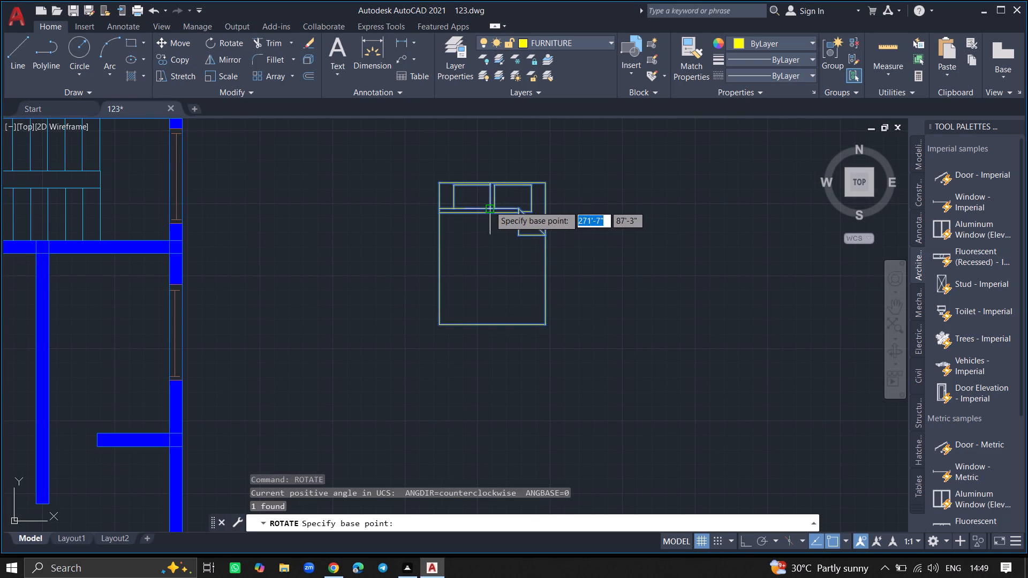
{"action": "left_click", "coordinate": [489, 208]}
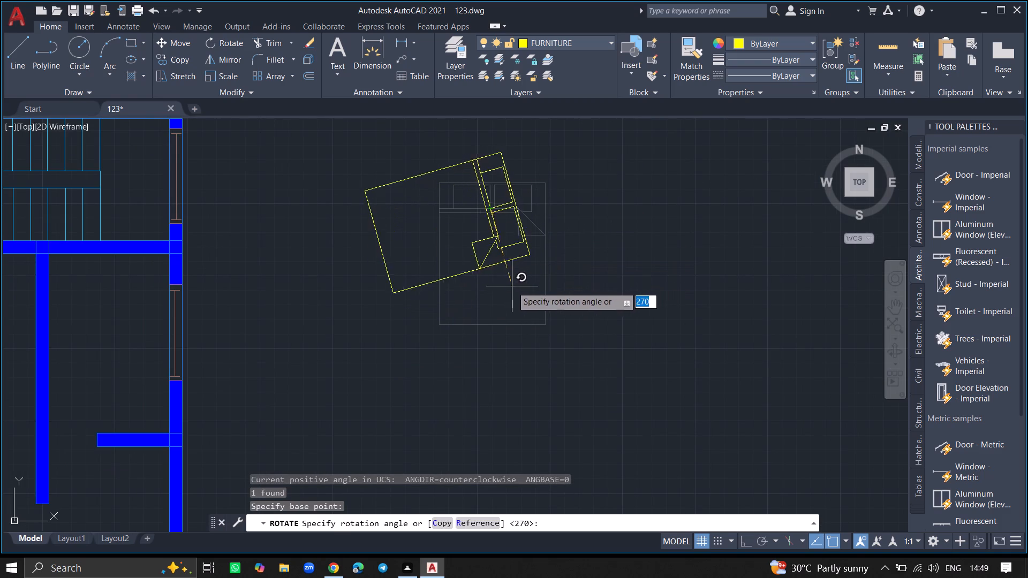
{"action": "left_click", "coordinate": [487, 289]}
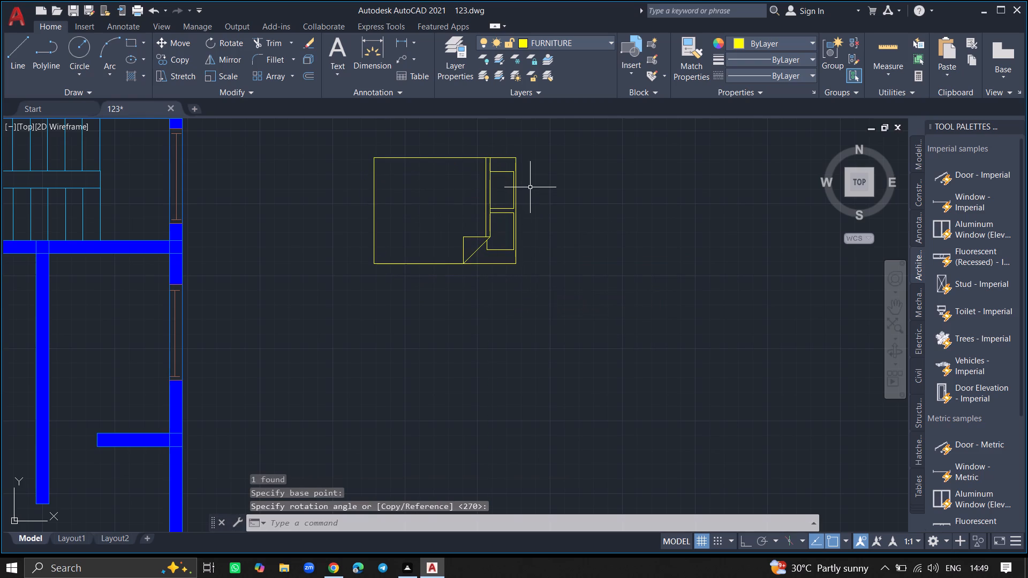
Move the queen bed into the south-central bedroom, with its pillow end near the short vertical partition wall.
{"action": "left_click", "coordinate": [531, 186]}
{"action": "left_click", "coordinate": [394, 301]}
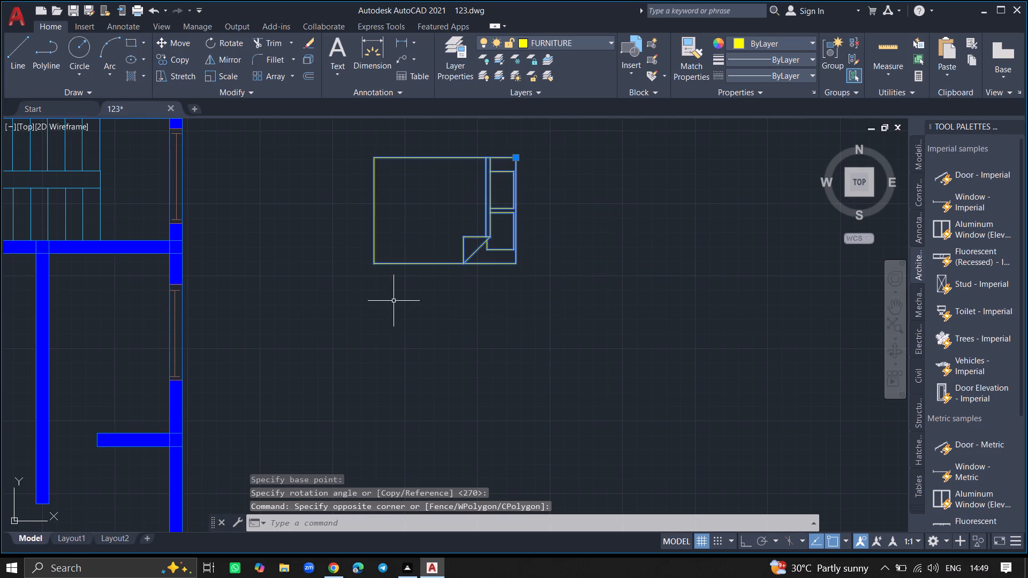
{"action": "type", "text": "MO"}
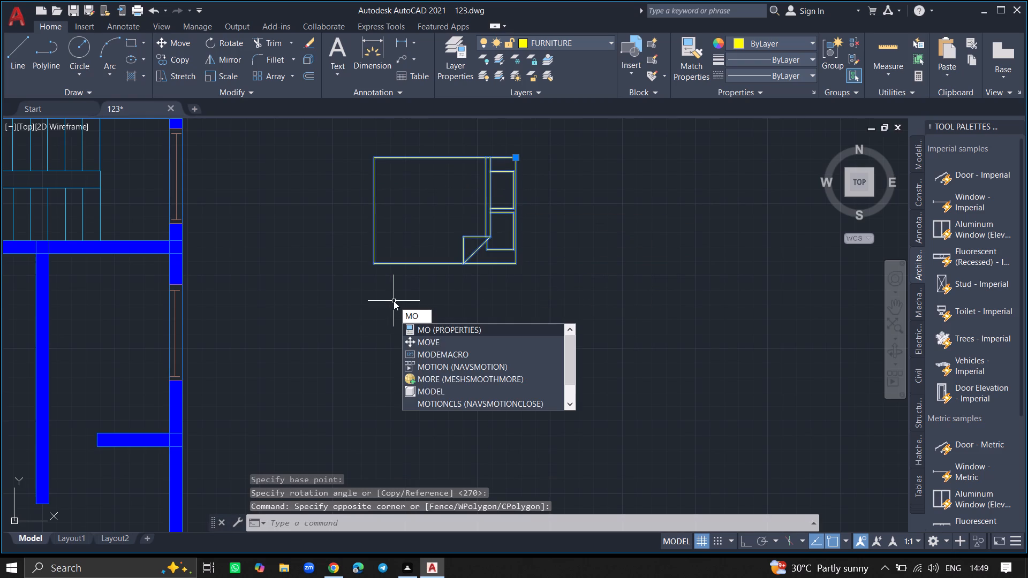
{"action": "key", "text": "v"}
{"action": "key", "text": "e"}
{"action": "key", "text": "Return"}
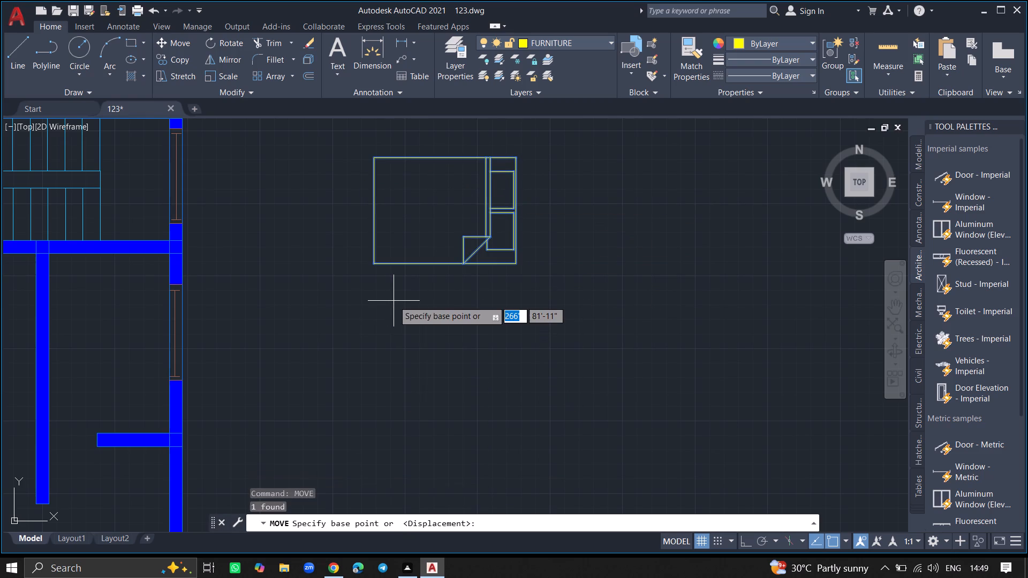
{"action": "left_click", "coordinate": [489, 195]}
{"action": "scroll", "coordinate": [449, 254], "scroll_direction": "down", "scroll_amount": 7, "text": "ctrl"}
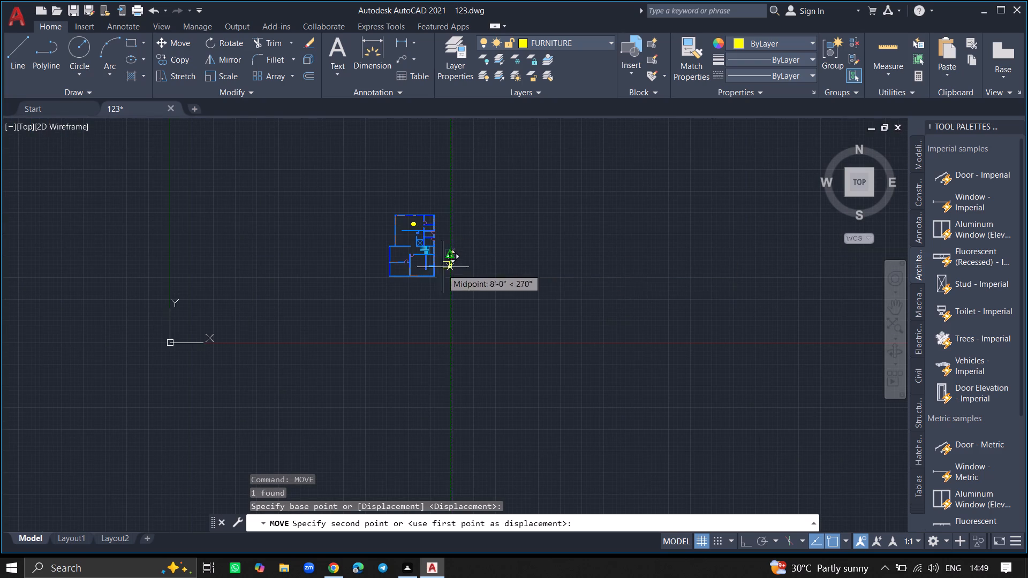
{"action": "scroll", "coordinate": [430, 275], "scroll_direction": "up", "scroll_amount": 6, "text": "ctrl"}
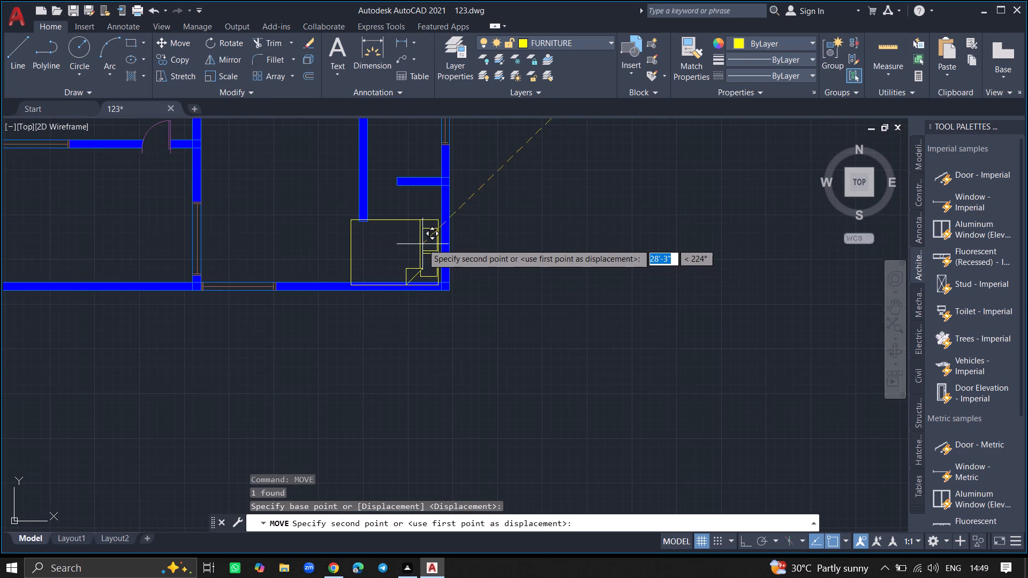
{"action": "scroll", "coordinate": [328, 165], "scroll_direction": "down", "scroll_amount": 2, "text": "ctrl"}
{"action": "left_click", "coordinate": [325, 160]}
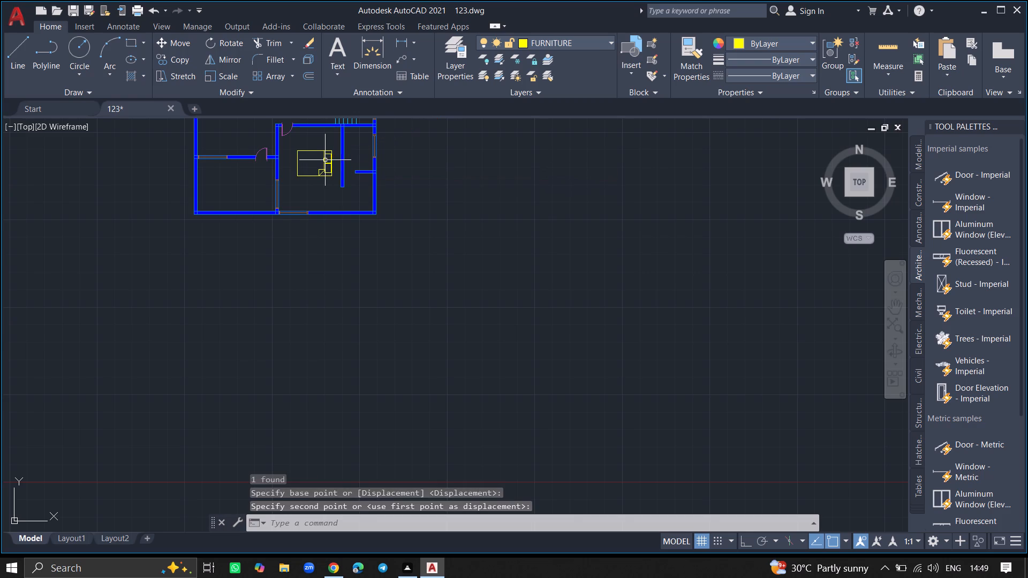
Close the Tool Palettes to free up drawing space.
{"action": "scroll", "coordinate": [272, 167], "scroll_direction": "down", "scroll_amount": 1, "text": "ctrl"}
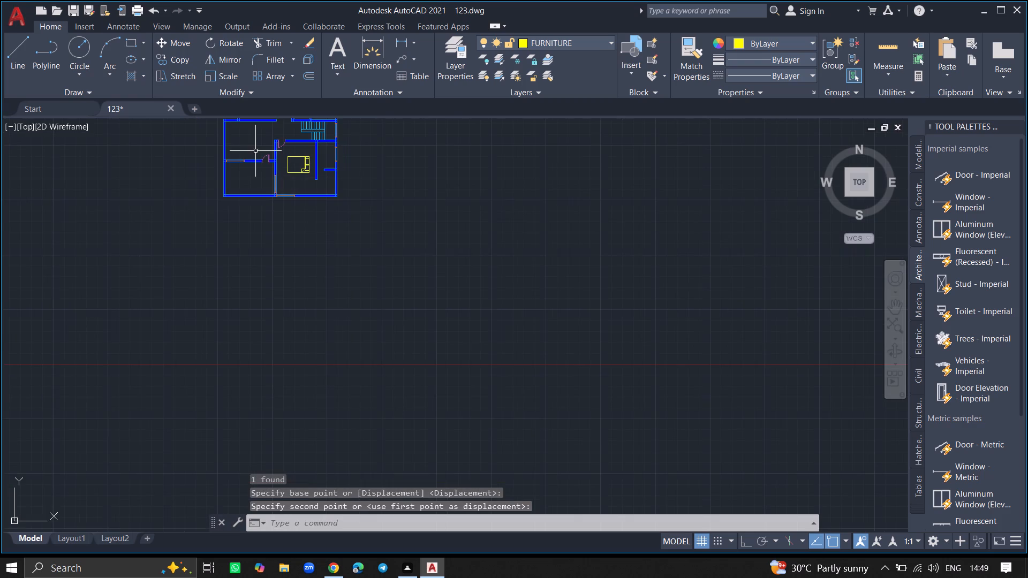
{"action": "scroll", "coordinate": [255, 151], "scroll_direction": "down", "scroll_amount": 6, "text": "ctrl"}
{"action": "scroll", "coordinate": [253, 125], "scroll_direction": "up", "scroll_amount": 7, "text": "ctrl"}
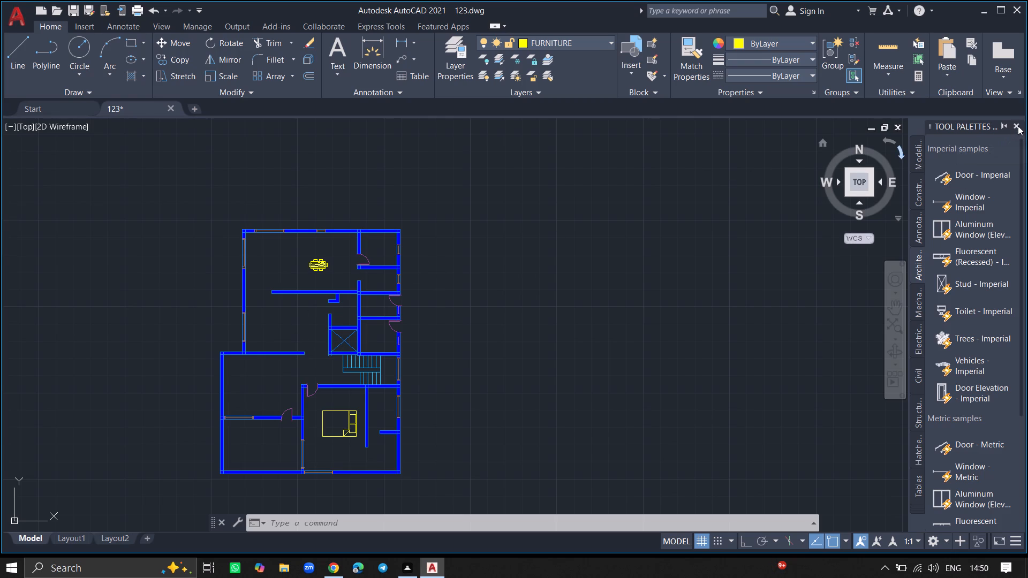
{"action": "left_click", "coordinate": [1018, 124]}
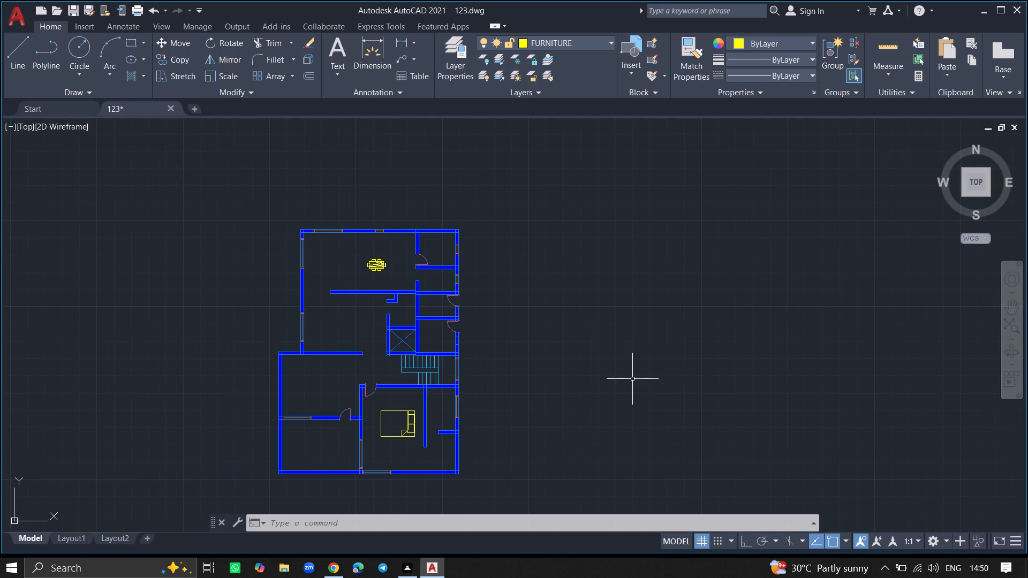
Insert the Sofa - Roundback 7 ft. and Sofa - Roundback Loveseat 5 ft. blocks from DesignCenter east of the plan, and close DesignCenter.
{"action": "key", "text": "ctrl+2"}
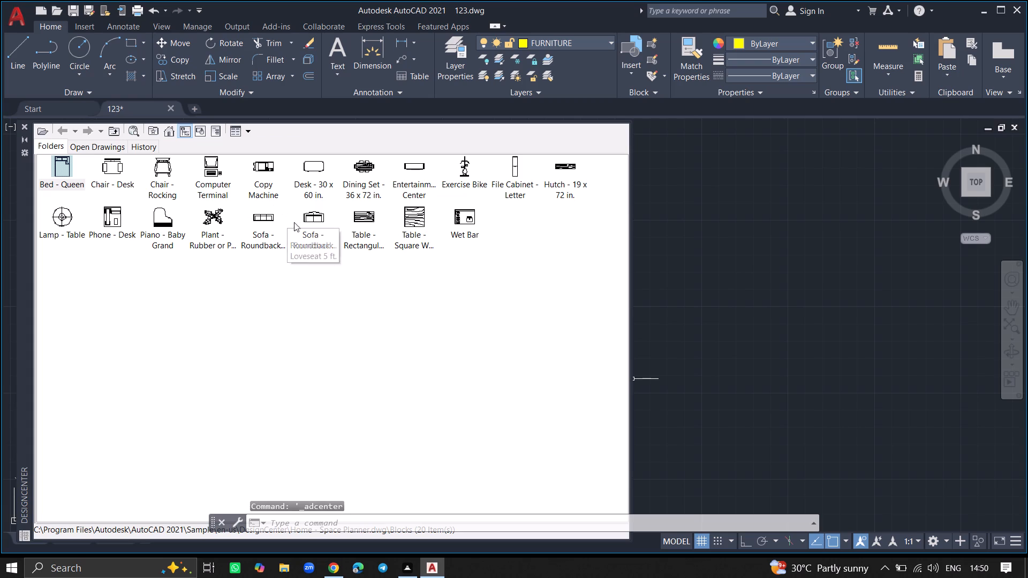
{"action": "left_click", "coordinate": [261, 212]}
{"action": "left_click_drag", "start_coordinate": [261, 212], "coordinate": [260, 214]}
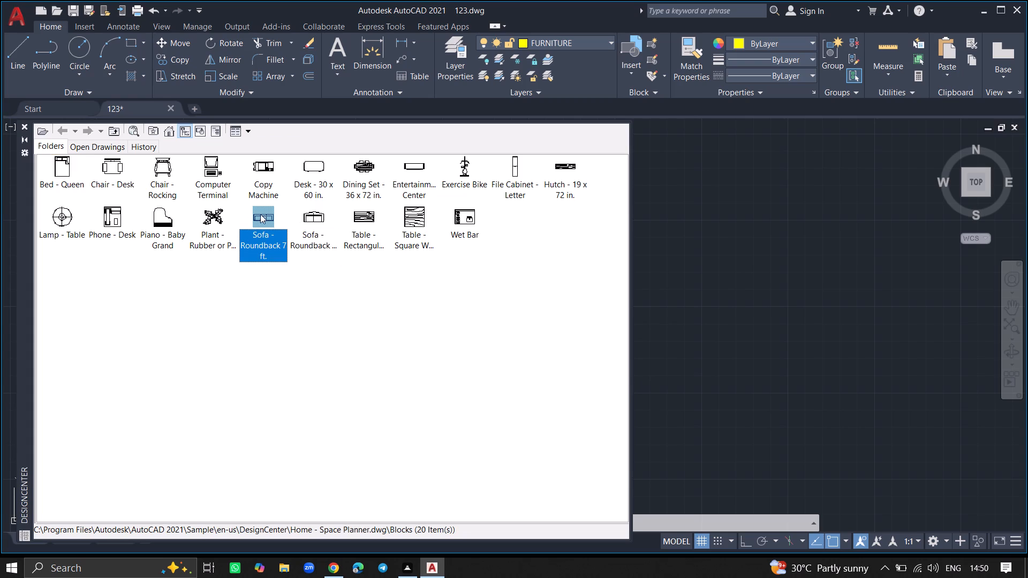
{"action": "left_click_drag", "start_coordinate": [260, 214], "coordinate": [788, 218]}
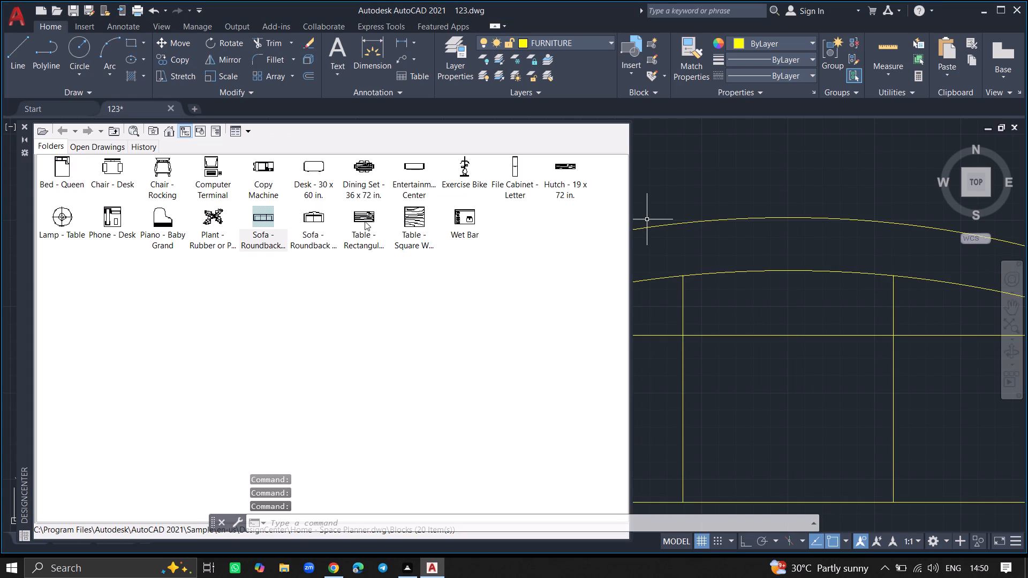
{"action": "left_click", "coordinate": [321, 225]}
{"action": "left_click_drag", "start_coordinate": [321, 225], "coordinate": [761, 172]}
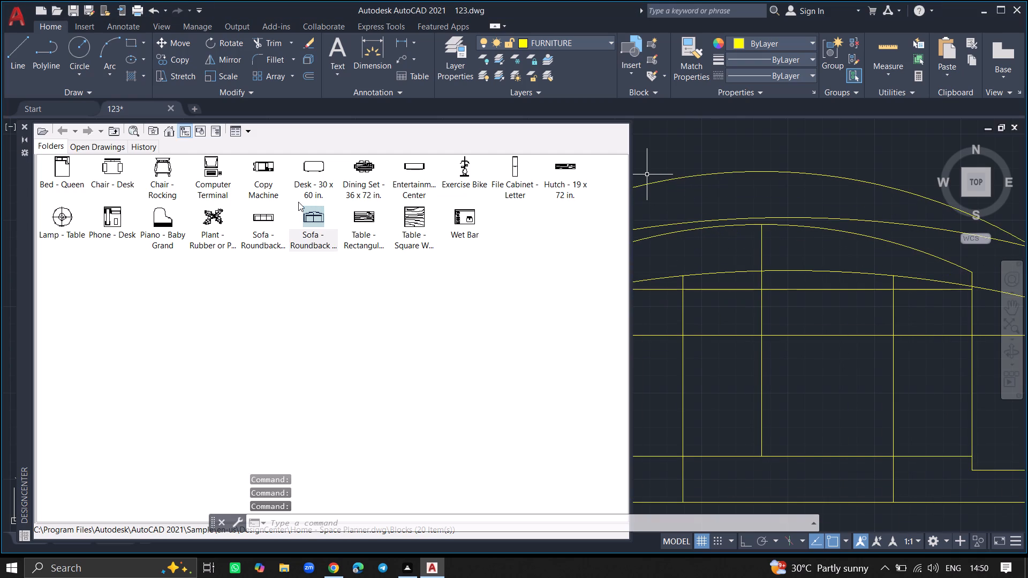
{"action": "left_click", "coordinate": [24, 125]}
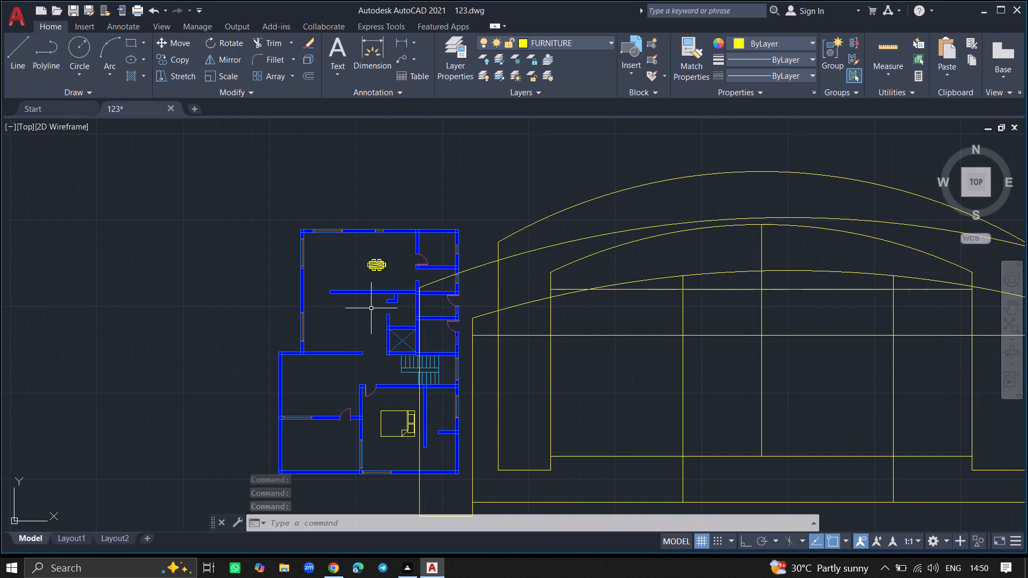
Scale the oversized 7 ft. roundback sofa down to room-furniture size, just east of the floor plan.
{"action": "left_click", "coordinate": [471, 330]}
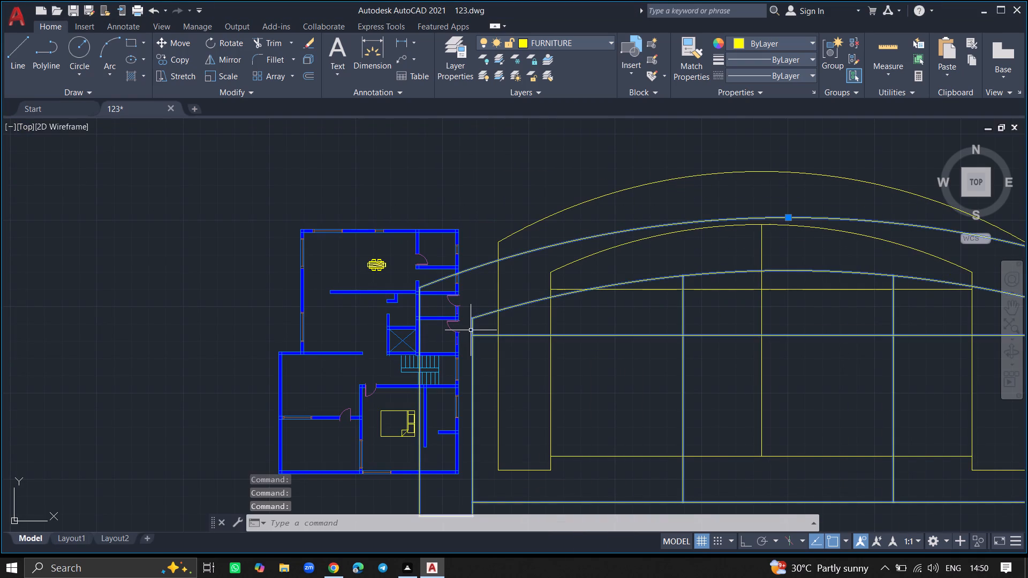
{"action": "type", "text": "SC"}
{"action": "key", "text": "Return"}
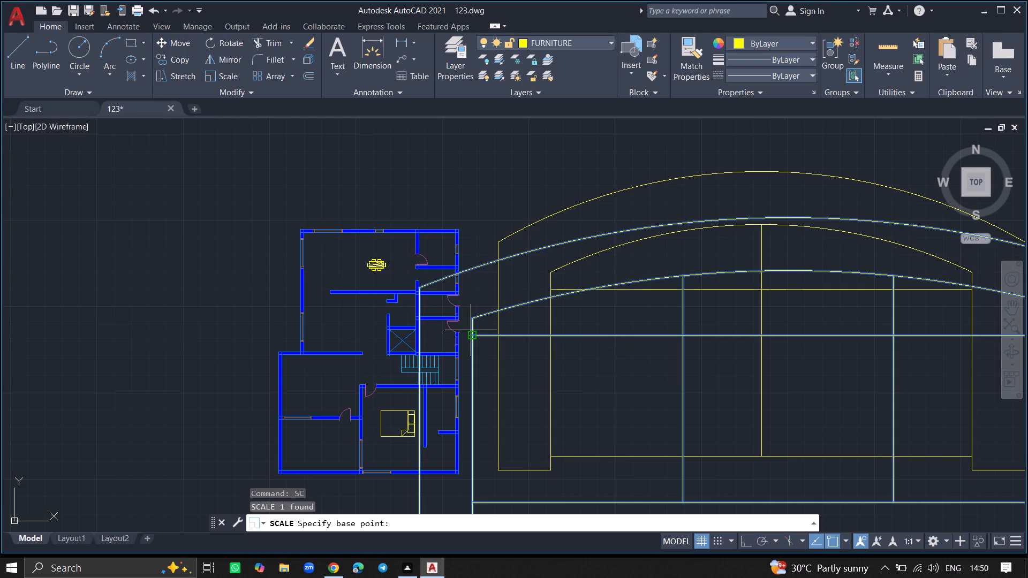
{"action": "left_click", "coordinate": [471, 330]}
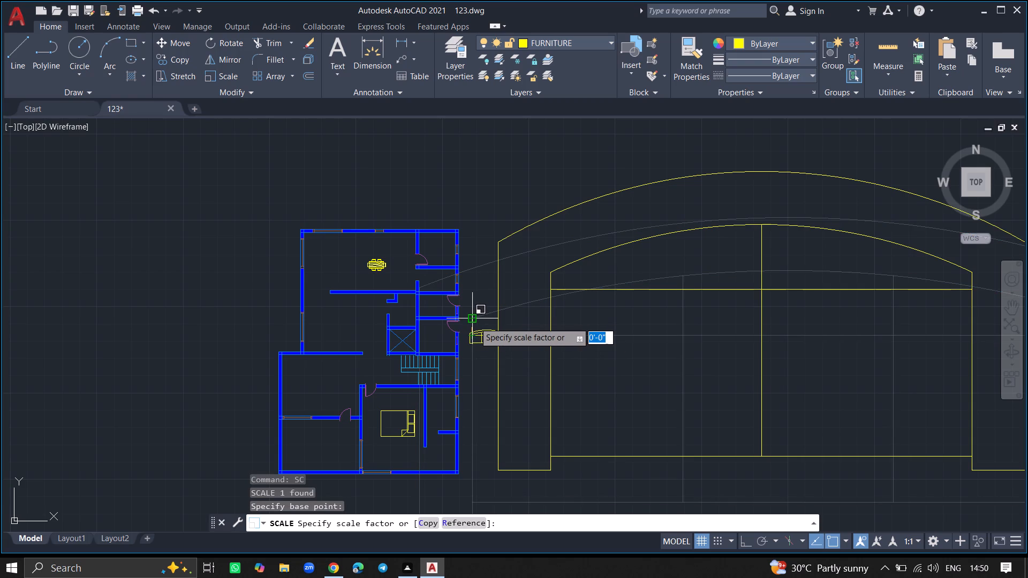
{"action": "left_click", "coordinate": [474, 322]}
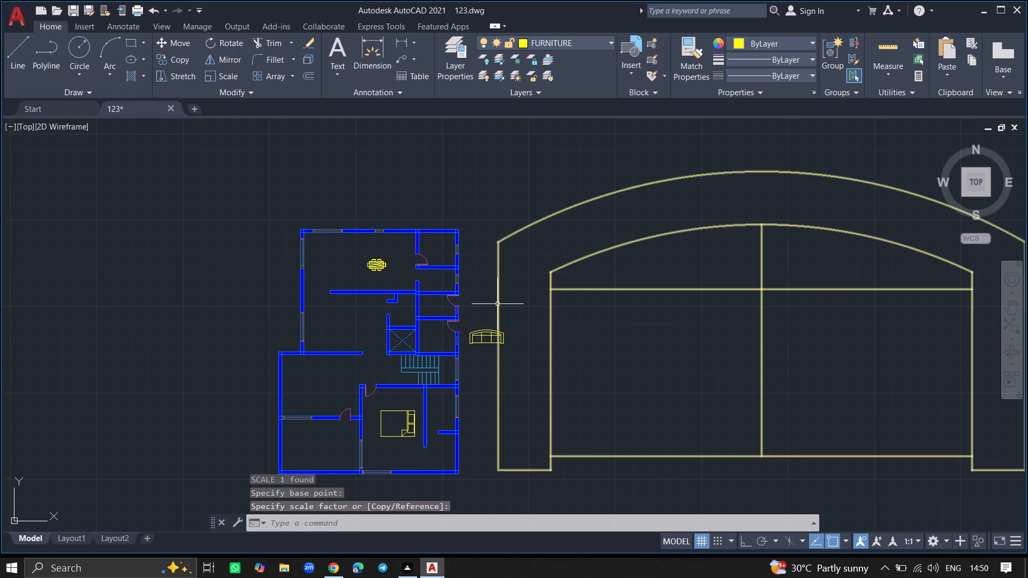
Scale the oversized 5 ft. loveseat down to room-furniture size, just northeast of the three-seat sofa.
{"action": "left_click", "coordinate": [497, 304]}
{"action": "type", "text": "SC"}
{"action": "key", "text": "Return"}
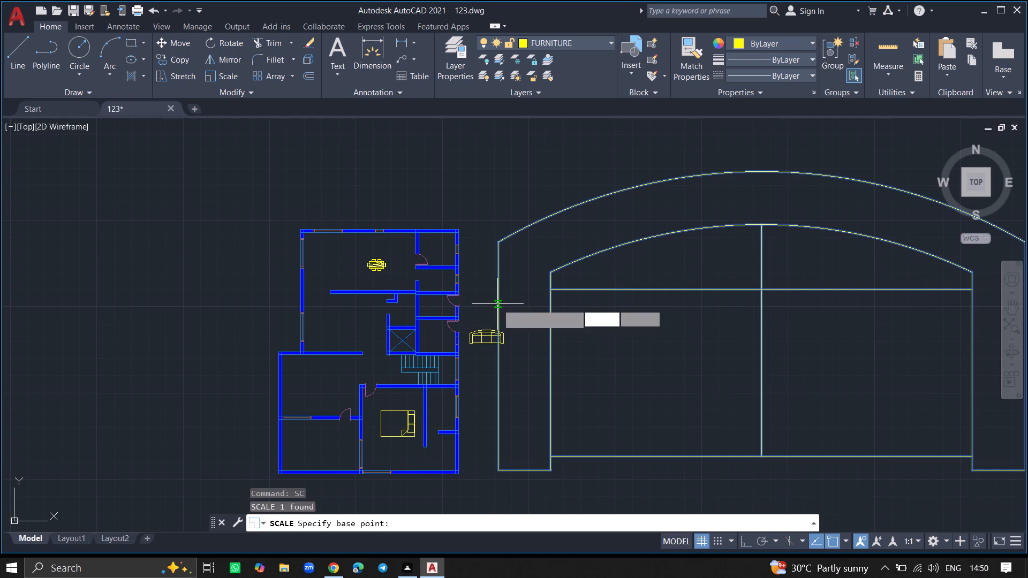
{"action": "left_click", "coordinate": [497, 304]}
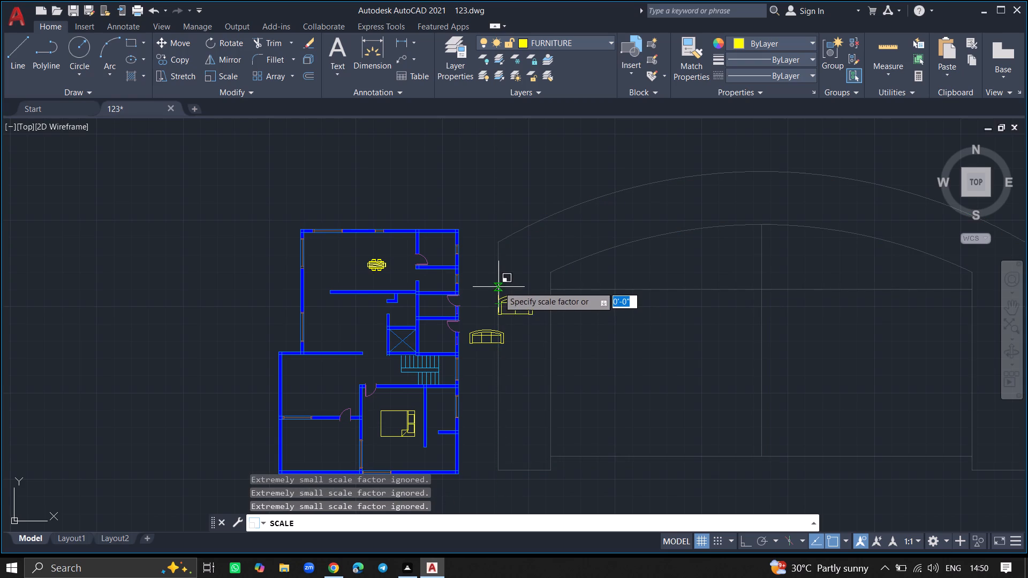
{"action": "left_click", "coordinate": [499, 291]}
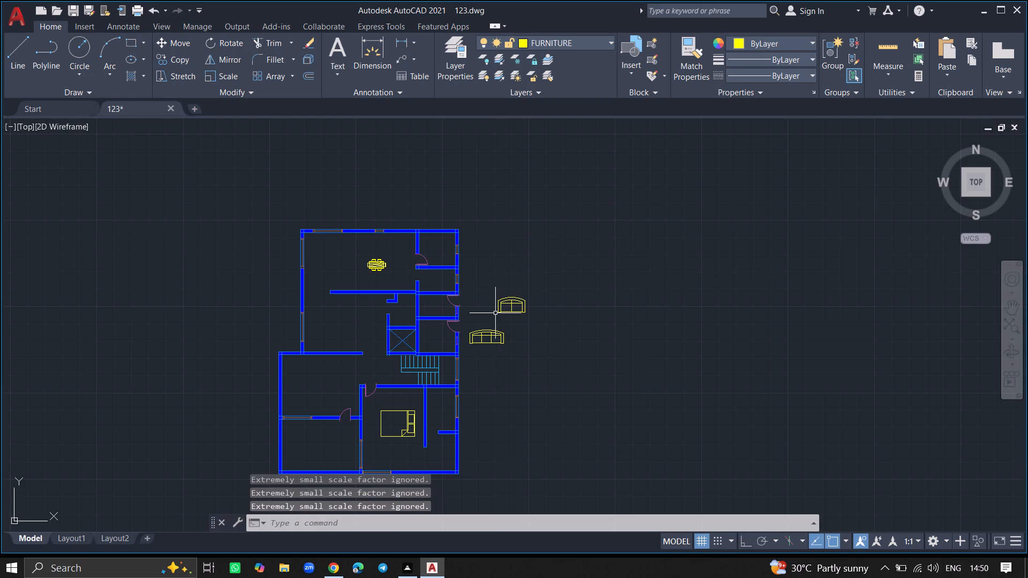
Rotate the three-seat sofa 180° about the midpoint of its inner back curve so its curved back faces south.
{"action": "left_click", "coordinate": [492, 330]}
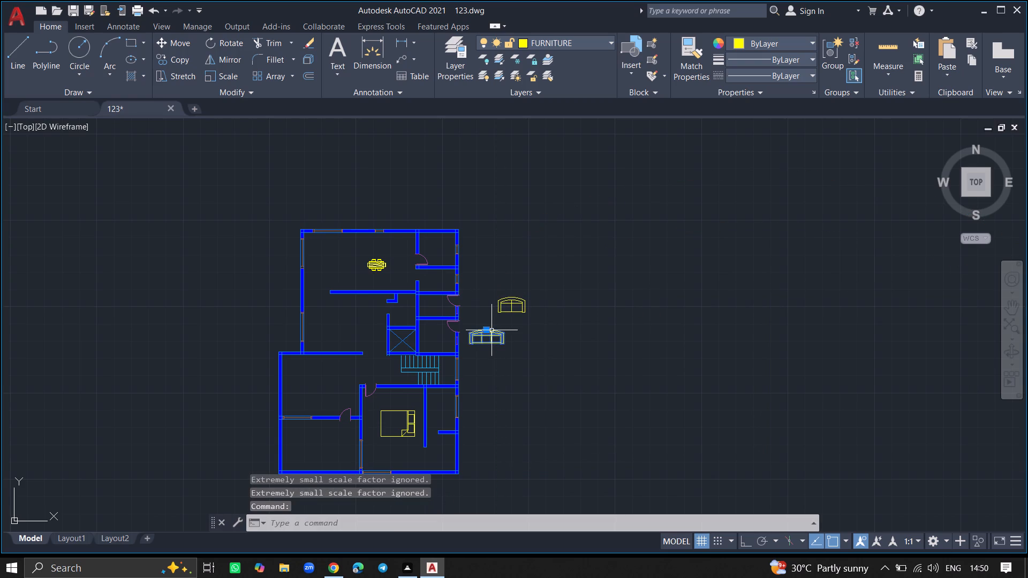
{"action": "key", "text": "r"}
{"action": "key", "text": "o"}
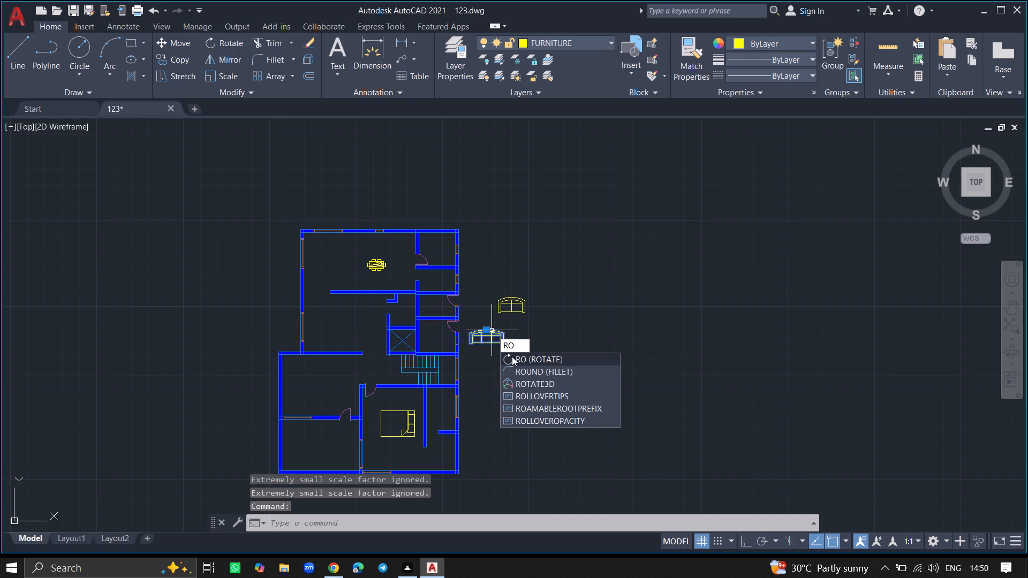
{"action": "left_click", "coordinate": [512, 356]}
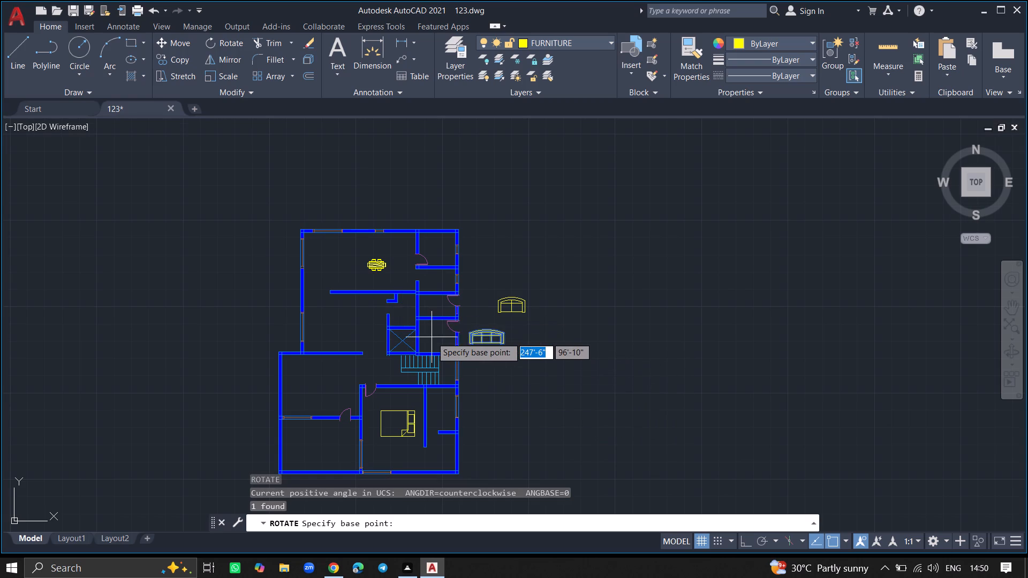
{"action": "scroll", "coordinate": [432, 337], "scroll_direction": "up", "scroll_amount": 4, "text": "ctrl"}
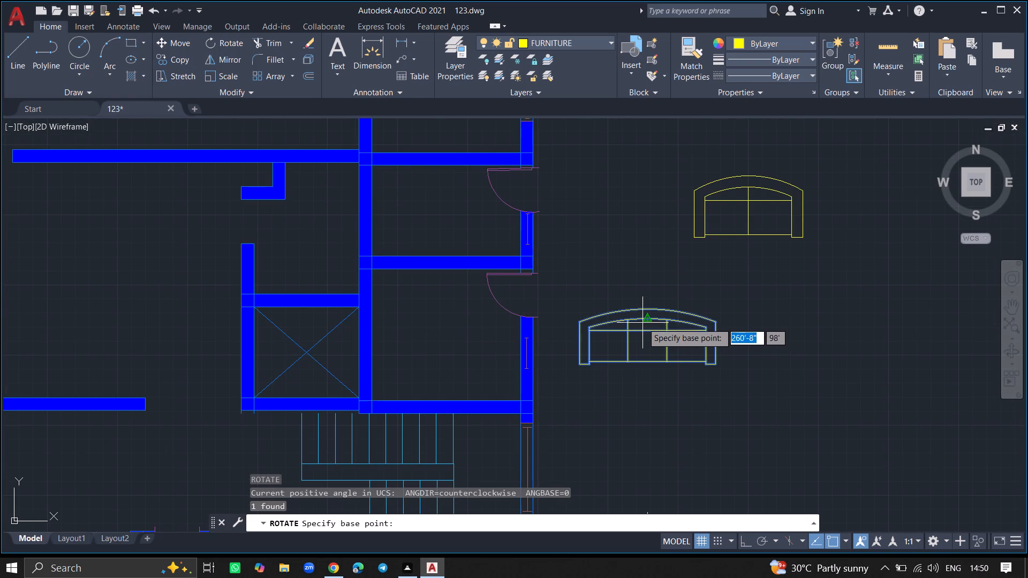
{"action": "left_click", "coordinate": [646, 320]}
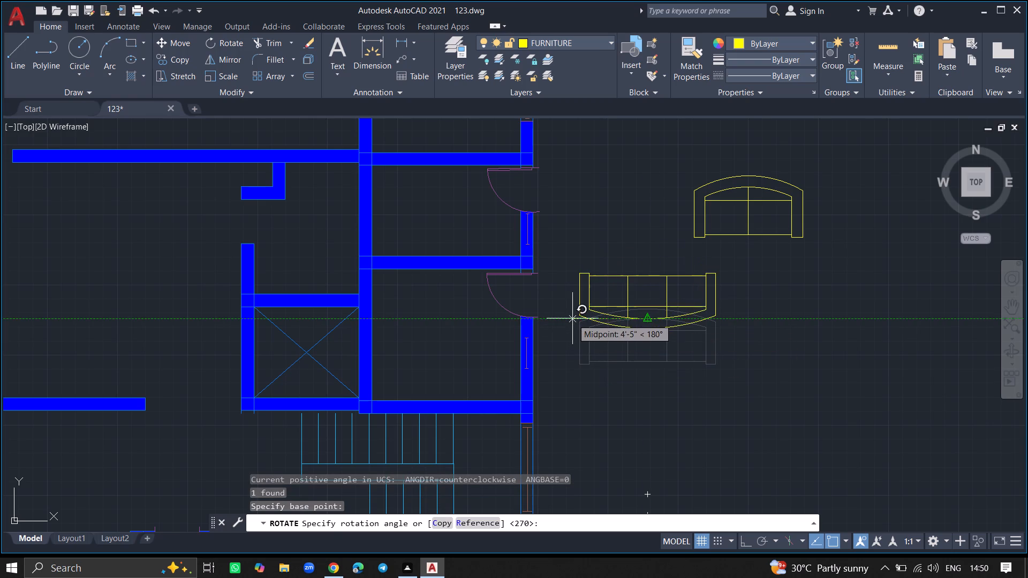
{"action": "left_click", "coordinate": [572, 318]}
Move the three-seat sofa into the room west of the crossed square shaft, just north of that room's south wall.
{"action": "left_click", "coordinate": [750, 273]}
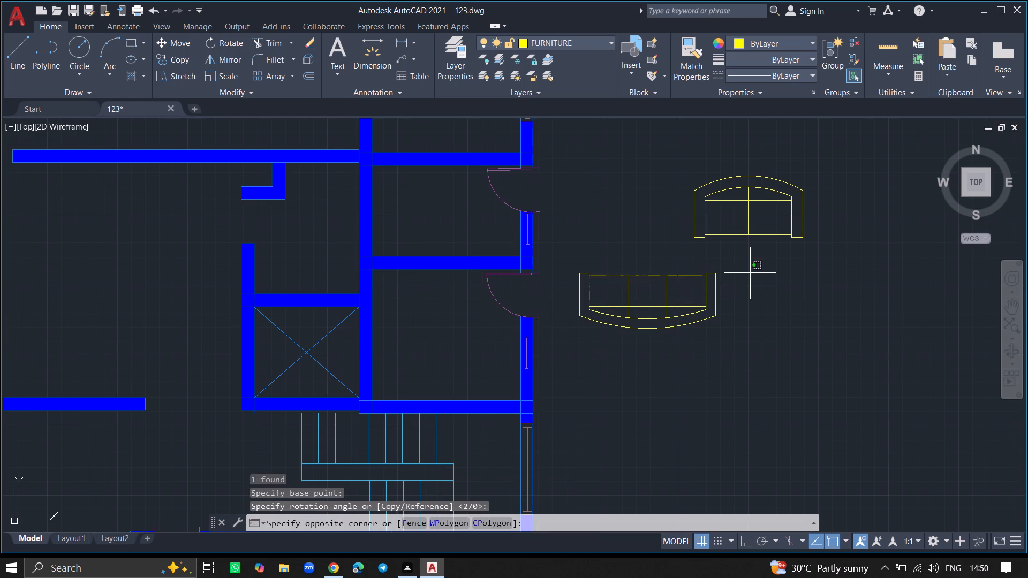
{"action": "left_click", "coordinate": [611, 331]}
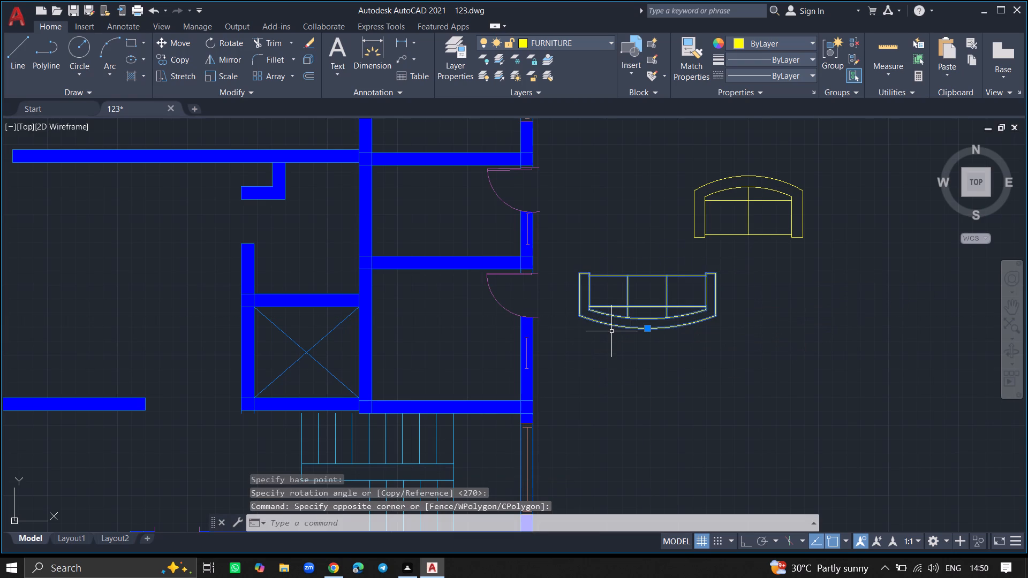
{"action": "type", "text": "MO"}
{"action": "type", "text": "VE"}
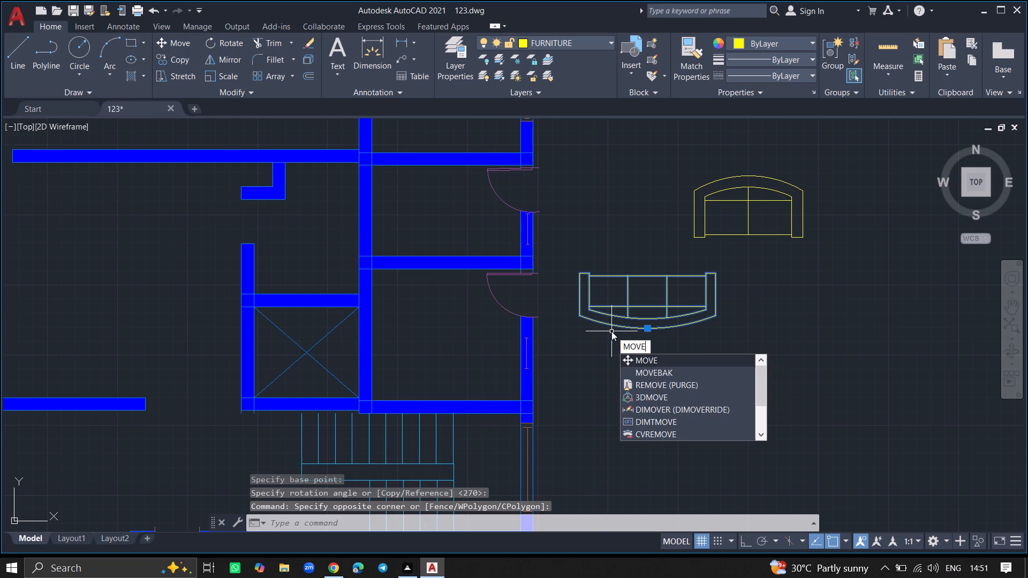
{"action": "key", "text": "Return"}
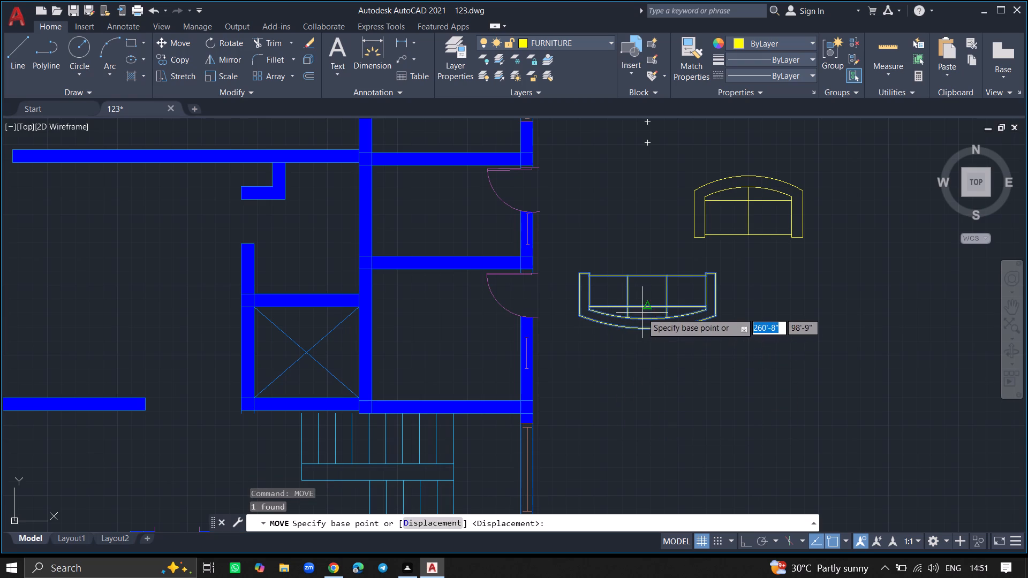
{"action": "left_click", "coordinate": [647, 309]}
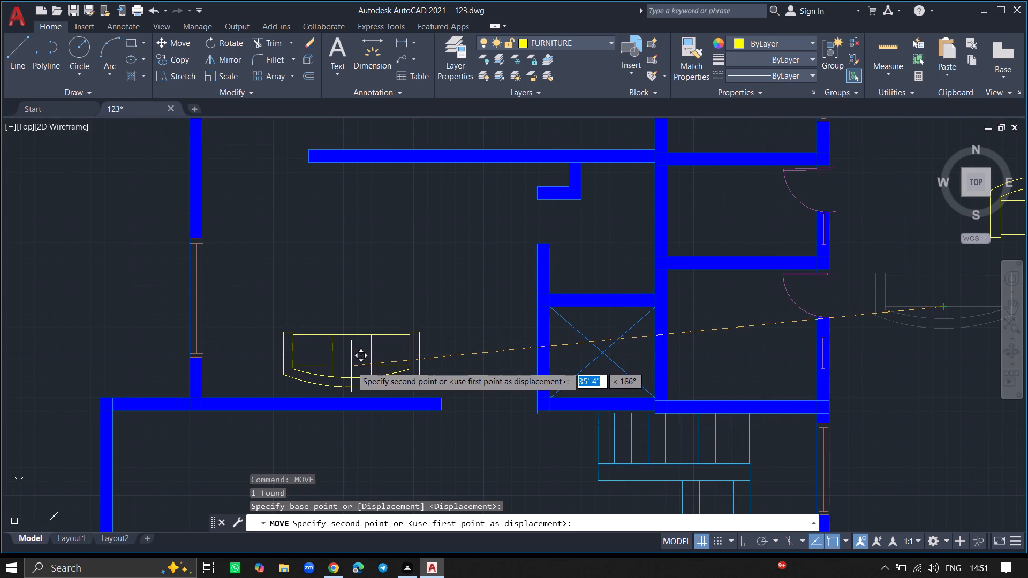
{"action": "left_click", "coordinate": [351, 366]}
Copy the three-seat sofa once to the northwest within the same room, toward the west wall's window.
{"action": "left_click", "coordinate": [351, 366]}
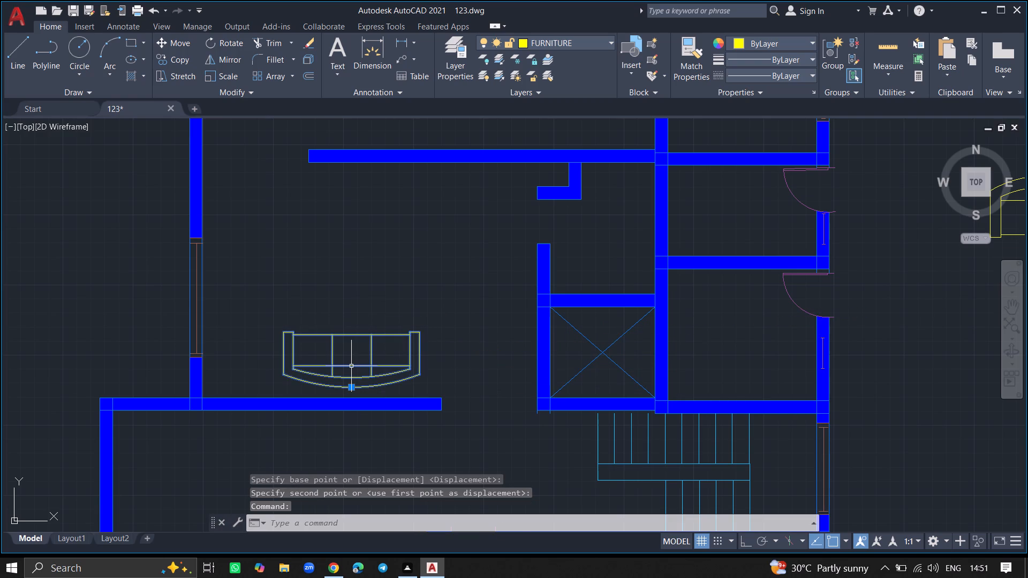
{"action": "type", "text": "COPY"}
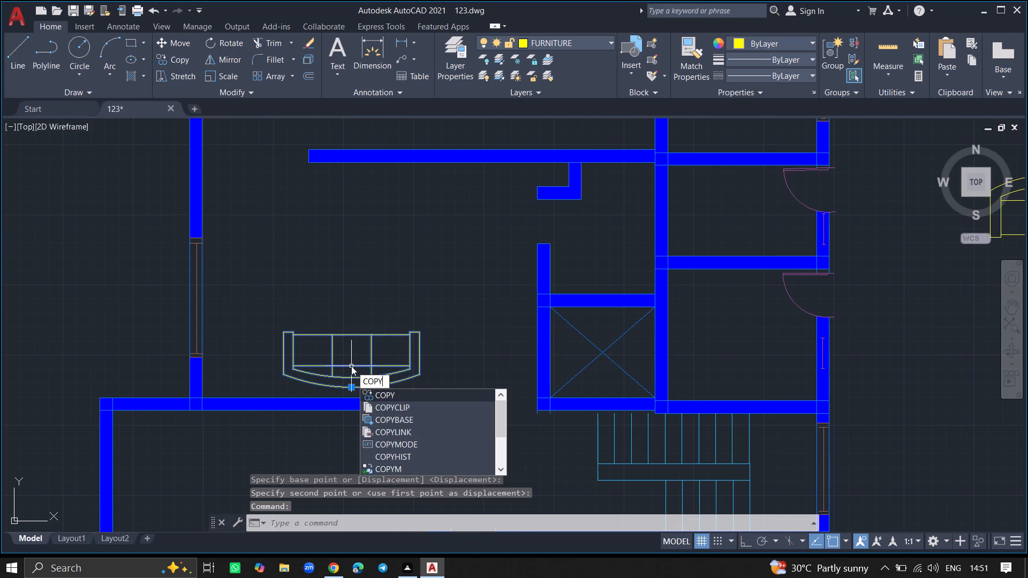
{"action": "key", "text": "Return"}
{"action": "left_click", "coordinate": [351, 366]}
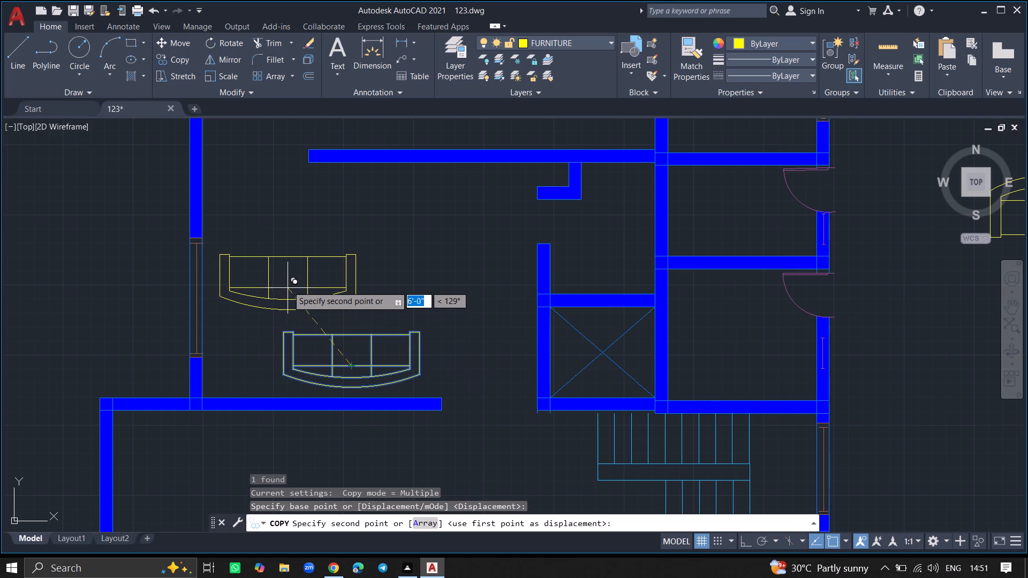
{"action": "left_click", "coordinate": [288, 279]}
{"action": "key", "text": "Escape"}
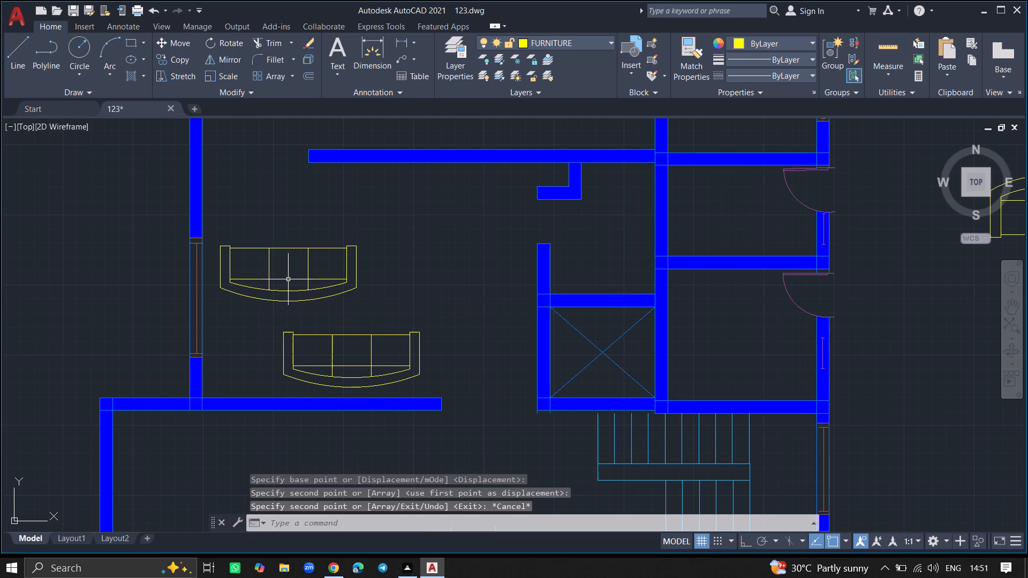
Rotate the copied sofa 270° about the middle of its seat line so its curved back faces west.
{"action": "left_click", "coordinate": [288, 279]}
{"action": "type", "text": "ROTATE"}
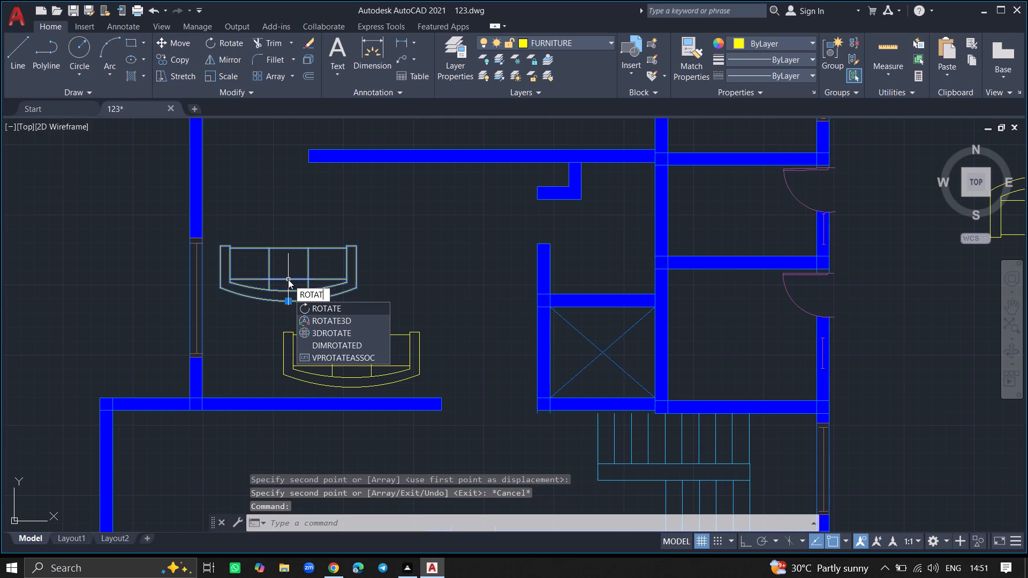
{"action": "key", "text": "Return"}
{"action": "left_click", "coordinate": [288, 279]}
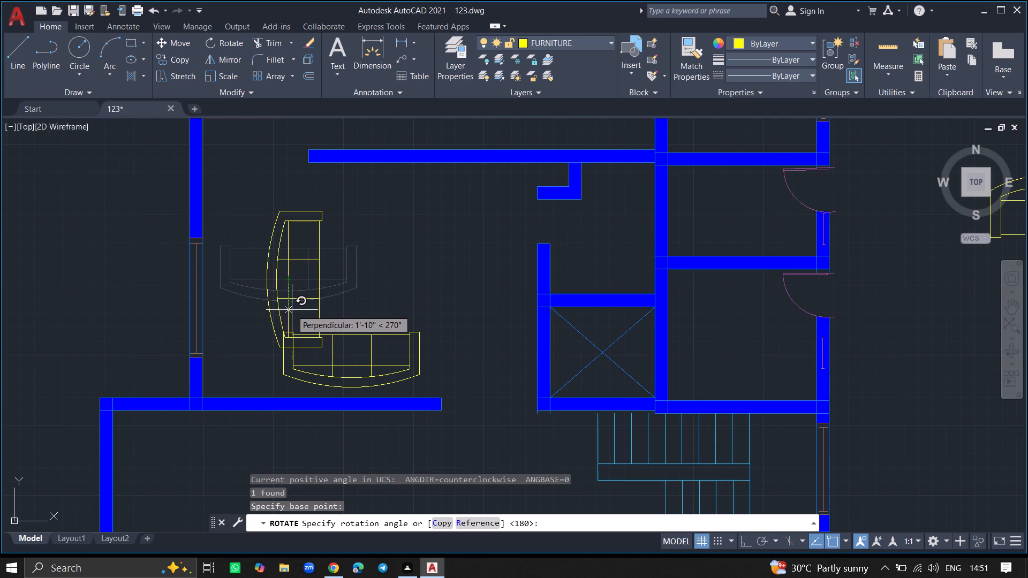
{"action": "left_click", "coordinate": [292, 310]}
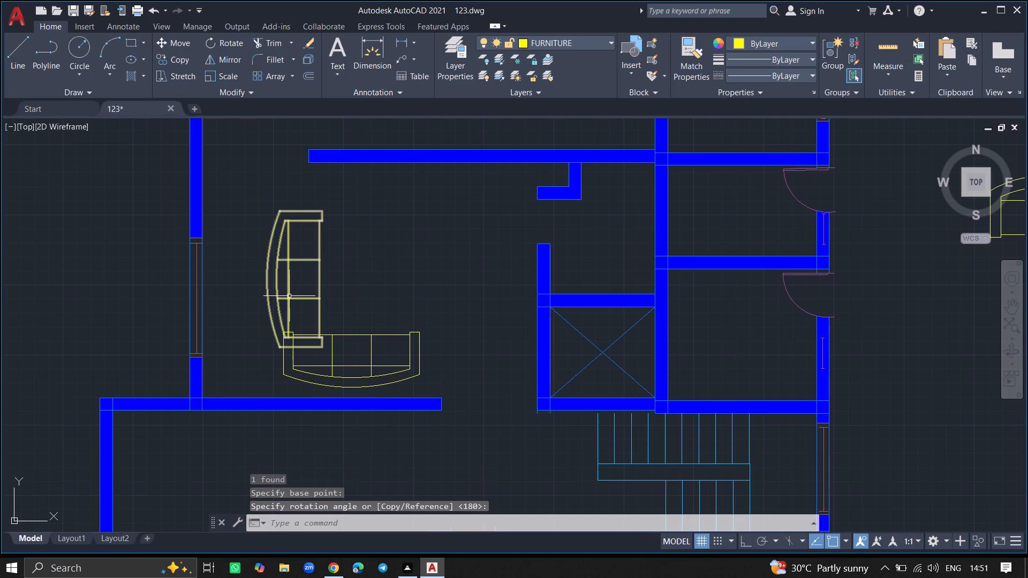
Move the rotated sofa west, close to the window in the room's west wall and clear of the other sofa.
{"action": "left_click", "coordinate": [289, 296]}
{"action": "type", "text": "MO"}
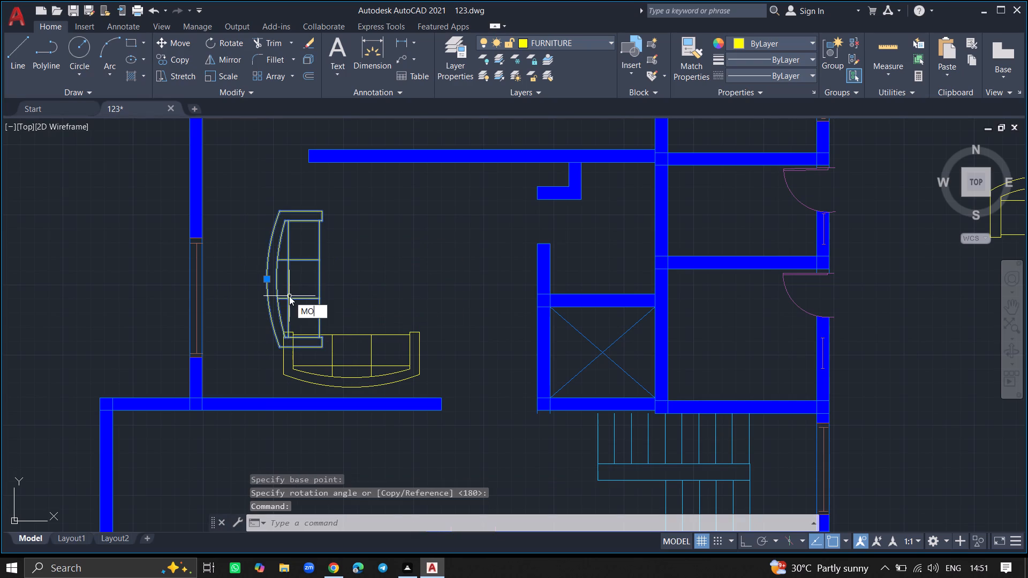
{"action": "type", "text": "VE"}
{"action": "key", "text": "Return"}
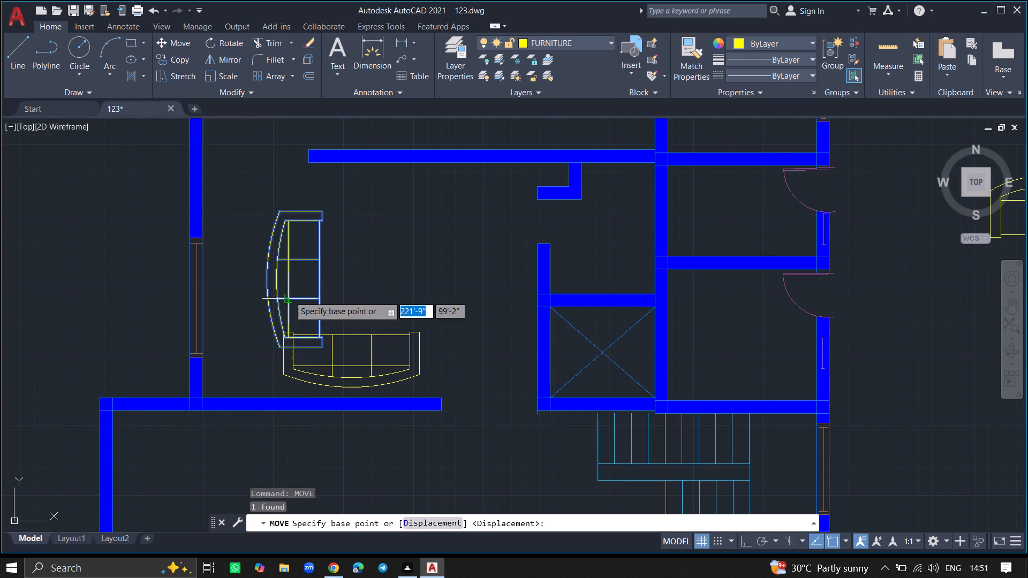
{"action": "left_click", "coordinate": [289, 296]}
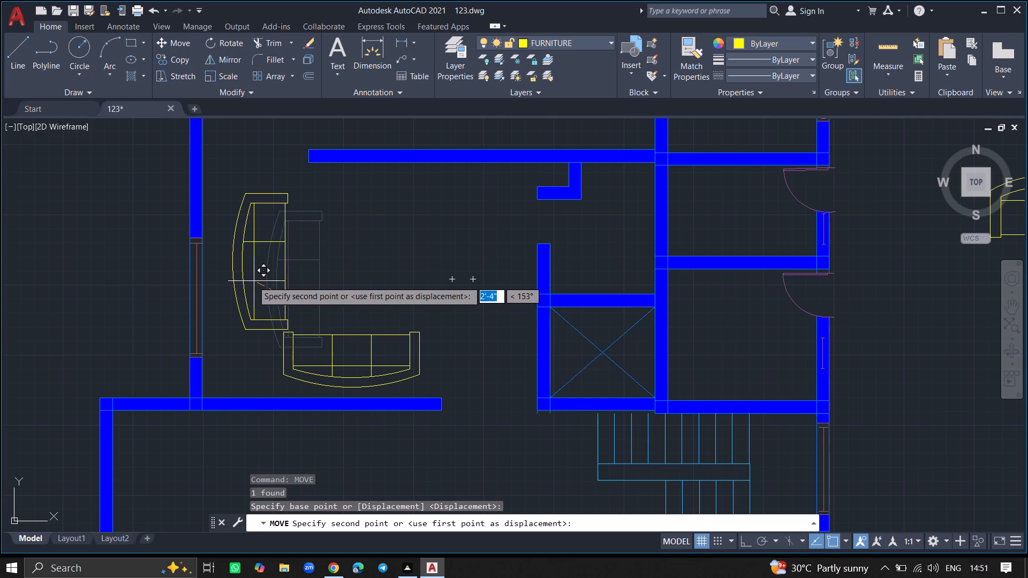
{"action": "left_click", "coordinate": [241, 281]}
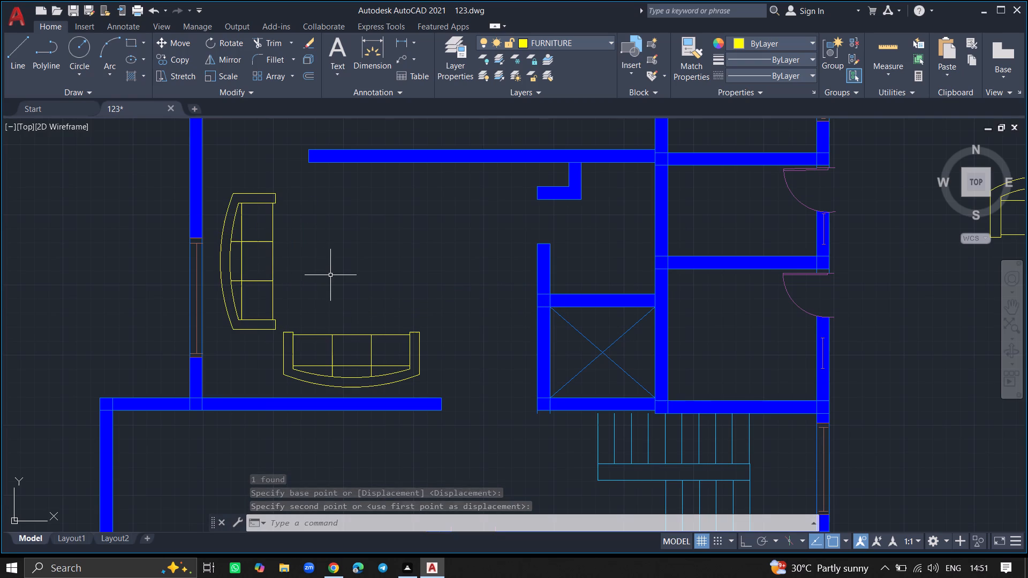
Draw a small circle as a round table, just east of the west sofa and north of the south sofa.
{"action": "key", "text": "c"}
{"action": "key", "text": "Return"}
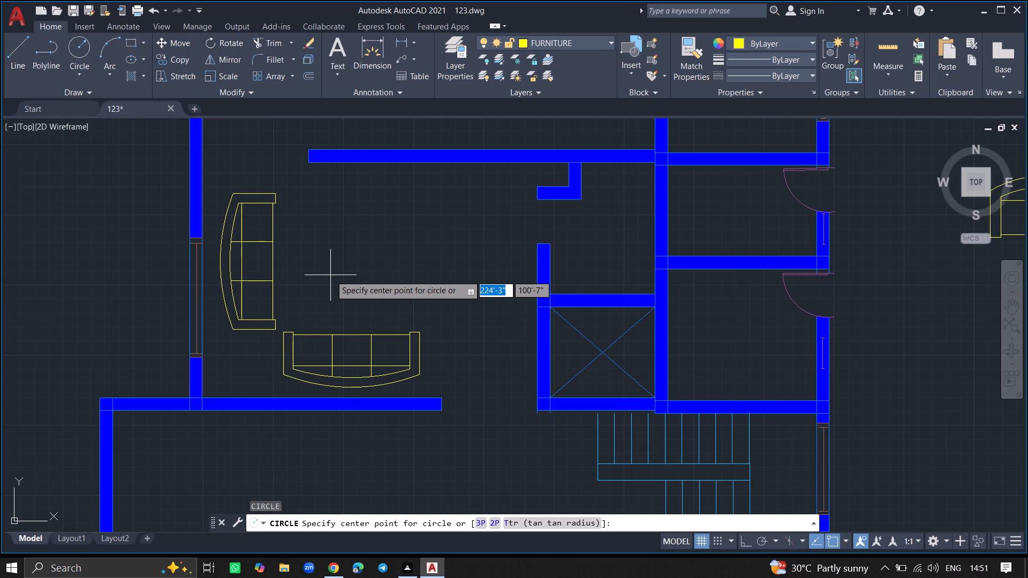
{"action": "left_click", "coordinate": [334, 263]}
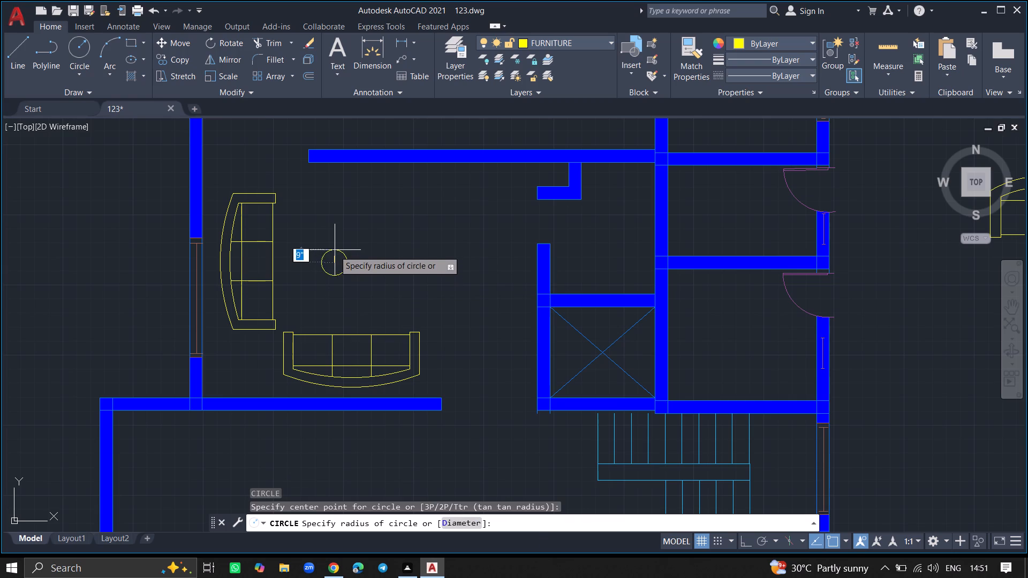
{"action": "left_click", "coordinate": [335, 248]}
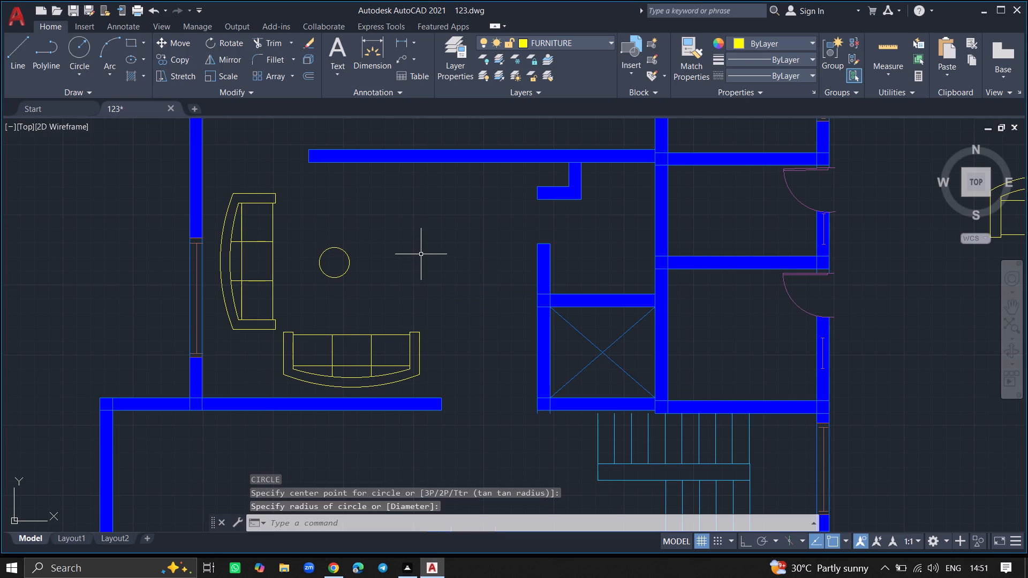
Insert the Chair - Desk block from the Home - Space Planner blocks in DesignCenter, and close DesignCenter.
{"action": "key", "text": "ctrl+2"}
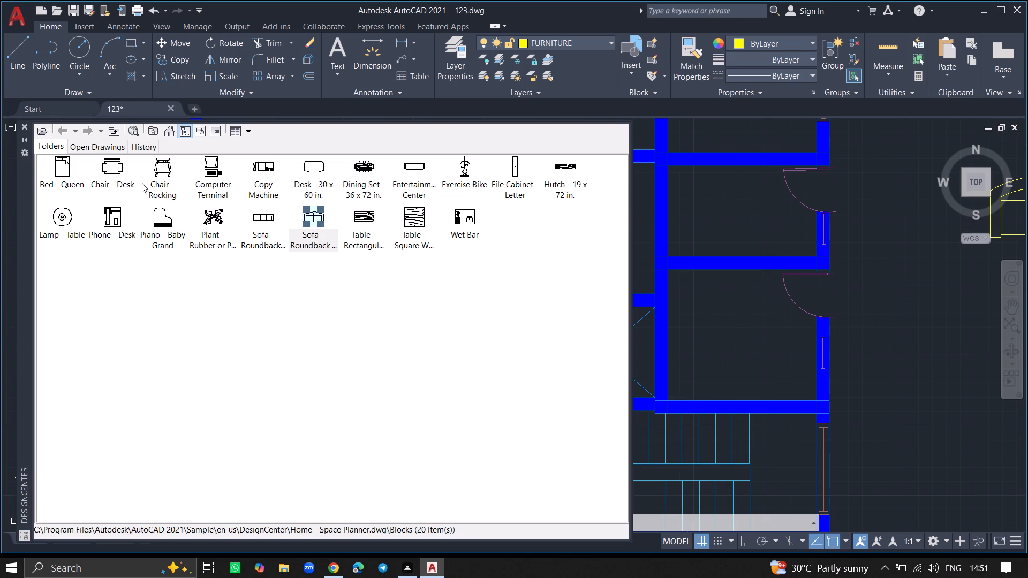
{"action": "left_click", "coordinate": [120, 176]}
{"action": "left_click_drag", "start_coordinate": [120, 176], "coordinate": [362, 176]}
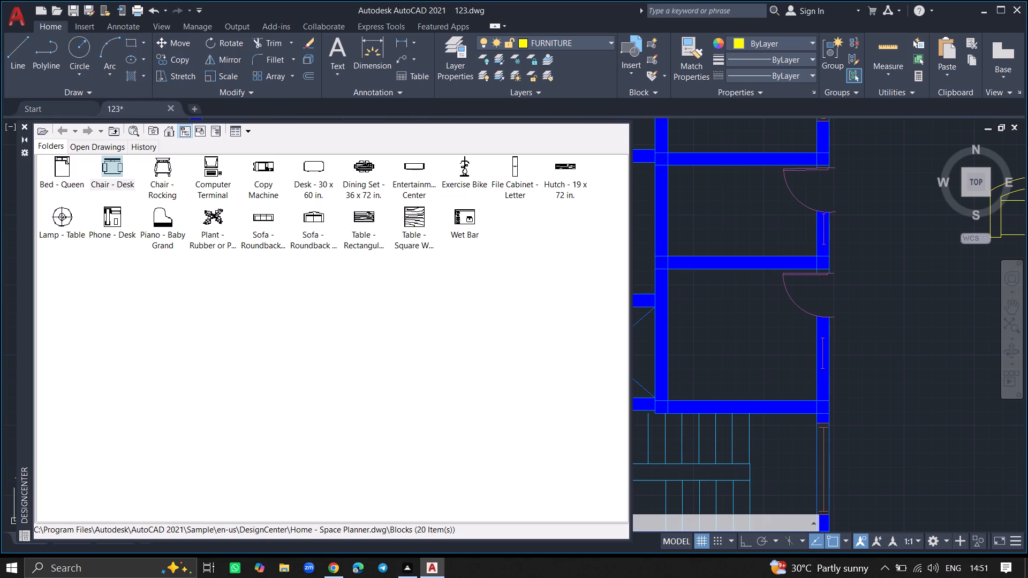
{"action": "left_click_drag", "start_coordinate": [362, 176], "coordinate": [693, 280]}
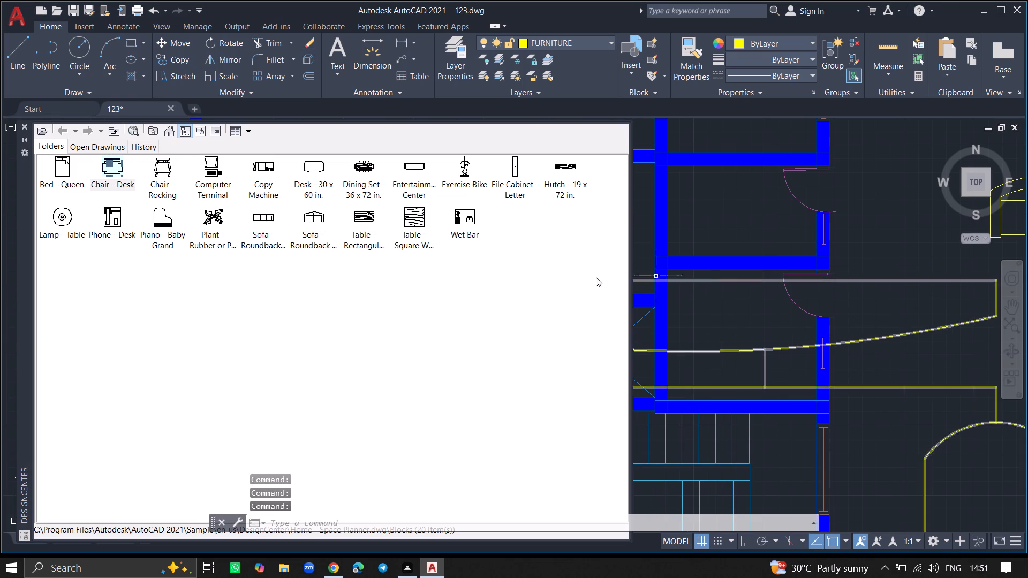
{"action": "scroll", "coordinate": [502, 306], "scroll_direction": "down", "scroll_amount": 3, "text": "ctrl"}
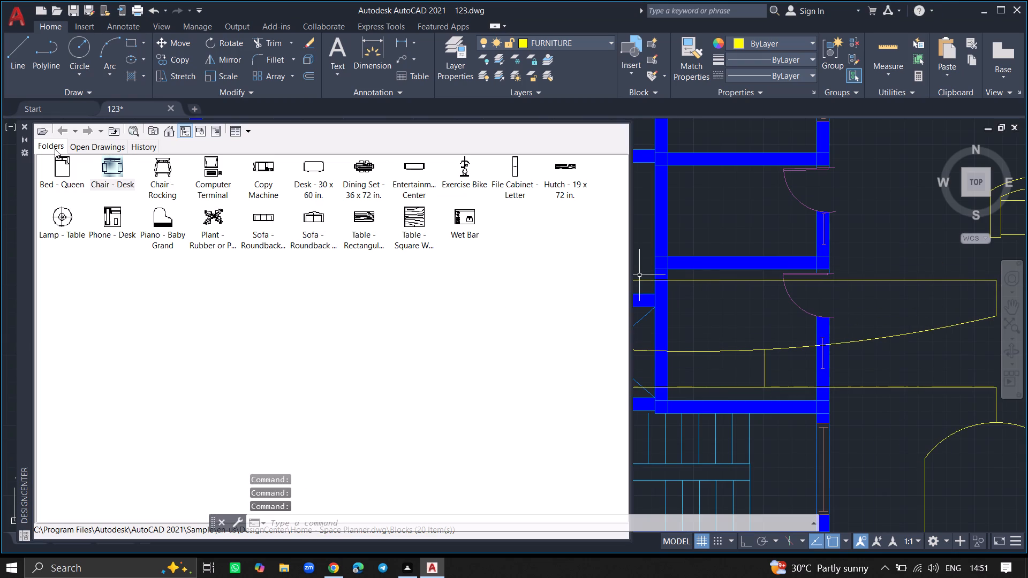
{"action": "left_click", "coordinate": [22, 127]}
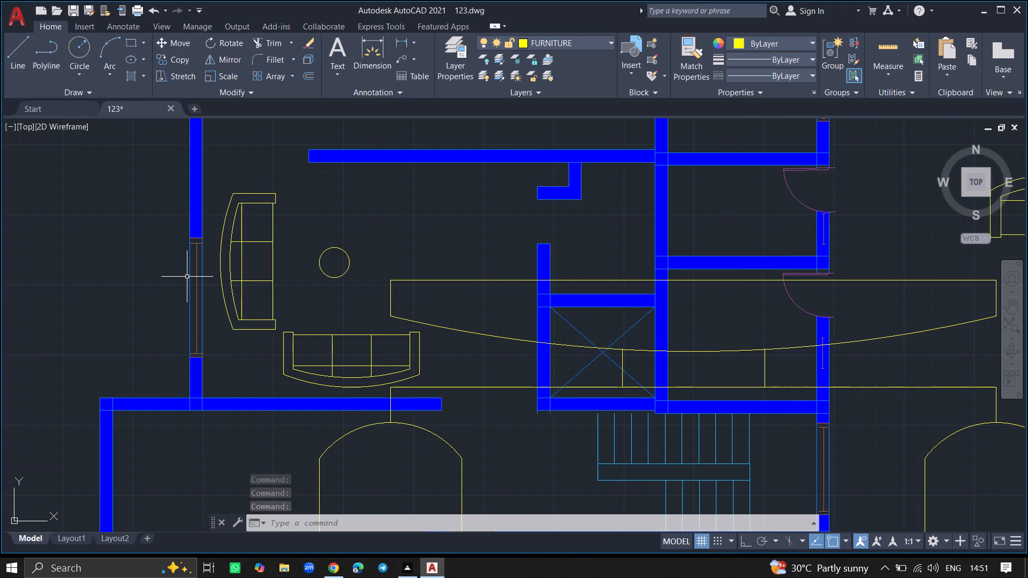
Scale the oversized desk chair down to room-furniture size about the midpoint of the west end of its backrest.
{"action": "left_click", "coordinate": [390, 297]}
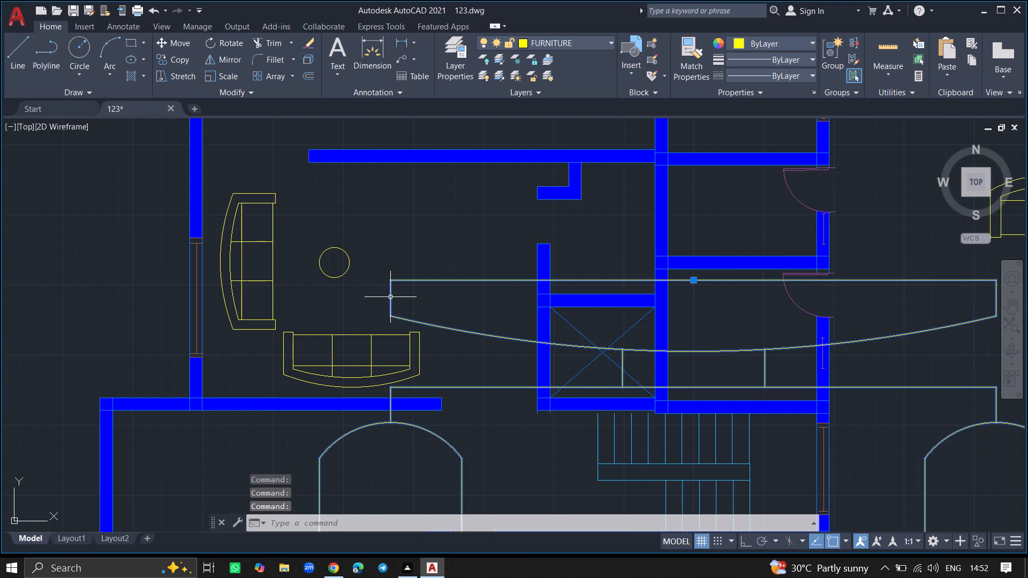
{"action": "type", "text": "SC"}
{"action": "key", "text": "Return"}
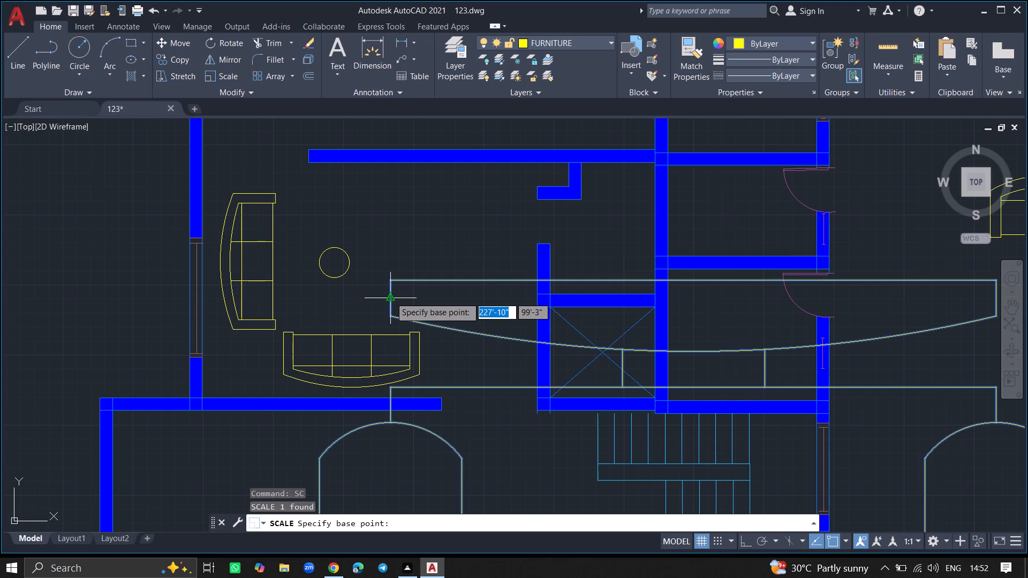
{"action": "left_click", "coordinate": [390, 297]}
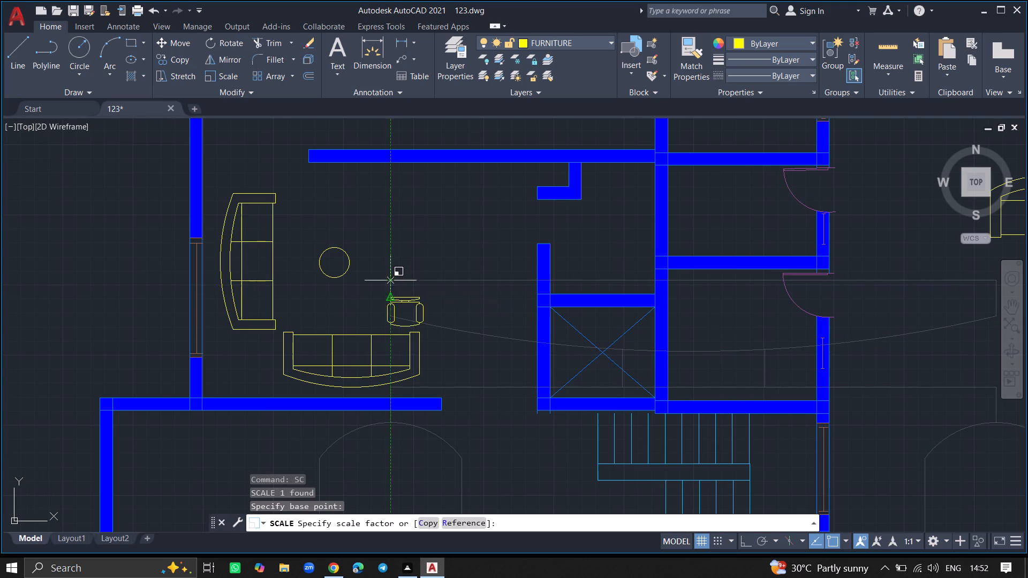
{"action": "left_click", "coordinate": [398, 268]}
Rotate the desk chair 270° with Ortho on so its backrest faces east.
{"action": "left_click", "coordinate": [409, 304]}
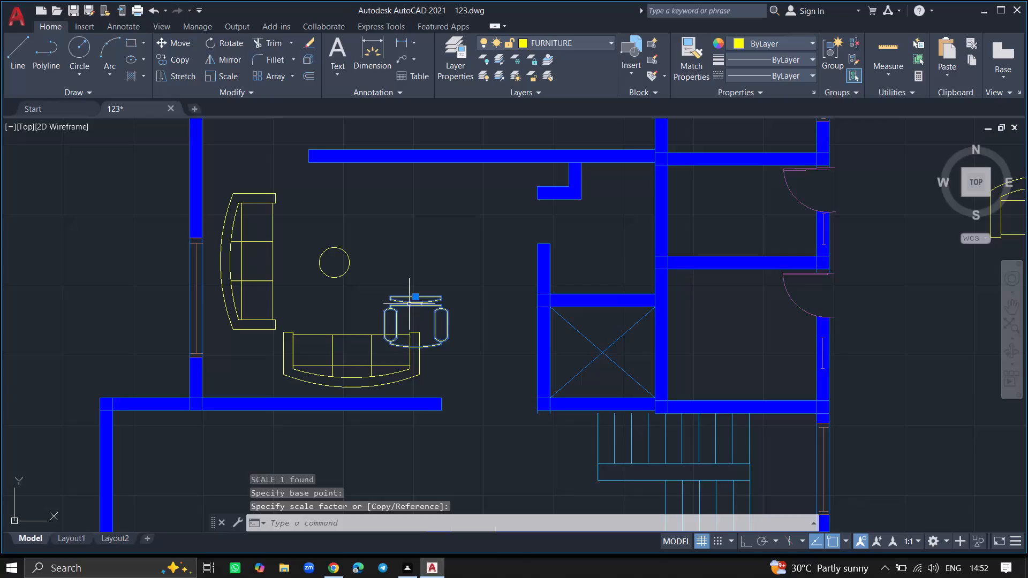
{"action": "type", "text": "ROTATE"}
{"action": "key", "text": "Return"}
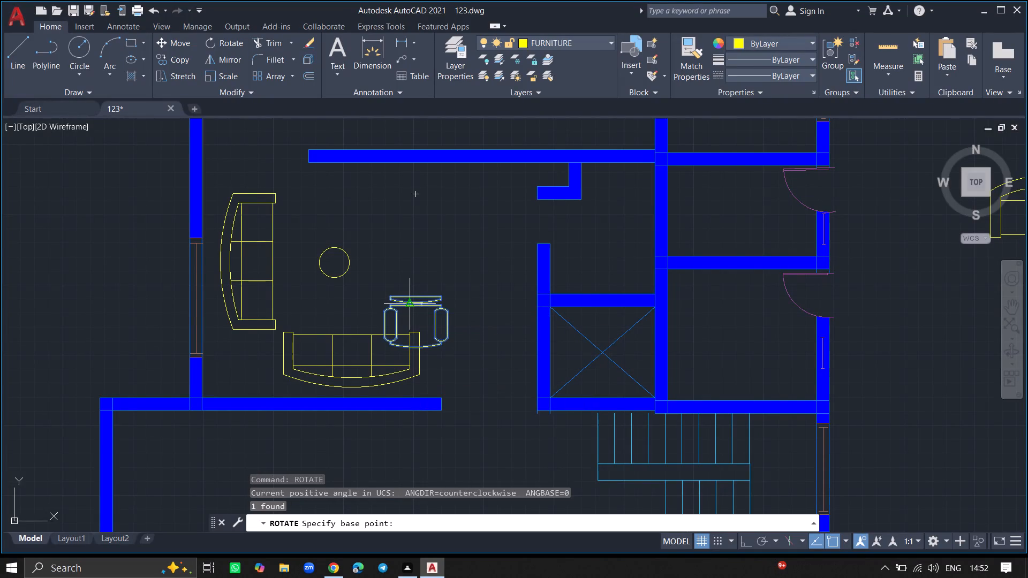
{"action": "left_click", "coordinate": [414, 304]}
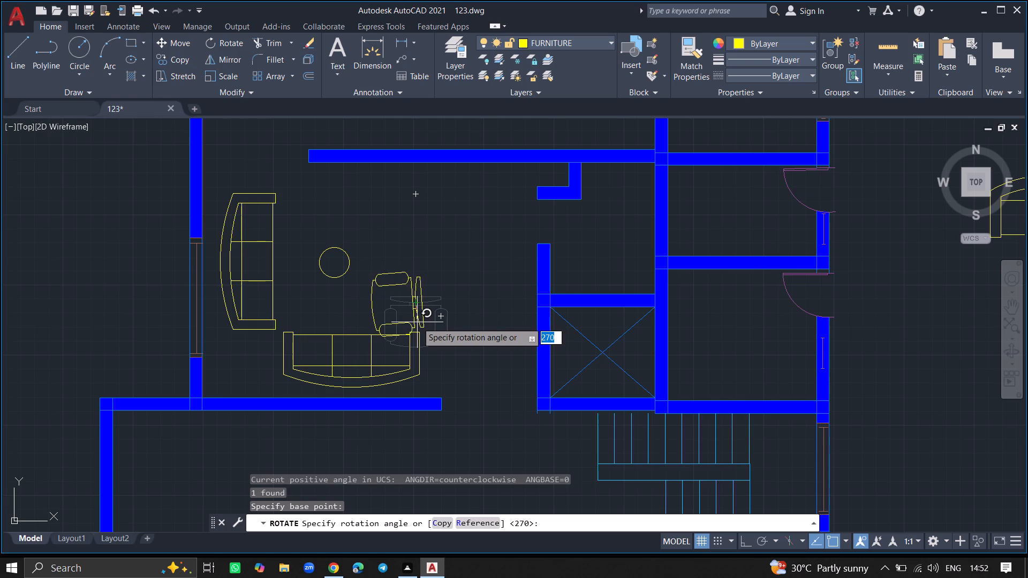
{"action": "scroll", "coordinate": [417, 322], "scroll_direction": "up", "scroll_amount": 4, "text": "ctrl"}
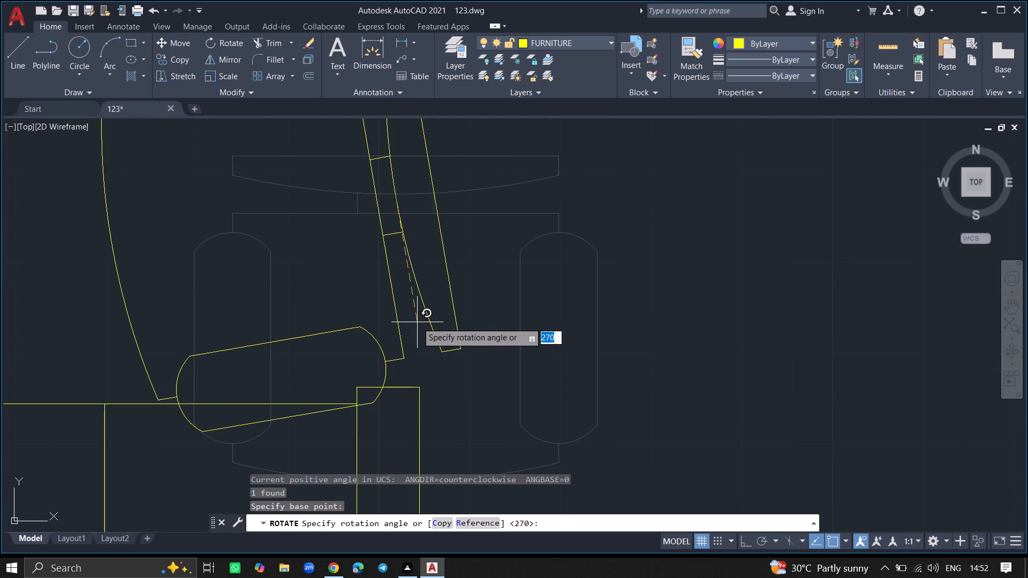
{"action": "key", "text": "F8"}
{"action": "left_click", "coordinate": [417, 322]}
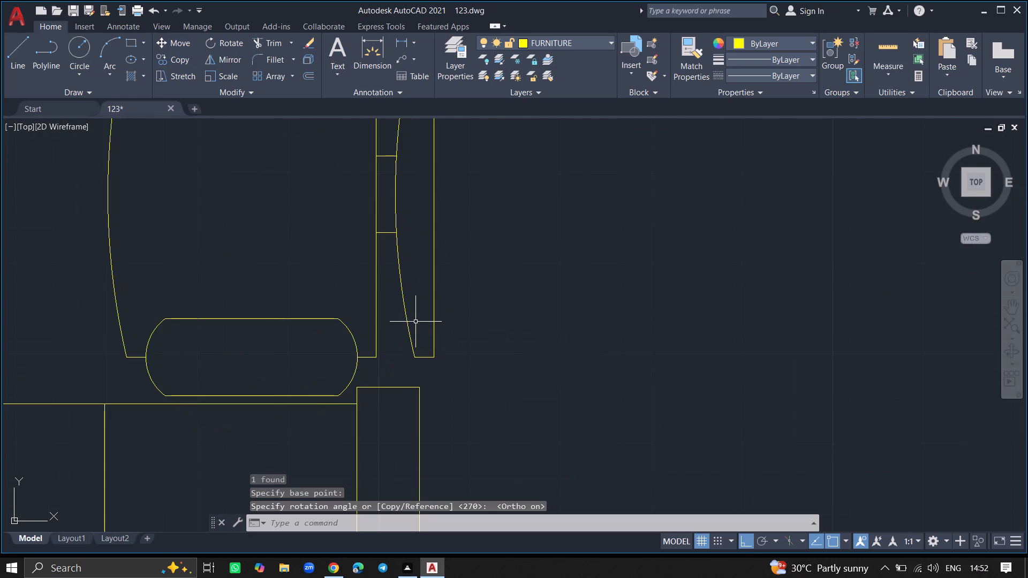
Move the desk chair about 4 ft north, with Ortho off, placing it east of the round table below the room's north wall.
{"action": "left_click", "coordinate": [406, 320]}
{"action": "type", "text": "MOVE"}
{"action": "key", "text": "Return"}
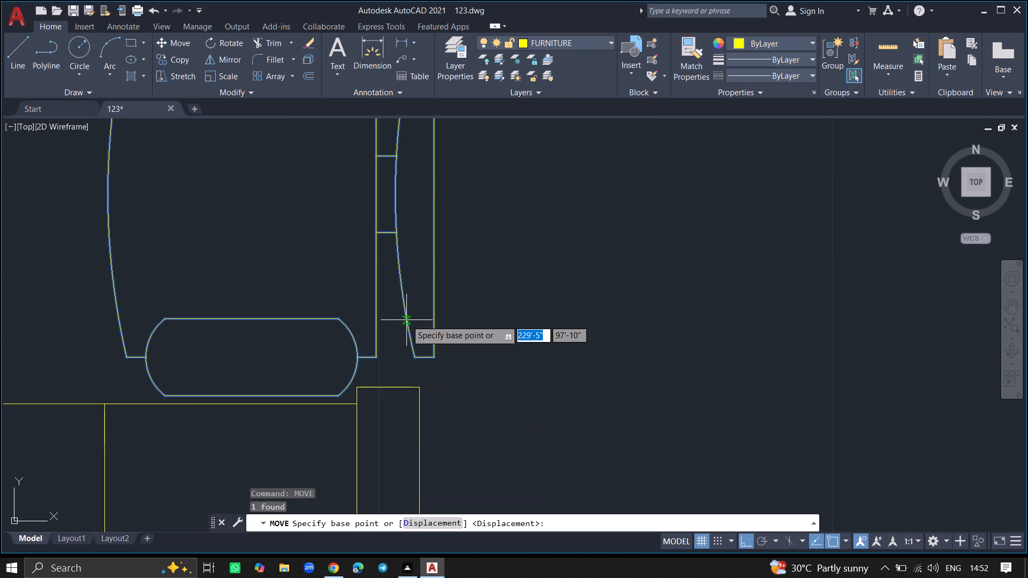
{"action": "left_click", "coordinate": [406, 320]}
{"action": "scroll", "coordinate": [462, 282], "scroll_direction": "down", "scroll_amount": 3, "text": "ctrl"}
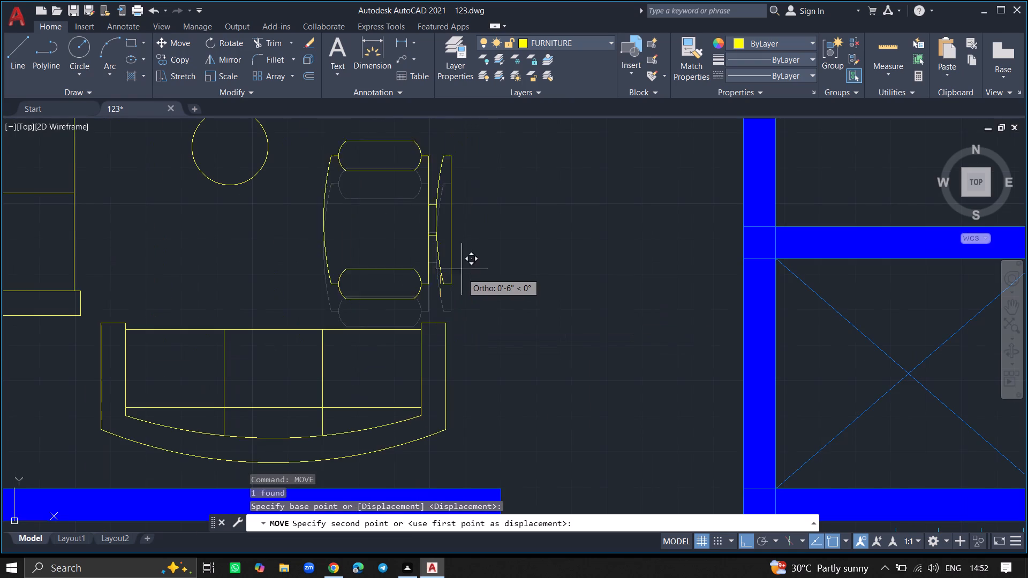
{"action": "key", "text": "F8"}
{"action": "scroll", "coordinate": [470, 238], "scroll_direction": "down", "scroll_amount": 4, "text": "ctrl"}
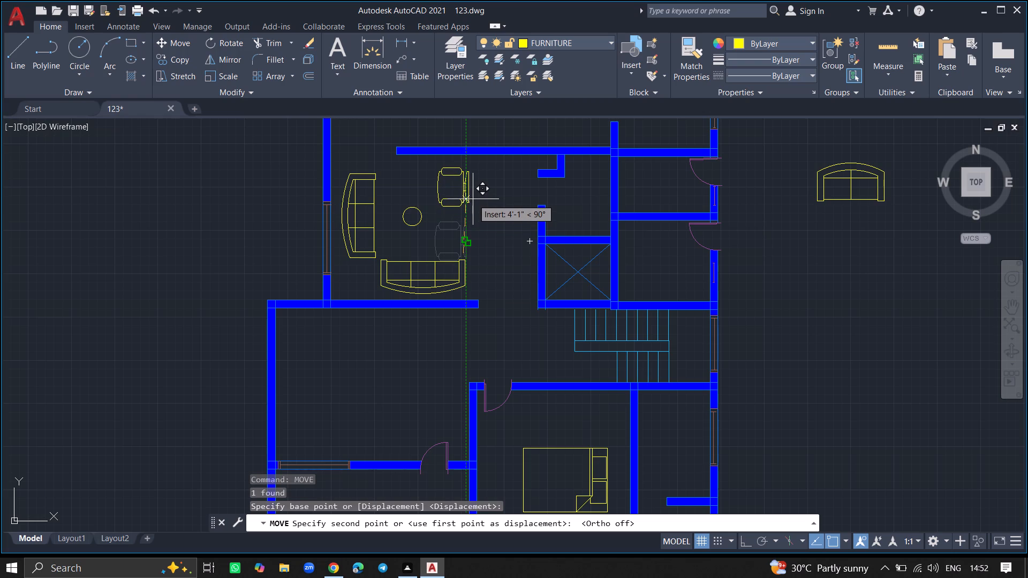
{"action": "left_click", "coordinate": [473, 196]}
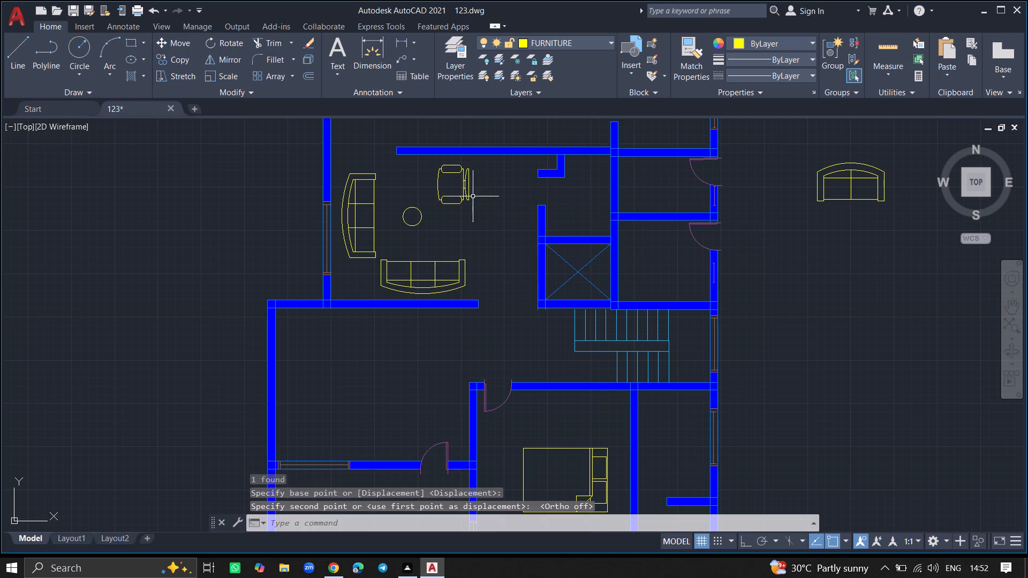
Copy the desk chair about 4'-7" south, making a second chair between the first one and the south sofa.
{"action": "left_click", "coordinate": [462, 201]}
{"action": "type", "text": "COPY"}
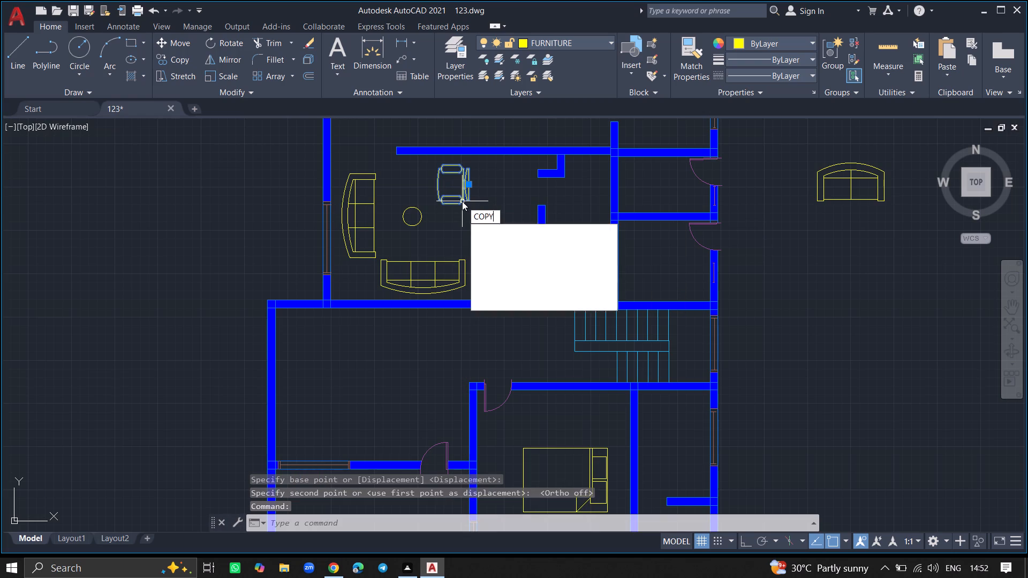
{"action": "key", "text": "Return"}
{"action": "left_click", "coordinate": [462, 201]}
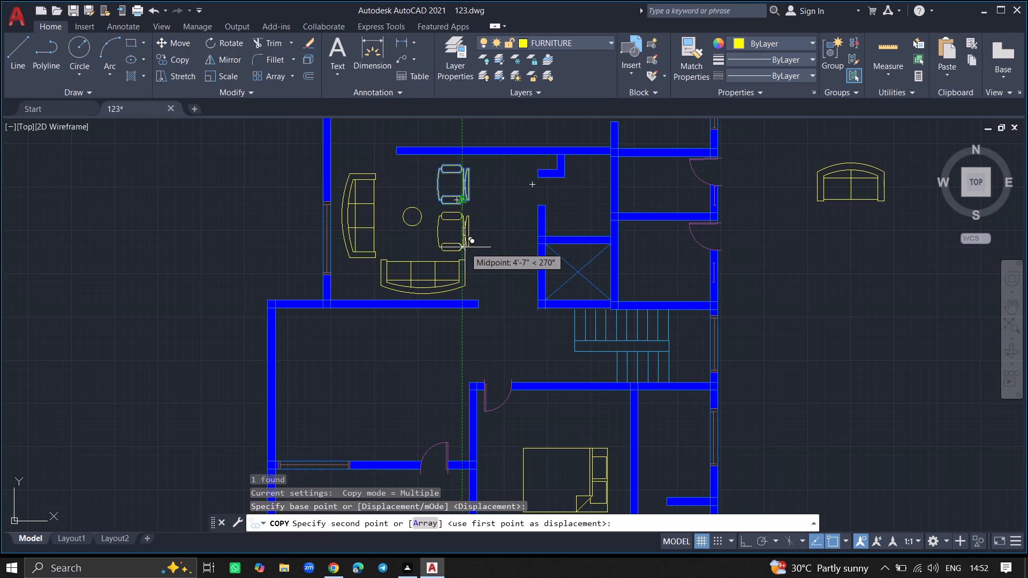
{"action": "left_click", "coordinate": [465, 247]}
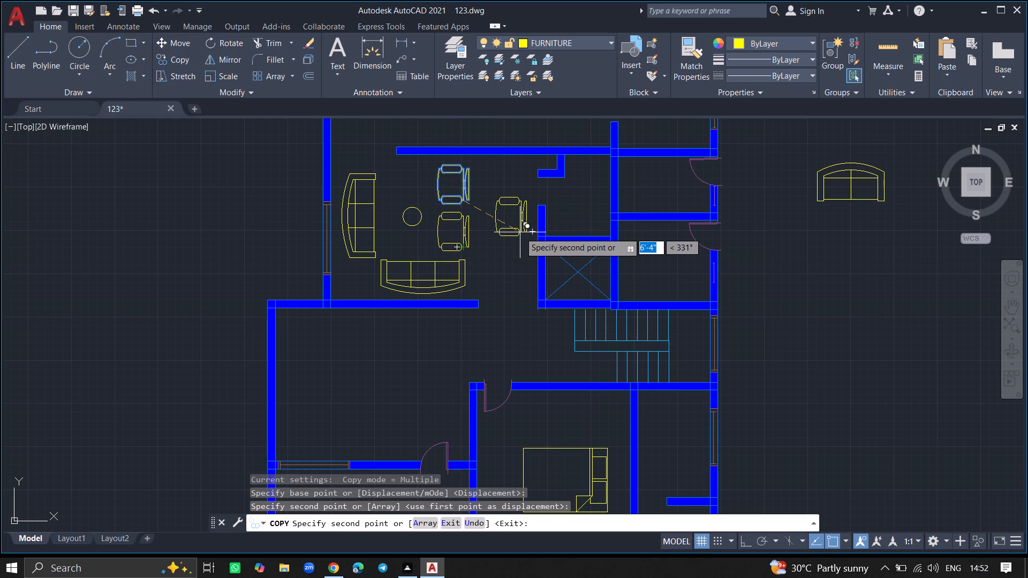
{"action": "key", "text": "Escape"}
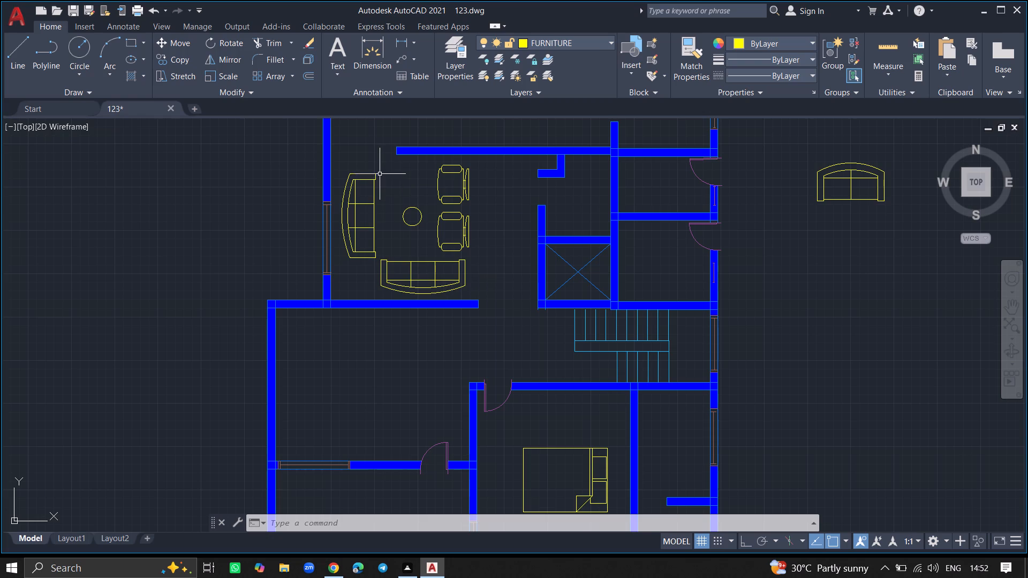
Copy the upper room's west three-seat sofa into the adjoining room to the south, beside that room's west wall.
{"action": "left_click", "coordinate": [371, 163]}
{"action": "left_click", "coordinate": [351, 256]}
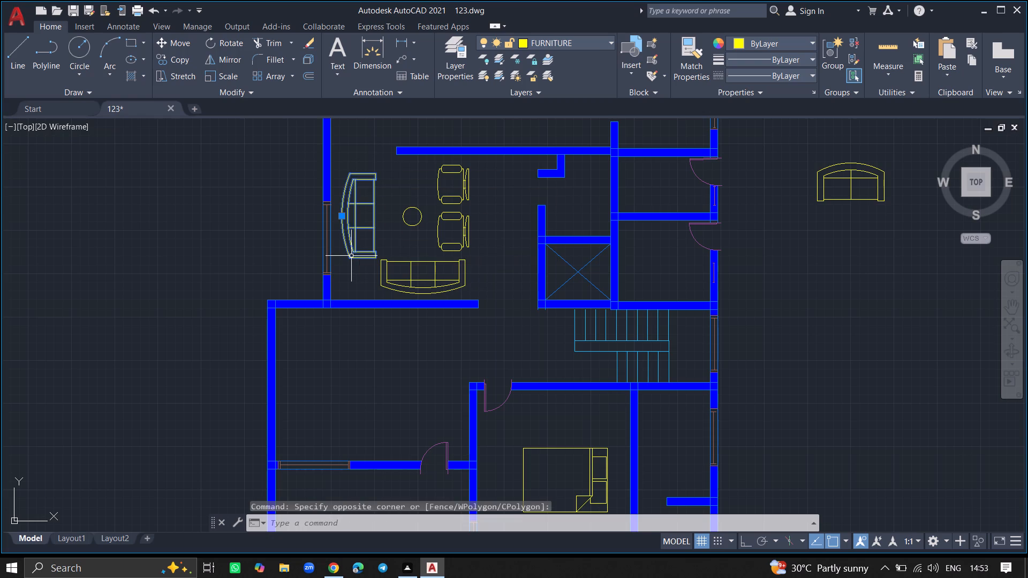
{"action": "type", "text": "COPY"}
{"action": "key", "text": "Return"}
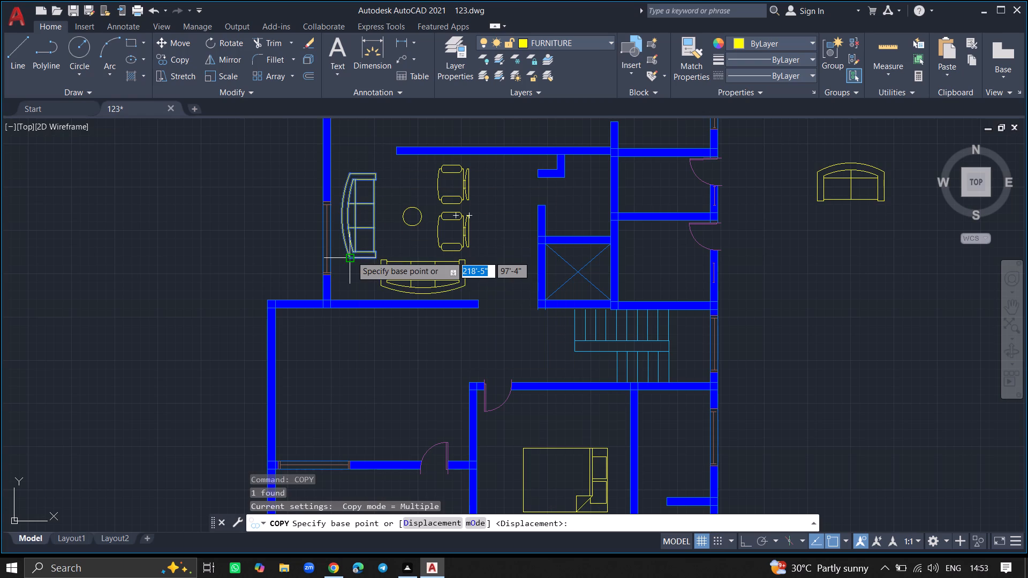
{"action": "left_click", "coordinate": [351, 256]}
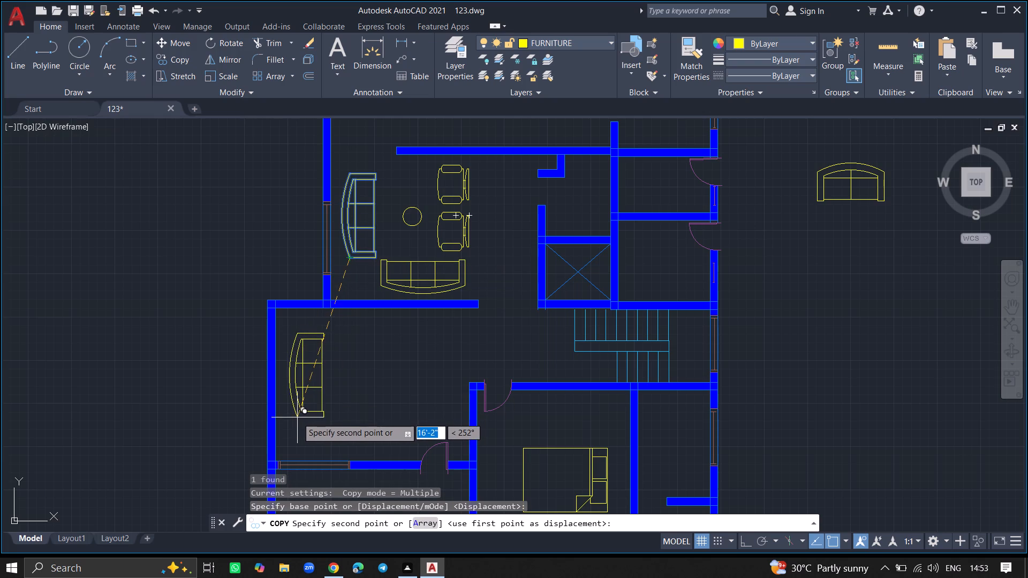
{"action": "left_click", "coordinate": [291, 422]}
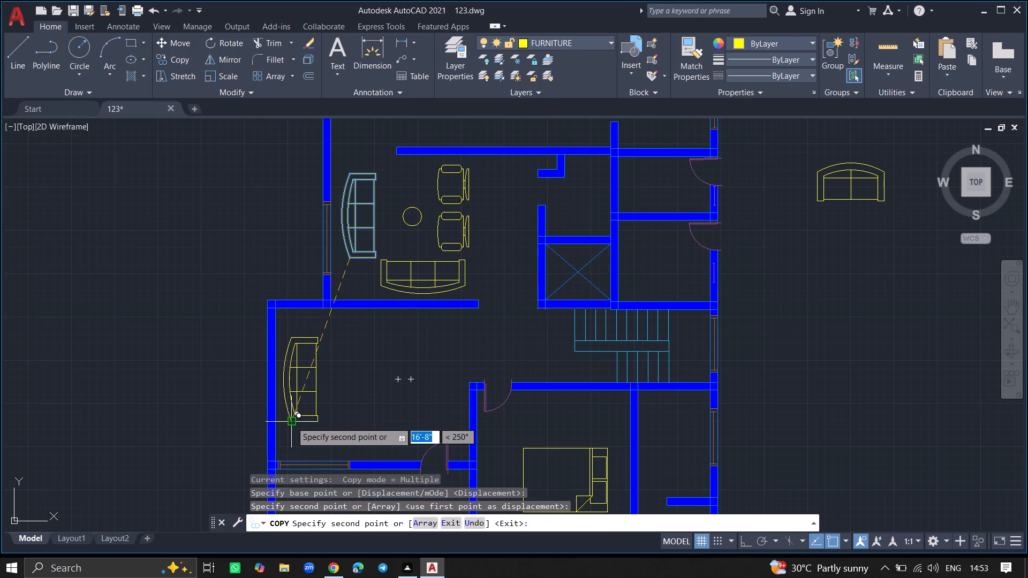
{"action": "key", "text": "Escape"}
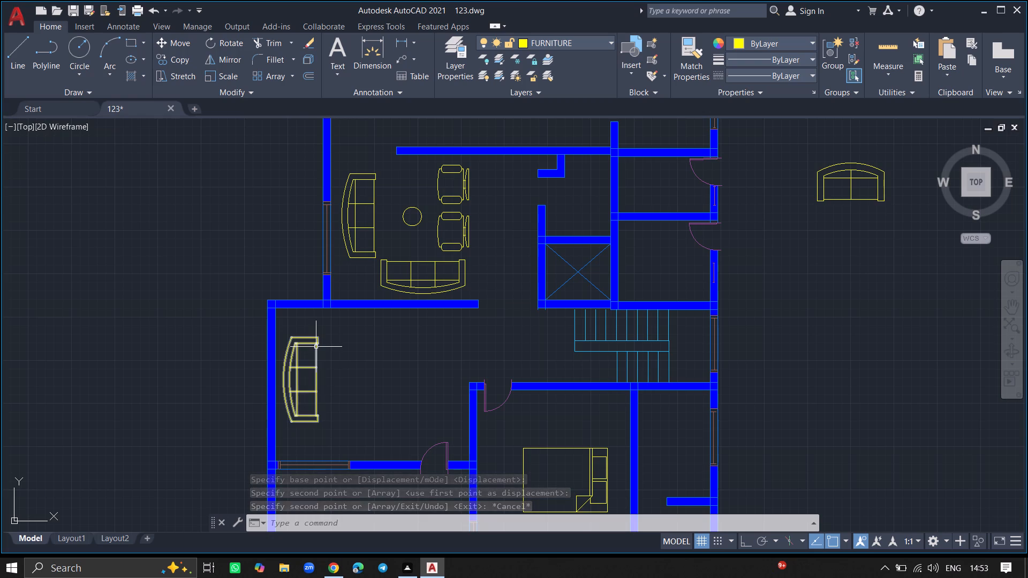
Copy the lower room's sofa about 5'-9" straight east within the same room.
{"action": "left_click", "coordinate": [316, 346]}
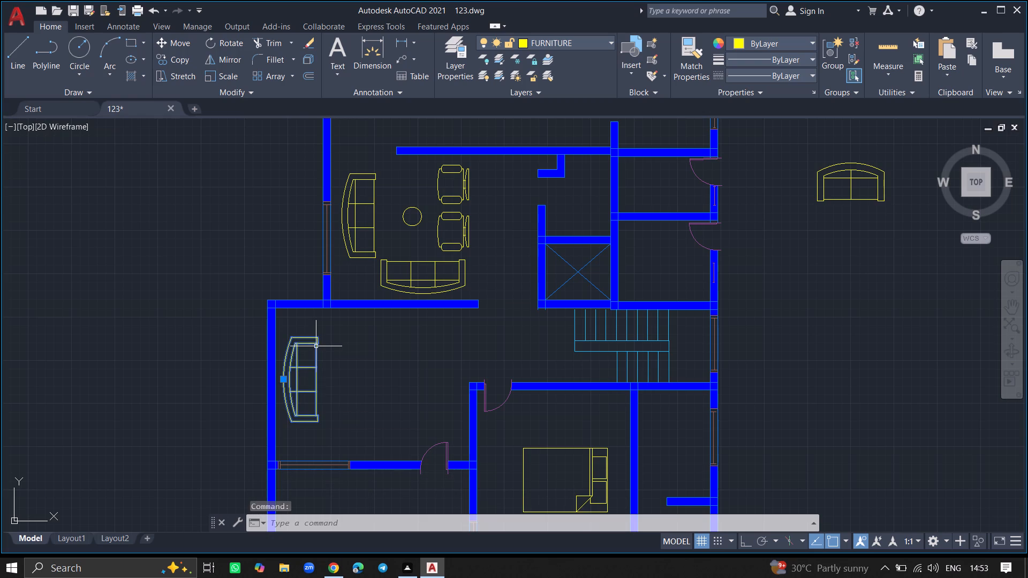
{"action": "type", "text": "COPY"}
{"action": "key", "text": "Return"}
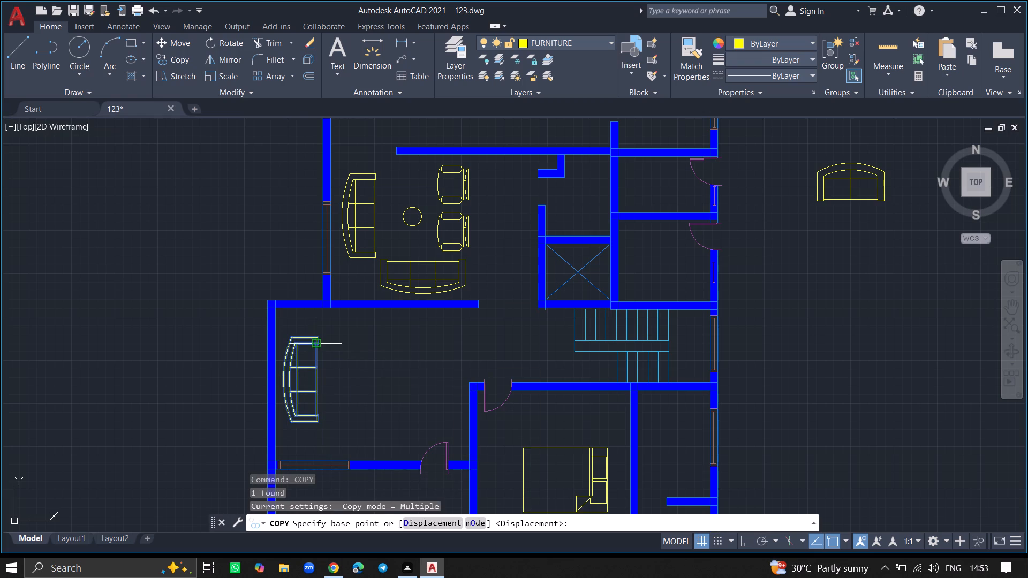
{"action": "left_click", "coordinate": [316, 346]}
{"action": "left_click", "coordinate": [376, 348]}
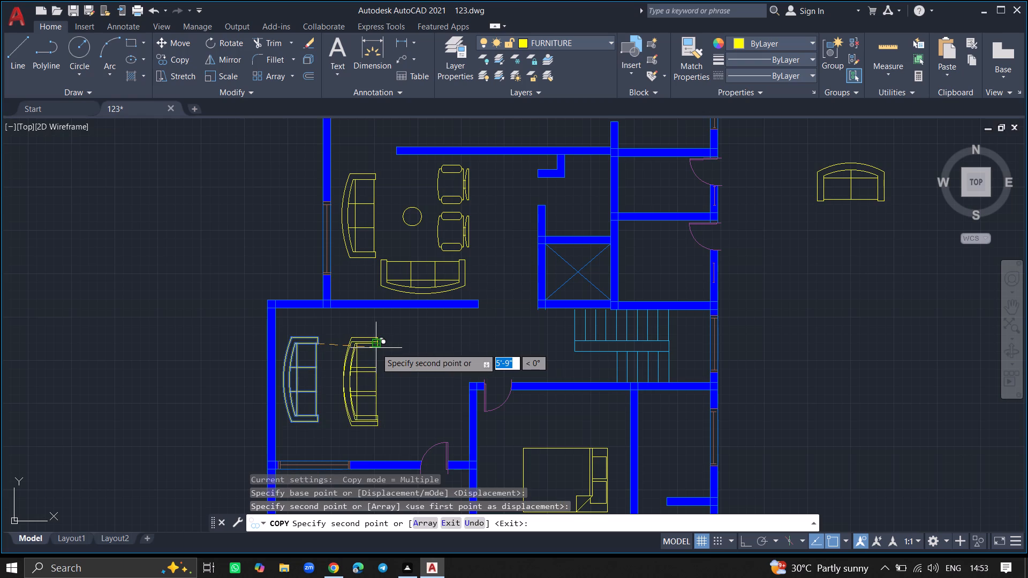
{"action": "key", "text": "Escape"}
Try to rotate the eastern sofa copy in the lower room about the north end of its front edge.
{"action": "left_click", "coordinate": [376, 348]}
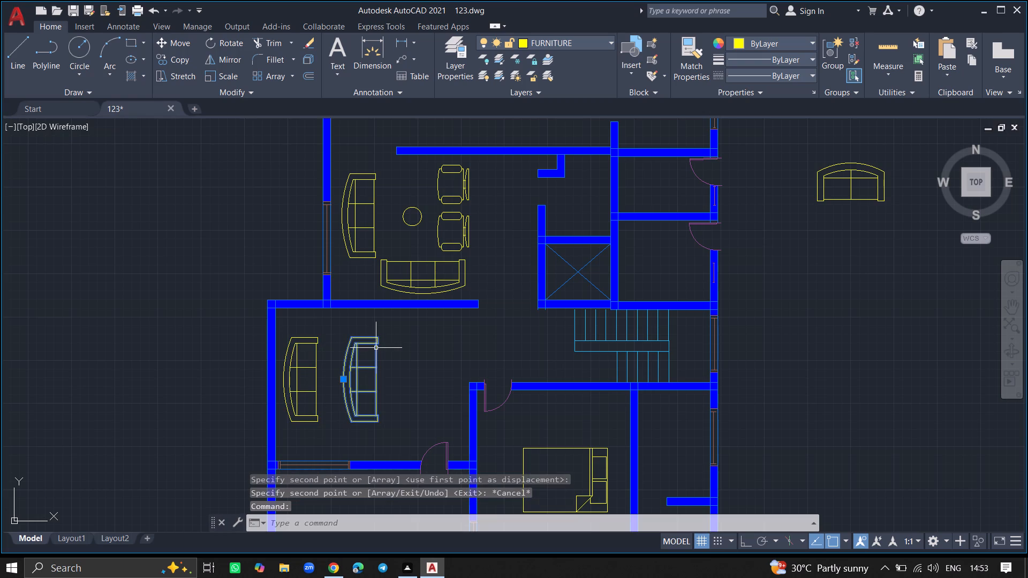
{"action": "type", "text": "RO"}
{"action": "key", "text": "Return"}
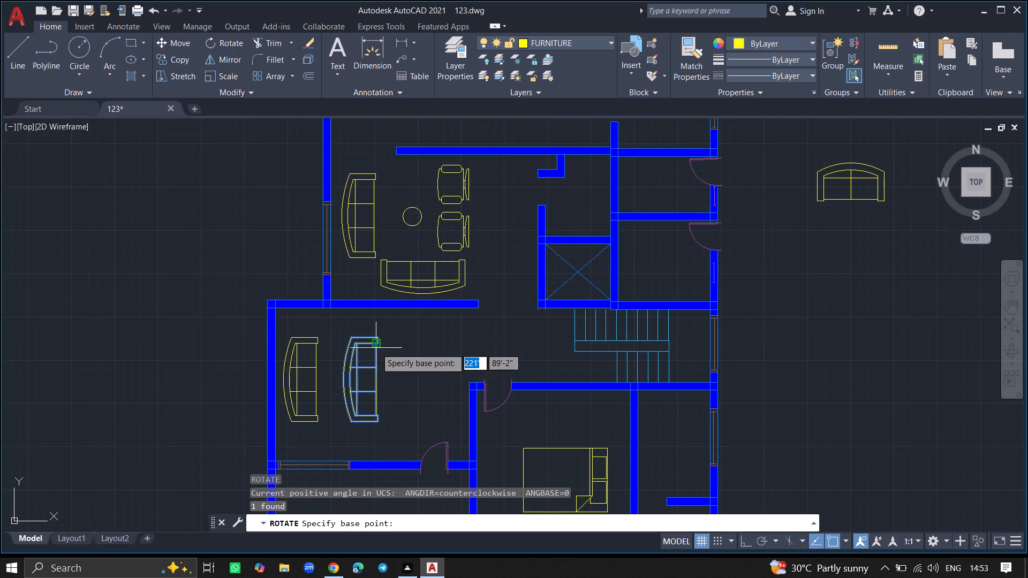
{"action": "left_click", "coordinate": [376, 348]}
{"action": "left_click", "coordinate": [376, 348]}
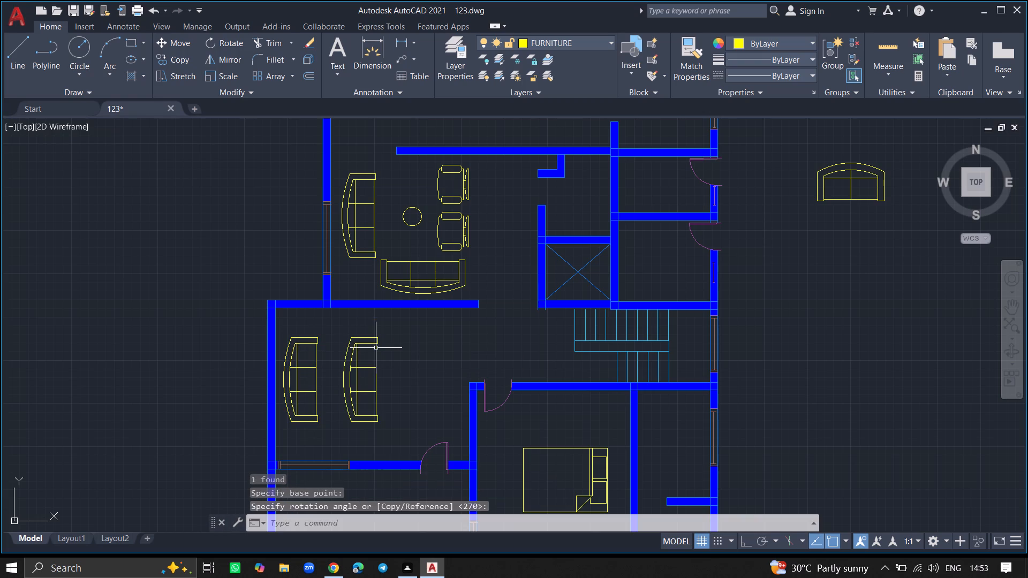
Rotate the eastern sofa copy a quarter turn clockwise about its front corner so its curved back faces north.
{"action": "left_click", "coordinate": [376, 348]}
{"action": "type", "text": "RO"}
{"action": "key", "text": "Return"}
{"action": "left_click", "coordinate": [376, 348]}
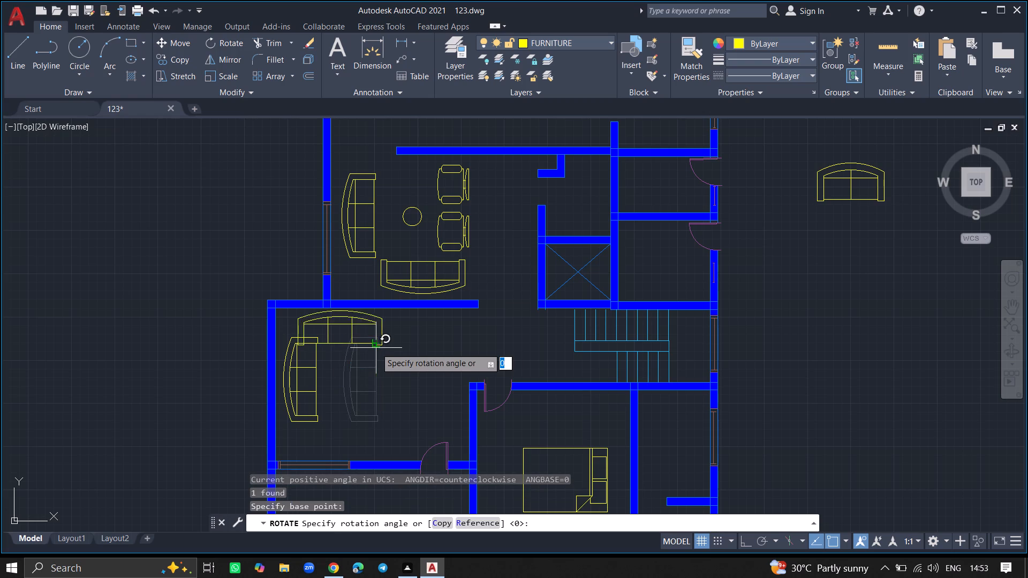
{"action": "left_click", "coordinate": [374, 383]}
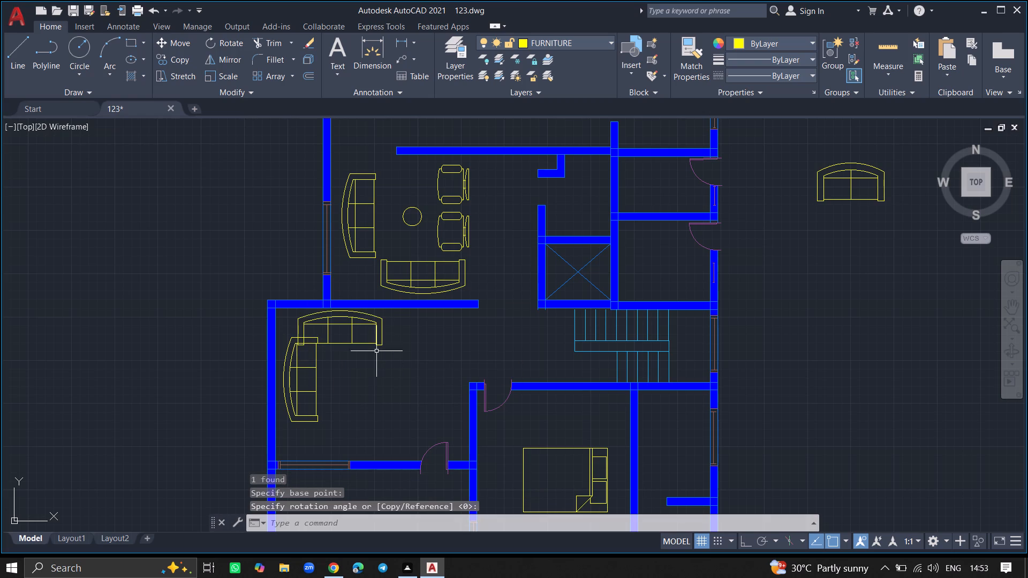
Move the rotated sofa east along the lower room's north wall, clear of the west sofa.
{"action": "left_click", "coordinate": [376, 345]}
{"action": "type", "text": "MOVE"}
{"action": "key", "text": "Return"}
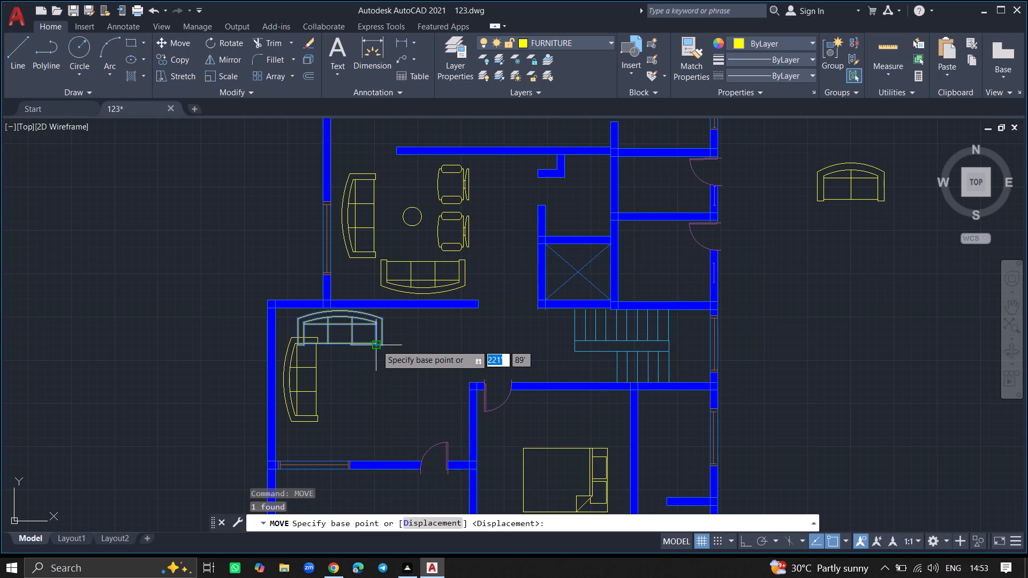
{"action": "left_click", "coordinate": [376, 345]}
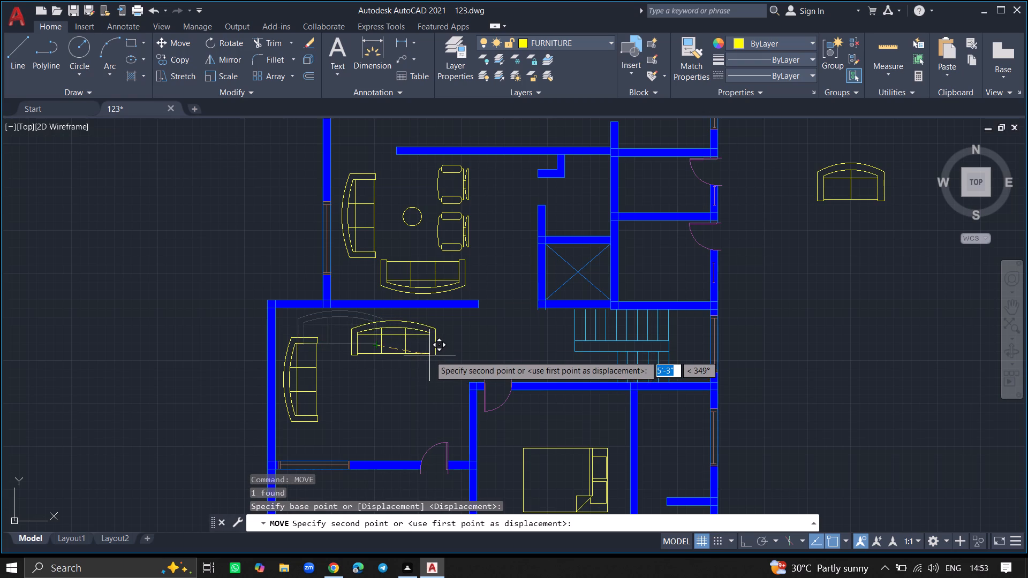
{"action": "left_click", "coordinate": [429, 353]}
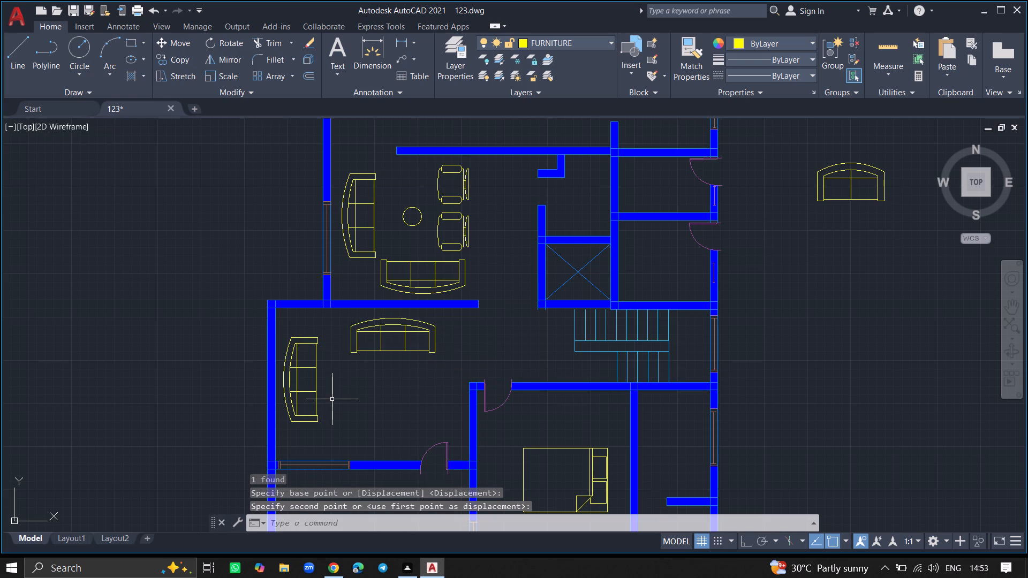
Move the lower room's west sofa about 2'-4" straight south along the west wall.
{"action": "left_click", "coordinate": [313, 343]}
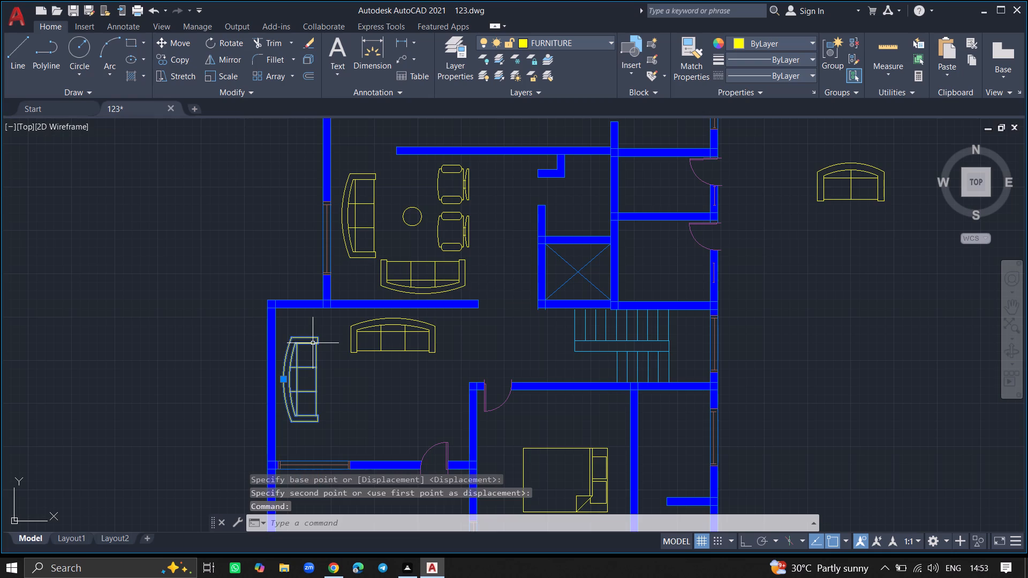
{"action": "type", "text": "MOVE"}
{"action": "key", "text": "Return"}
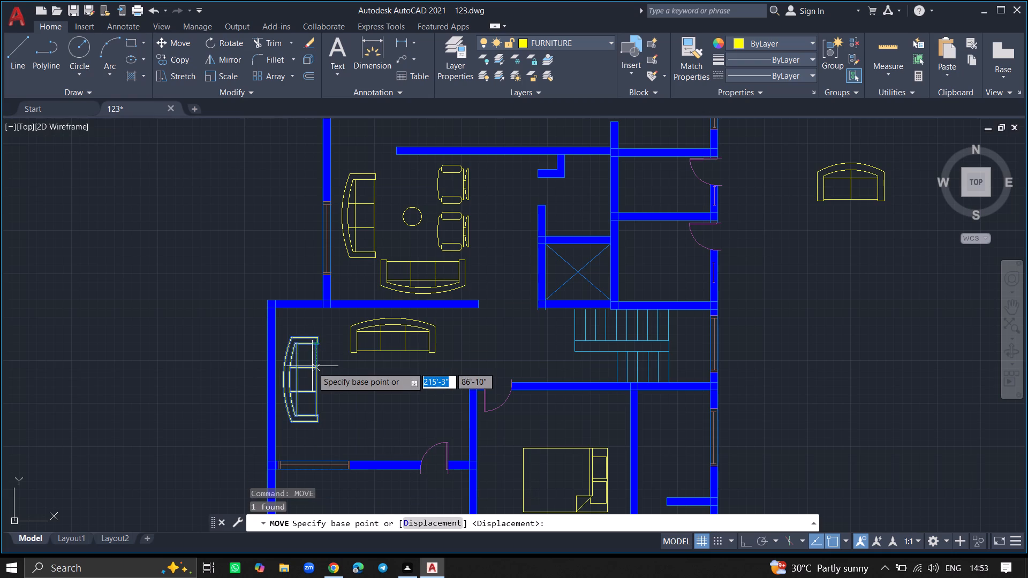
{"action": "left_click", "coordinate": [312, 368]}
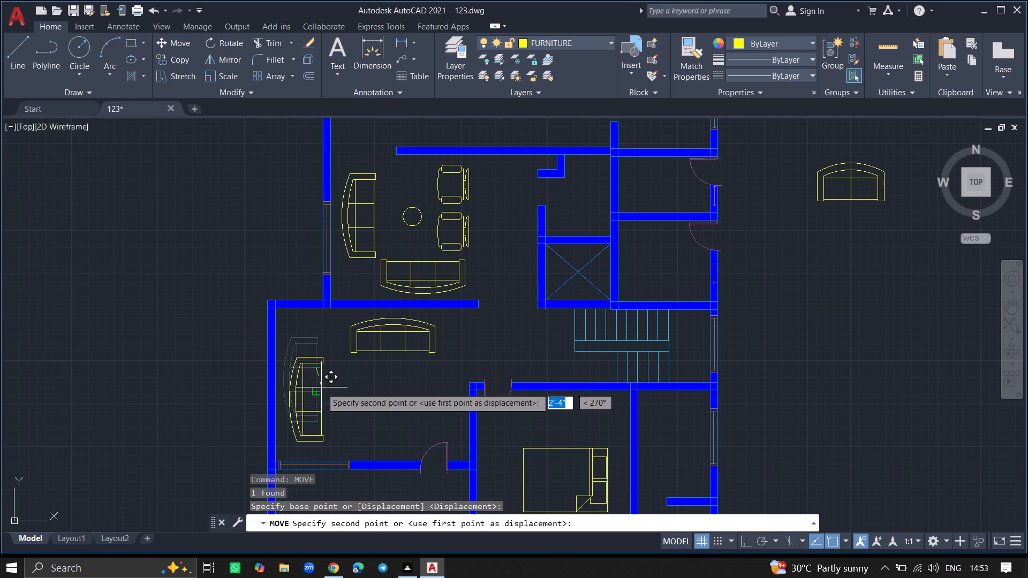
{"action": "left_click", "coordinate": [321, 390]}
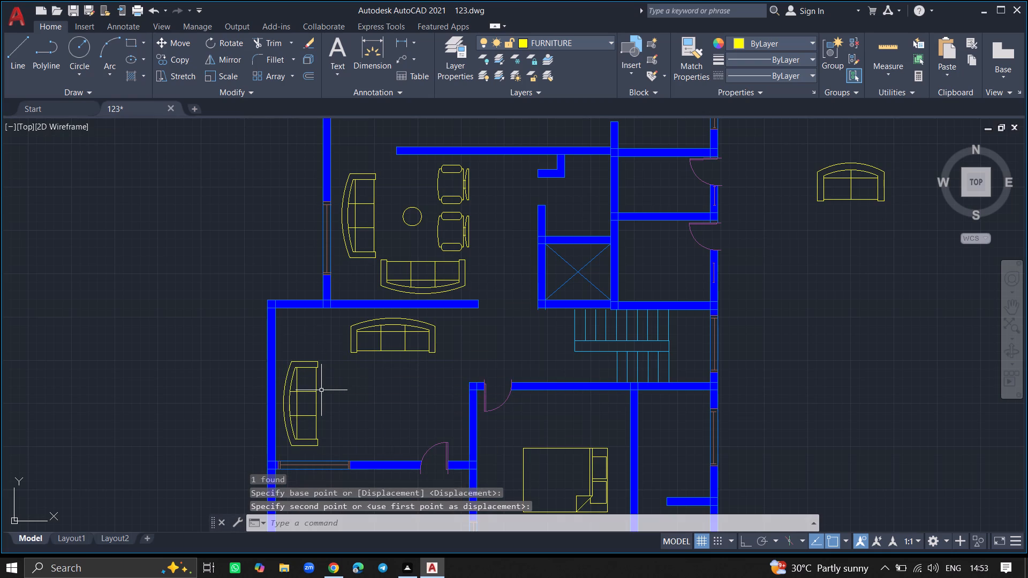
Move the lower room's north sofa slightly west along the north wall, nearer the west sofa.
{"action": "left_click", "coordinate": [401, 334]}
{"action": "left_click", "coordinate": [354, 344]}
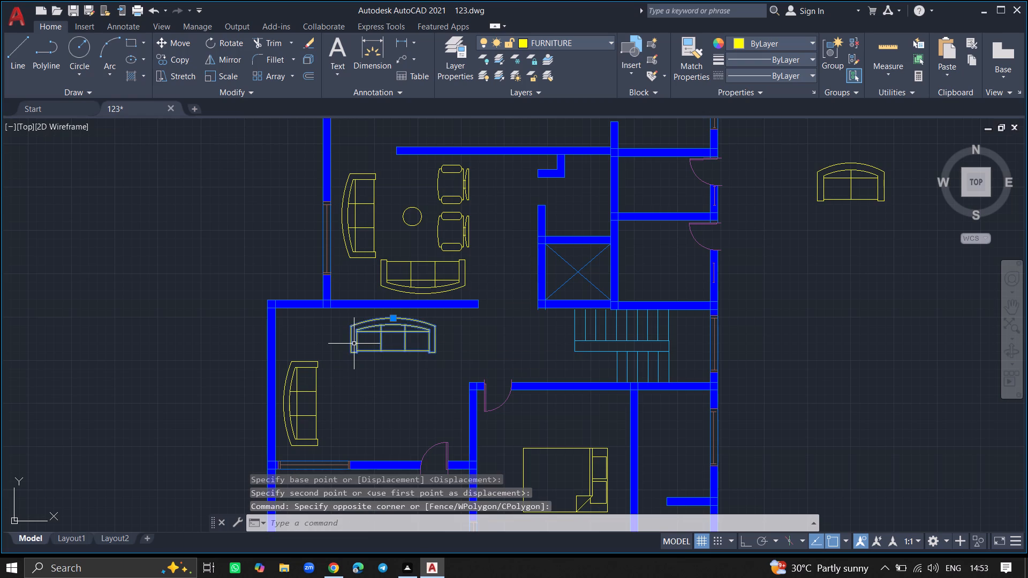
{"action": "type", "text": "MOVE"}
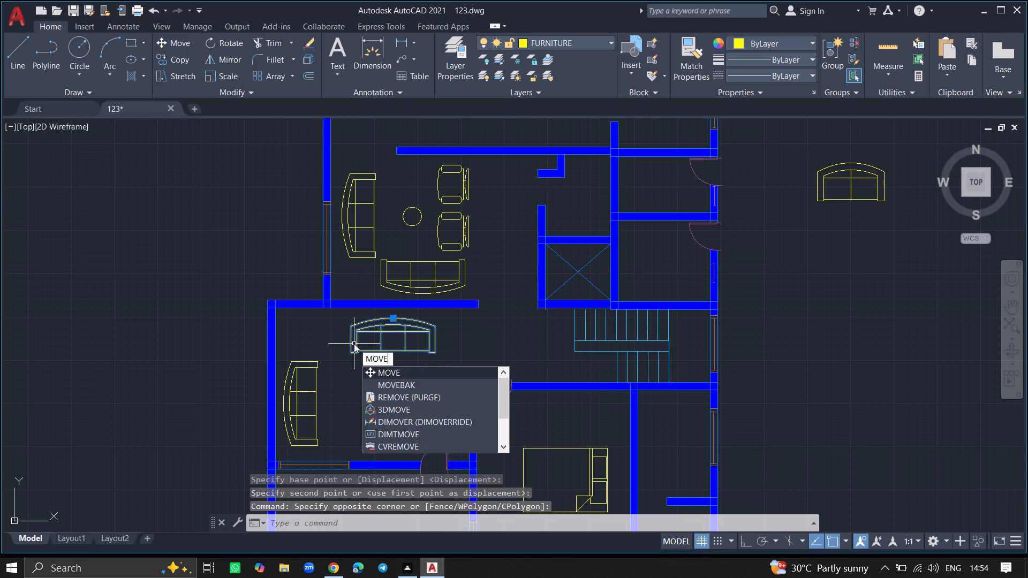
{"action": "key", "text": "Return"}
{"action": "left_click", "coordinate": [354, 344]}
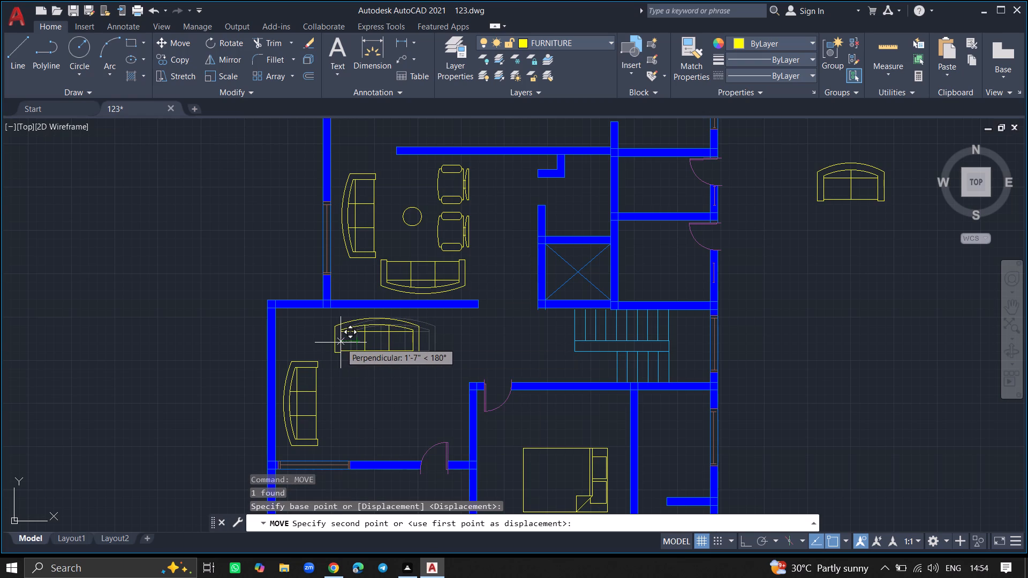
{"action": "left_click", "coordinate": [336, 343]}
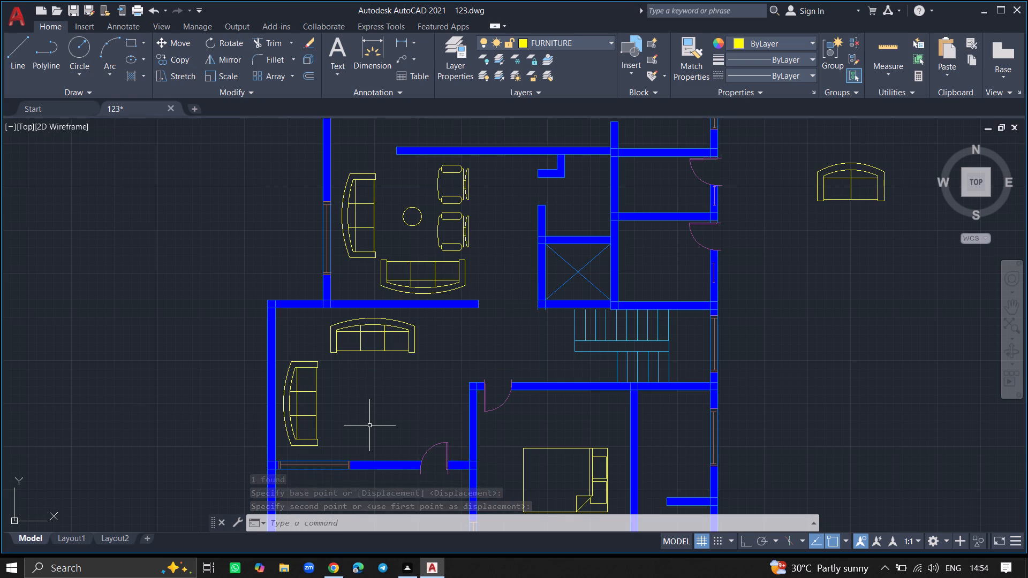
Draw a rectangle about 9'-11" by 9'-6" in the lower room, its north and west edges overlapping the fronts of the two sofas.
{"action": "type", "text": "REC"}
{"action": "key", "text": "Return"}
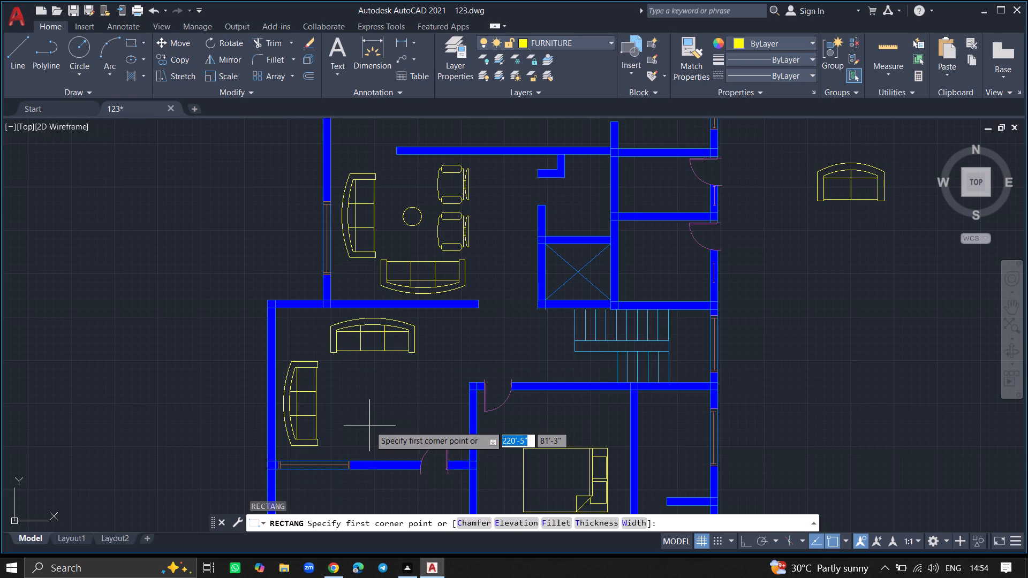
{"action": "left_click", "coordinate": [315, 348]}
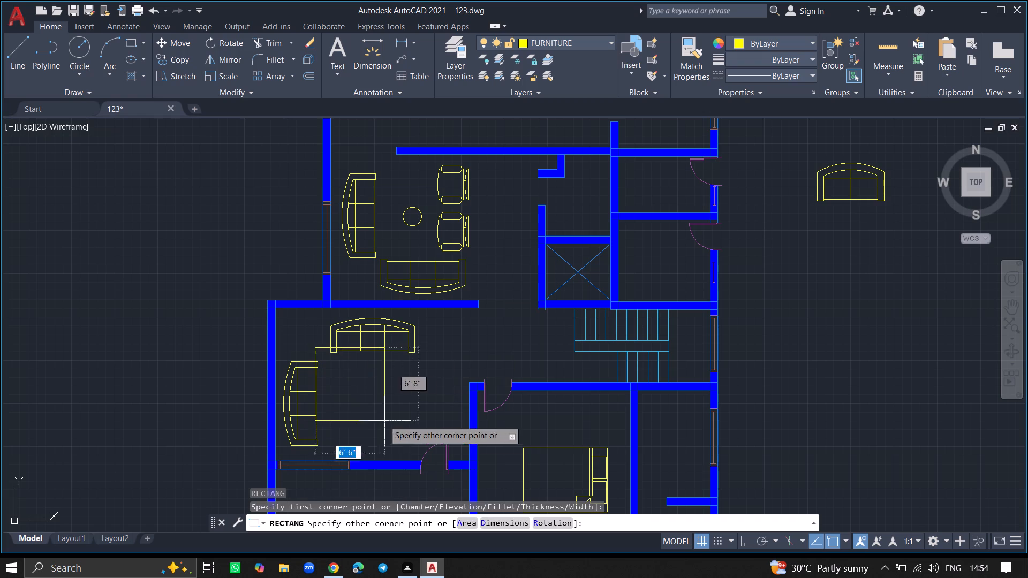
{"action": "left_click", "coordinate": [418, 447]}
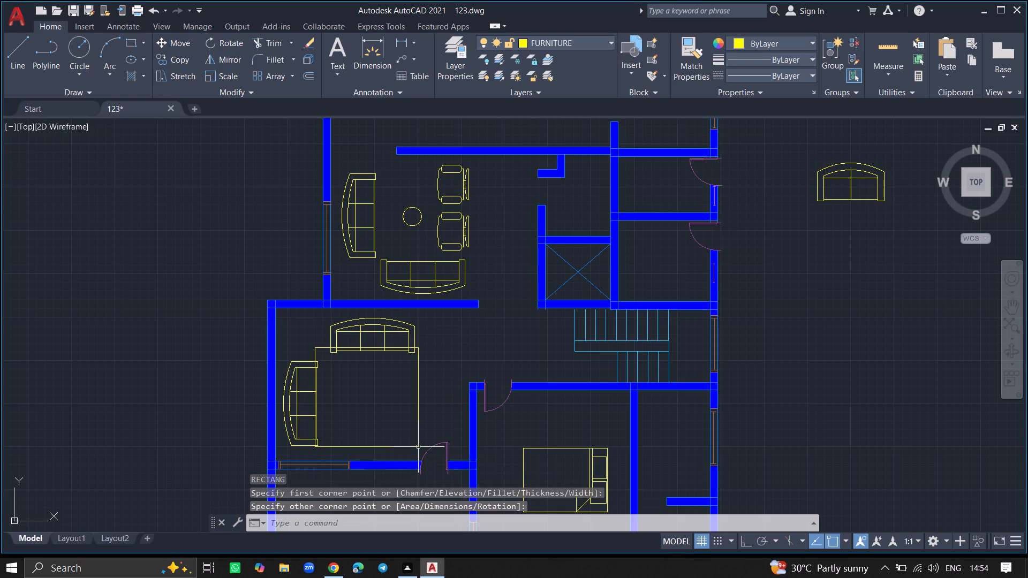
Explode the lower room's new rectangle into separate lines.
{"action": "left_click", "coordinate": [320, 347]}
{"action": "type", "text": "EXPLO"}
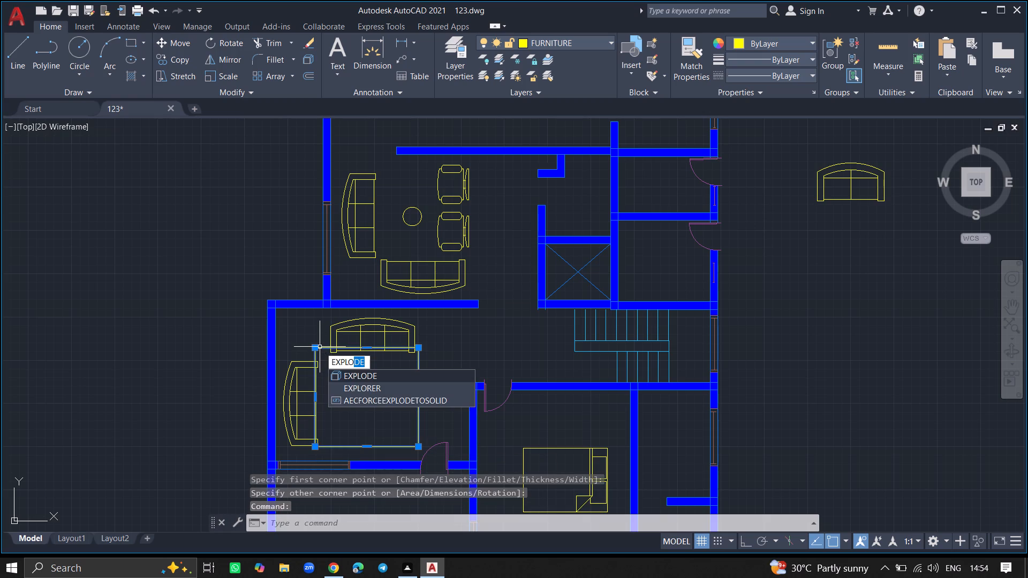
{"action": "left_click", "coordinate": [344, 375]}
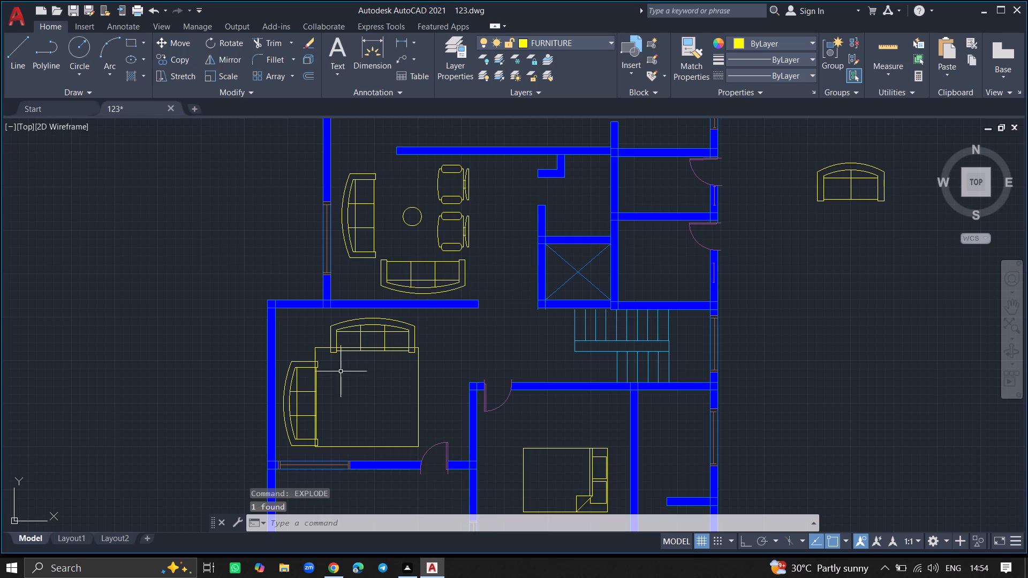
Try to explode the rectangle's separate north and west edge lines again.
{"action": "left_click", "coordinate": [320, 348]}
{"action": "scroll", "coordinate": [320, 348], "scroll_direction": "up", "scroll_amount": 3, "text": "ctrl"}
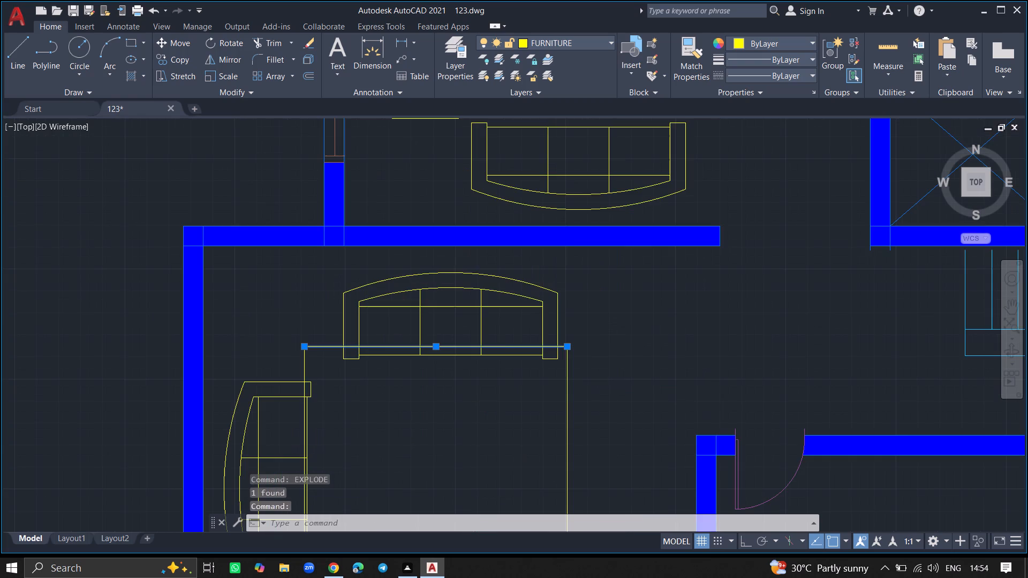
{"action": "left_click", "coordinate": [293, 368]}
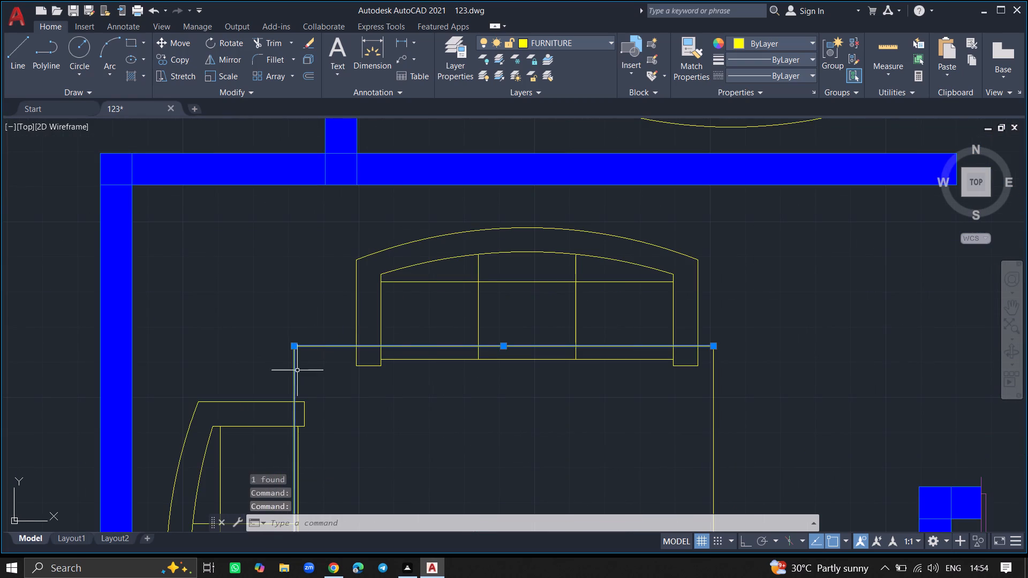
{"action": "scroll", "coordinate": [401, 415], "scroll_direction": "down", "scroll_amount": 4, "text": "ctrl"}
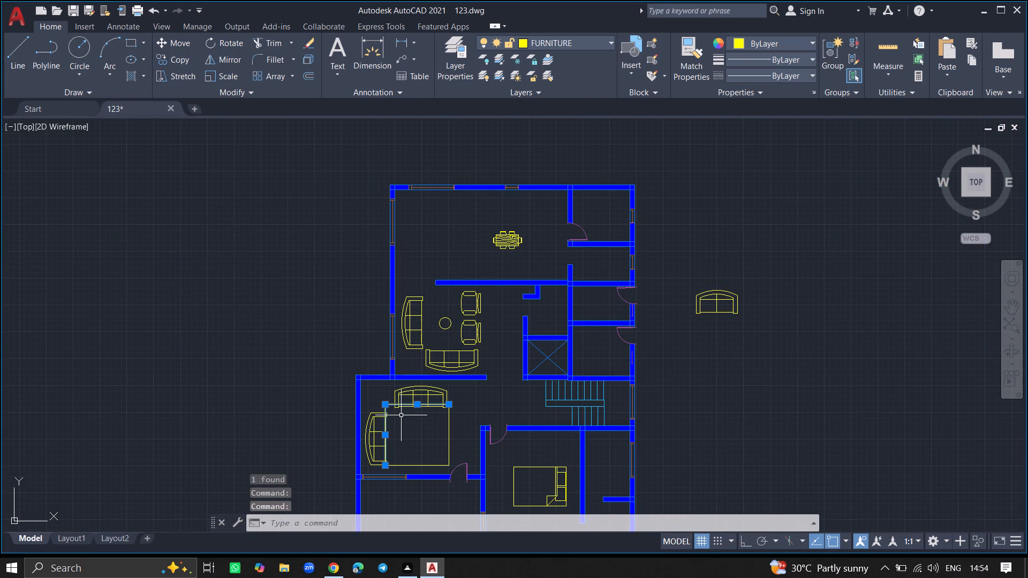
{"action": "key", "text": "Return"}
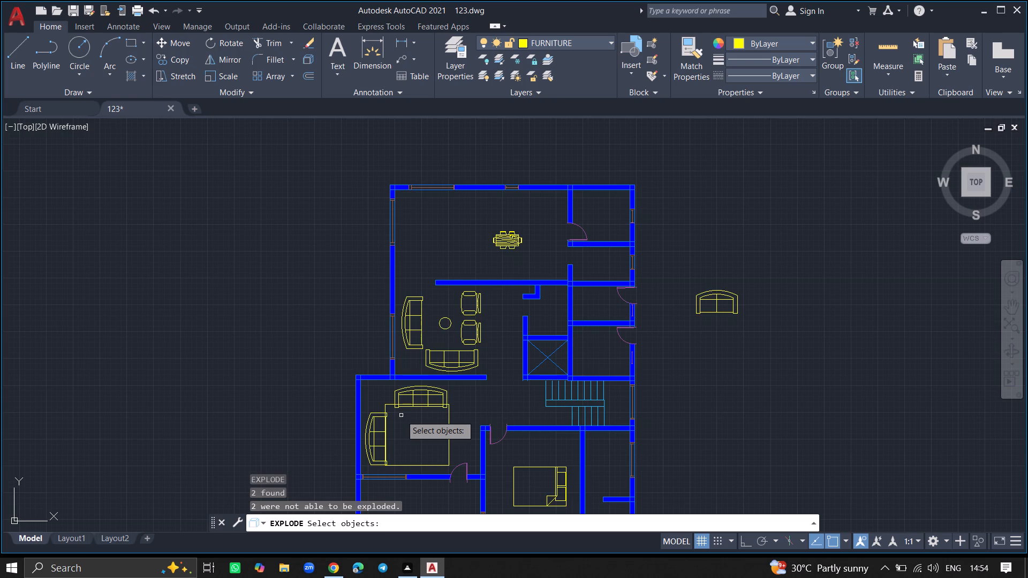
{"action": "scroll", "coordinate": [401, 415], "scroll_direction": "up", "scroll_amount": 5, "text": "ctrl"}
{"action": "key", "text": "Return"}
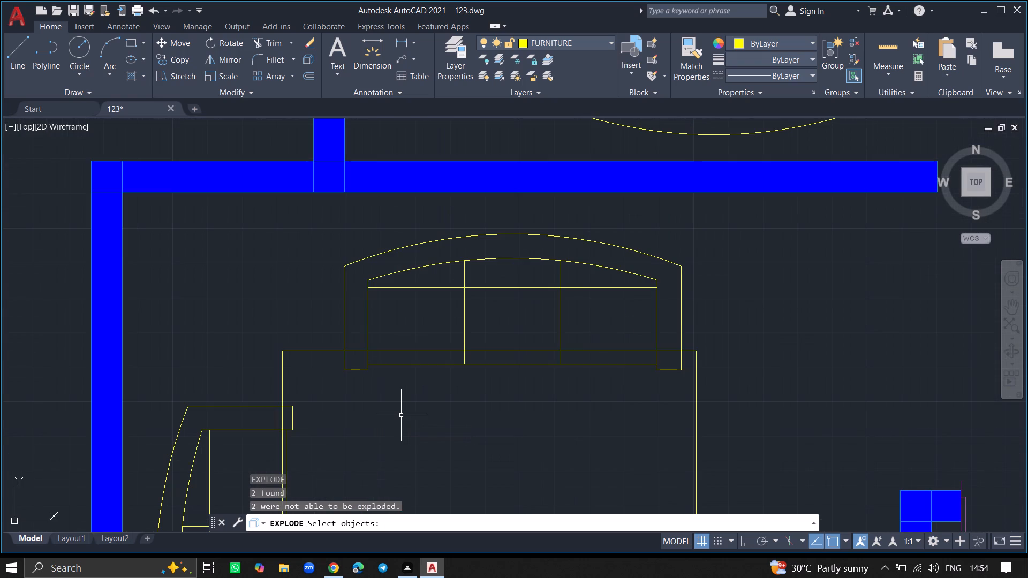
Trim away the parts of the rectangle's north edge that cross the north sofa's seats and both armrests.
{"action": "type", "text": "TR"}
{"action": "key", "text": "Return"}
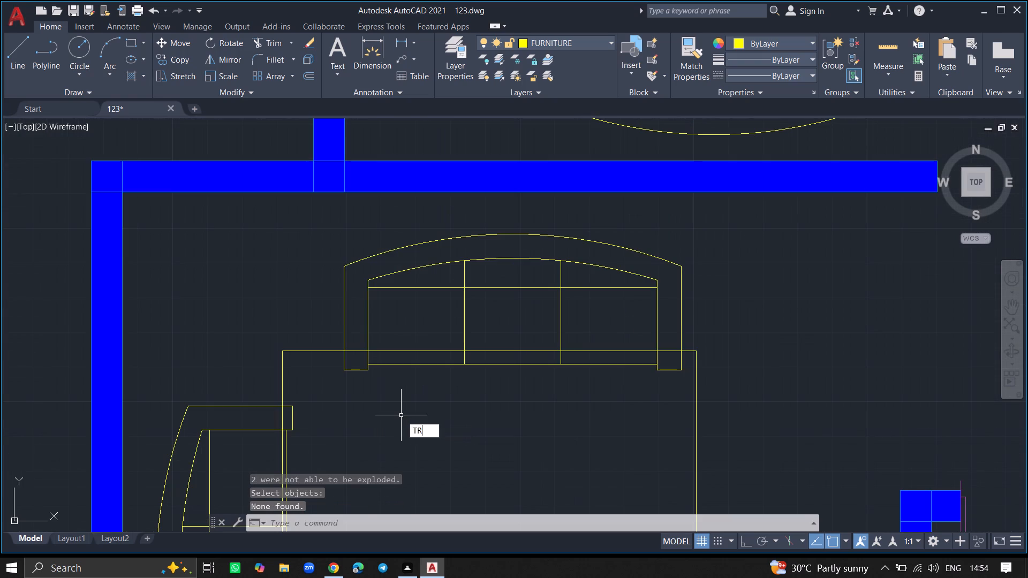
{"action": "left_click", "coordinate": [405, 352]}
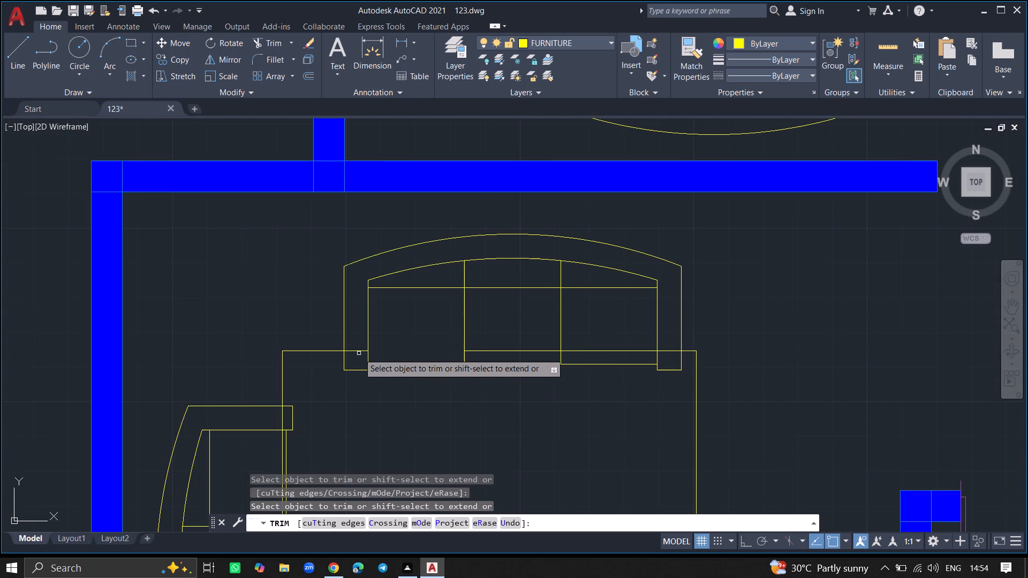
{"action": "left_click", "coordinate": [359, 349]}
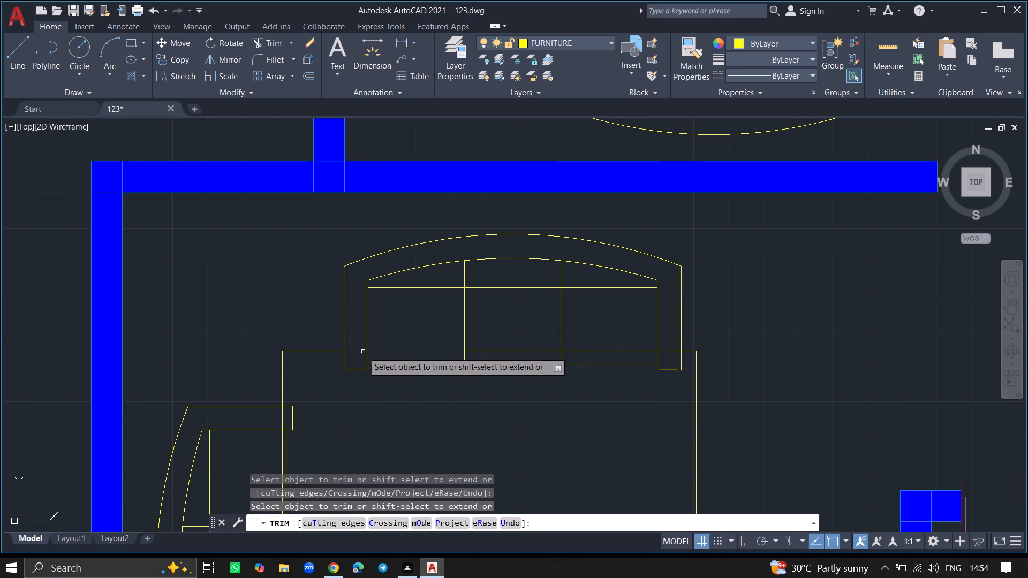
{"action": "left_click", "coordinate": [487, 353]}
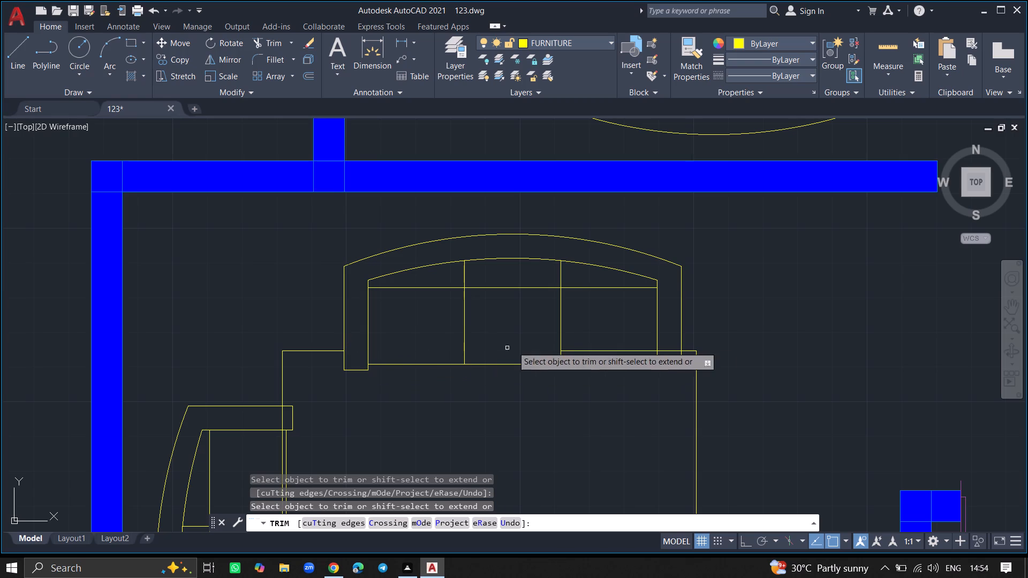
{"action": "left_click", "coordinate": [571, 353]}
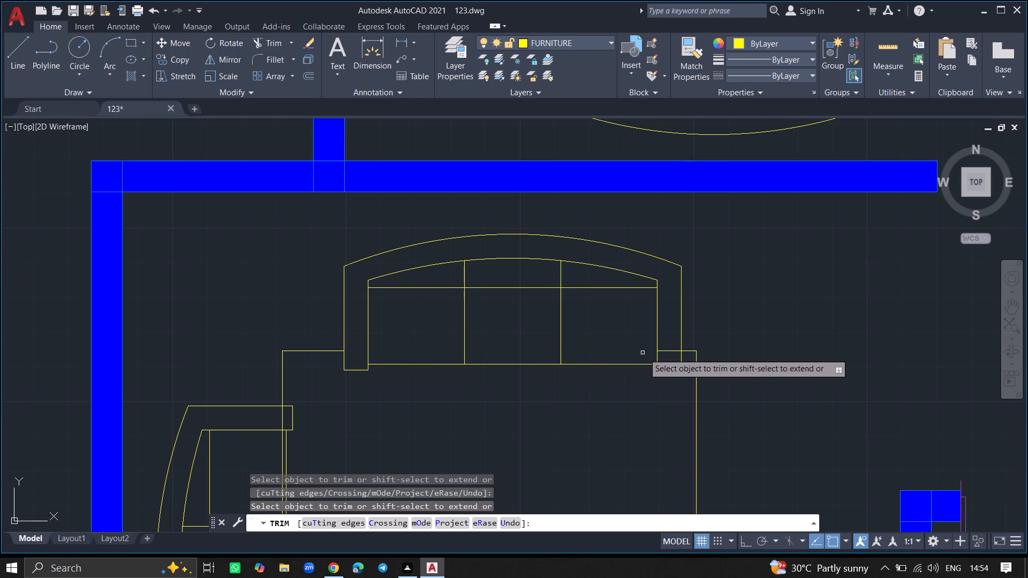
{"action": "left_click", "coordinate": [672, 353]}
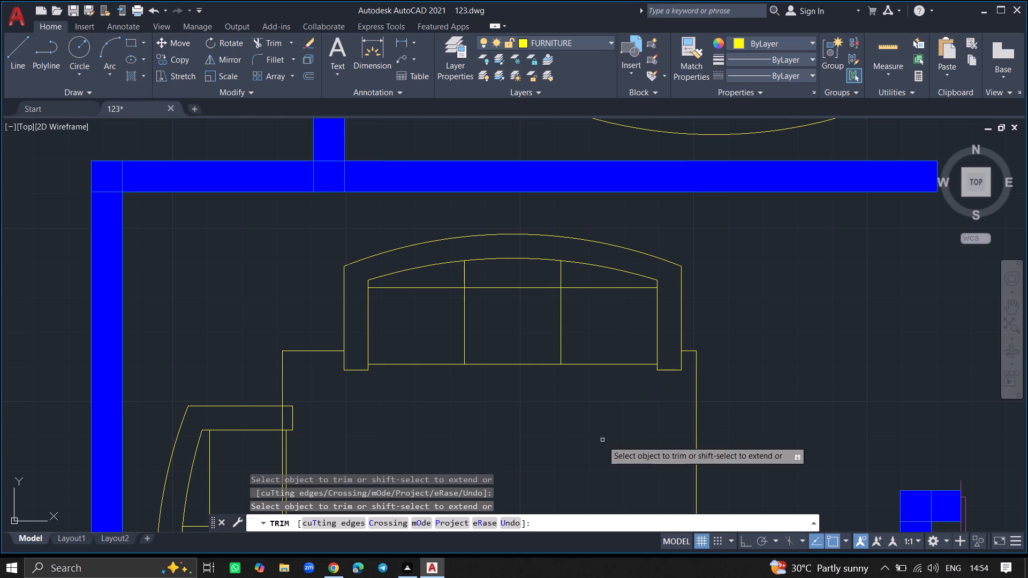
{"action": "key", "text": "Return"}
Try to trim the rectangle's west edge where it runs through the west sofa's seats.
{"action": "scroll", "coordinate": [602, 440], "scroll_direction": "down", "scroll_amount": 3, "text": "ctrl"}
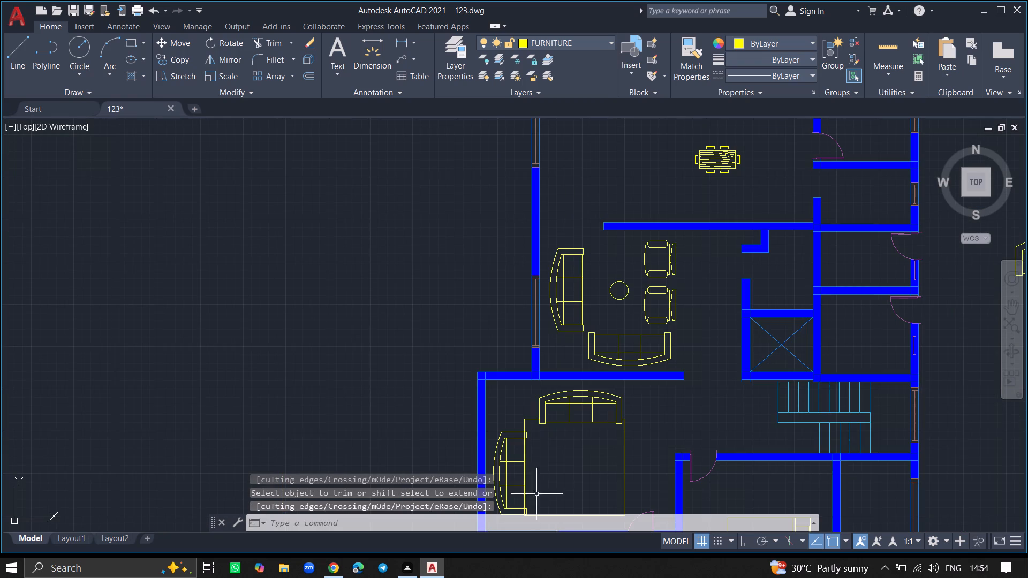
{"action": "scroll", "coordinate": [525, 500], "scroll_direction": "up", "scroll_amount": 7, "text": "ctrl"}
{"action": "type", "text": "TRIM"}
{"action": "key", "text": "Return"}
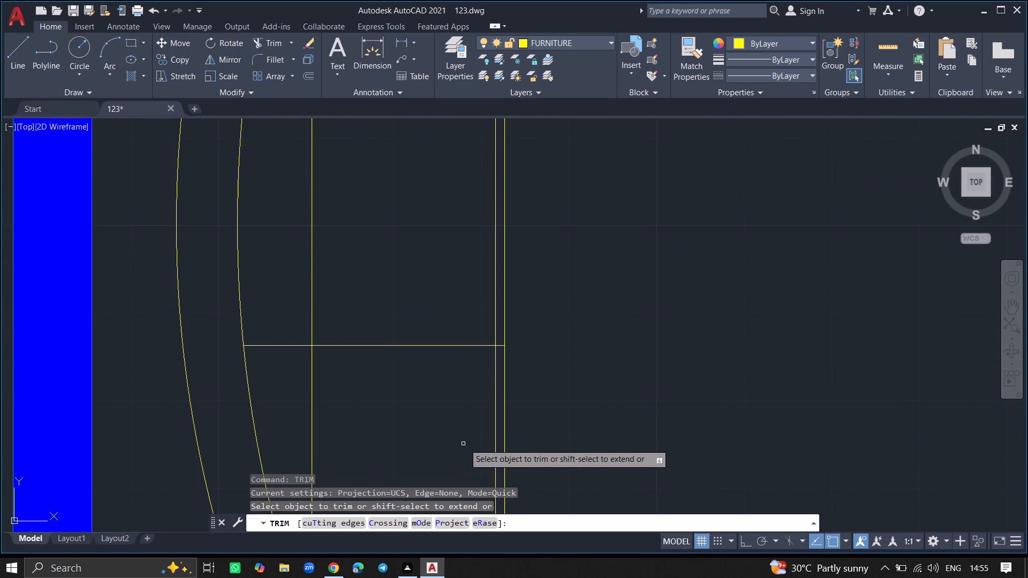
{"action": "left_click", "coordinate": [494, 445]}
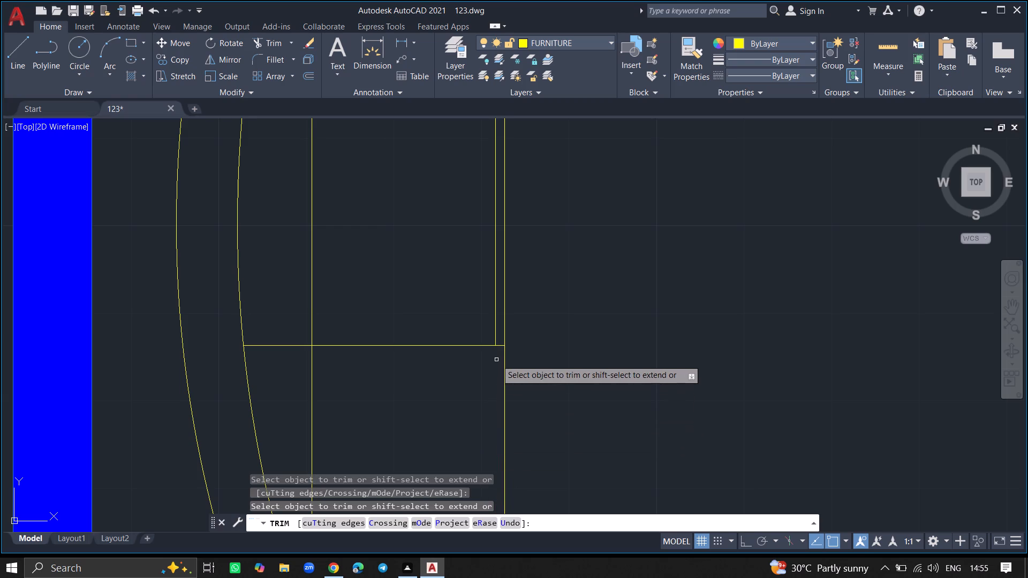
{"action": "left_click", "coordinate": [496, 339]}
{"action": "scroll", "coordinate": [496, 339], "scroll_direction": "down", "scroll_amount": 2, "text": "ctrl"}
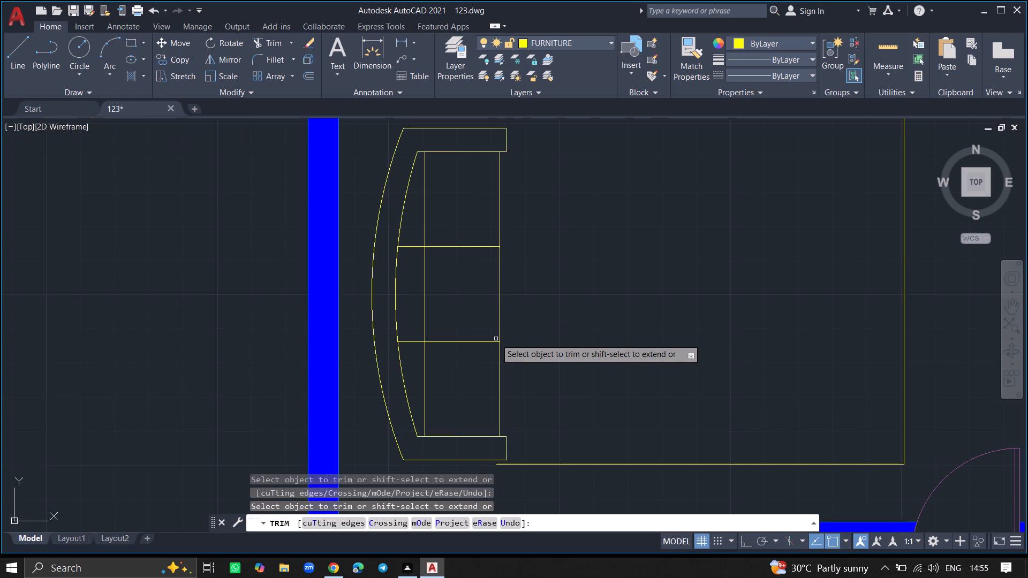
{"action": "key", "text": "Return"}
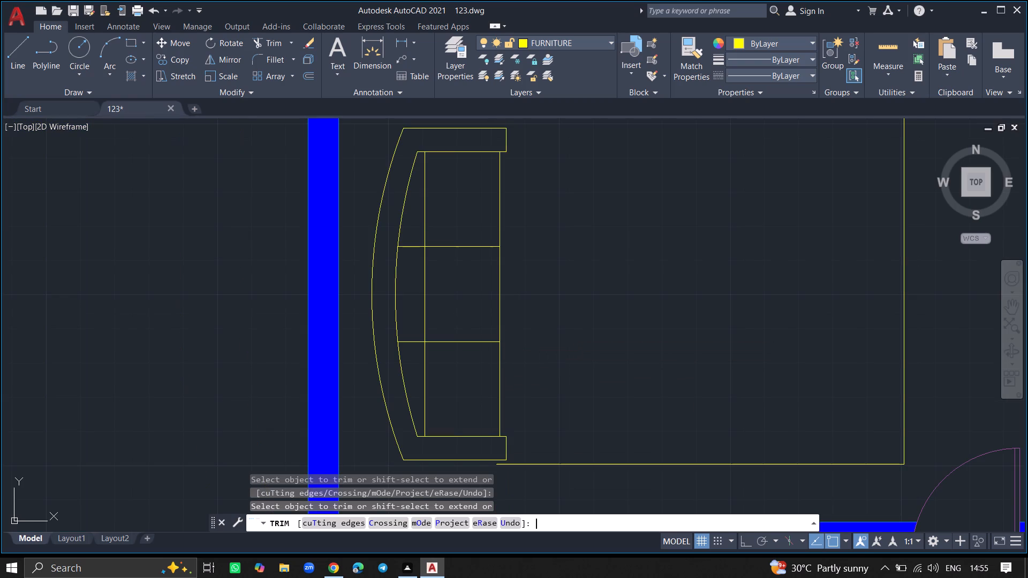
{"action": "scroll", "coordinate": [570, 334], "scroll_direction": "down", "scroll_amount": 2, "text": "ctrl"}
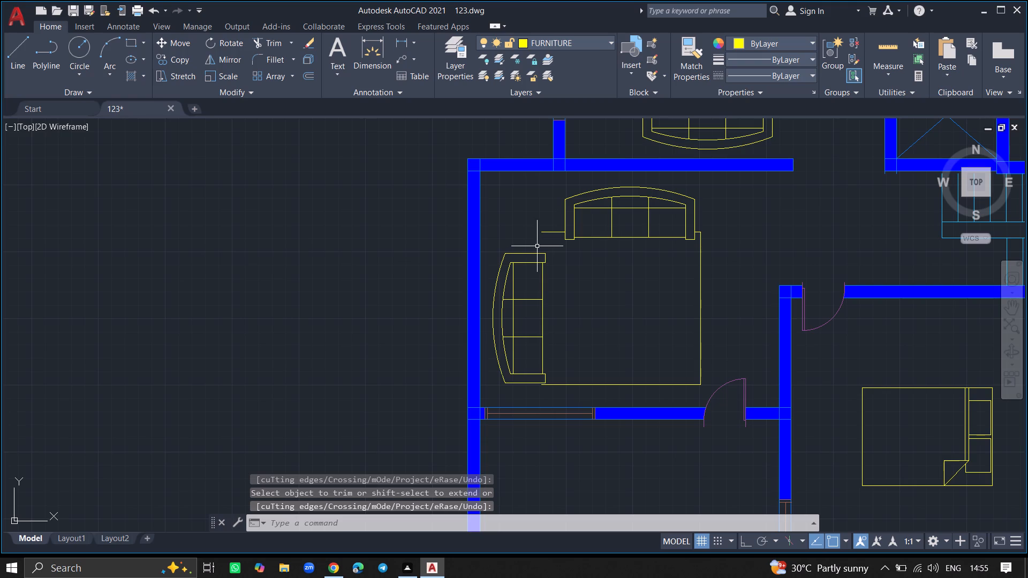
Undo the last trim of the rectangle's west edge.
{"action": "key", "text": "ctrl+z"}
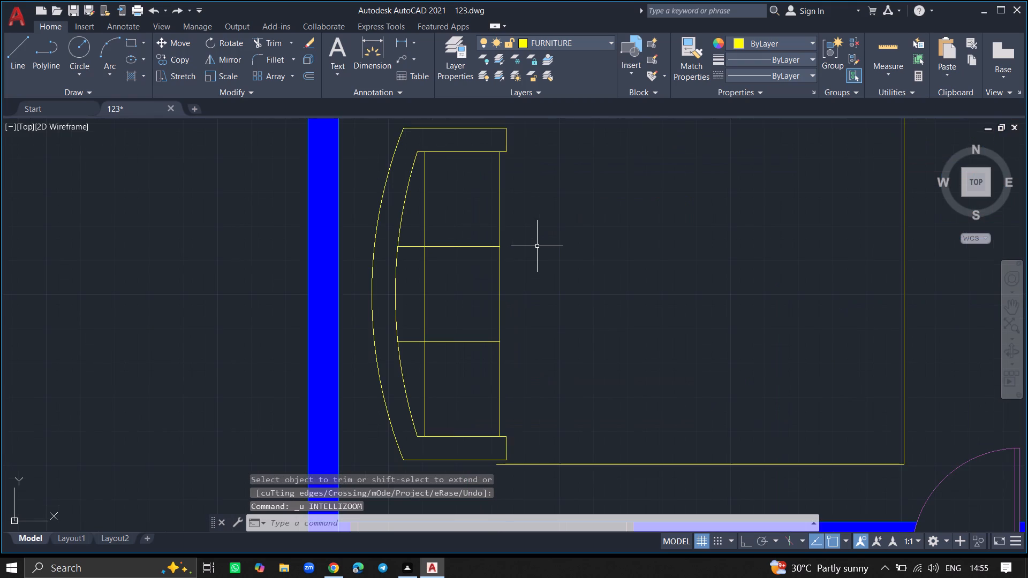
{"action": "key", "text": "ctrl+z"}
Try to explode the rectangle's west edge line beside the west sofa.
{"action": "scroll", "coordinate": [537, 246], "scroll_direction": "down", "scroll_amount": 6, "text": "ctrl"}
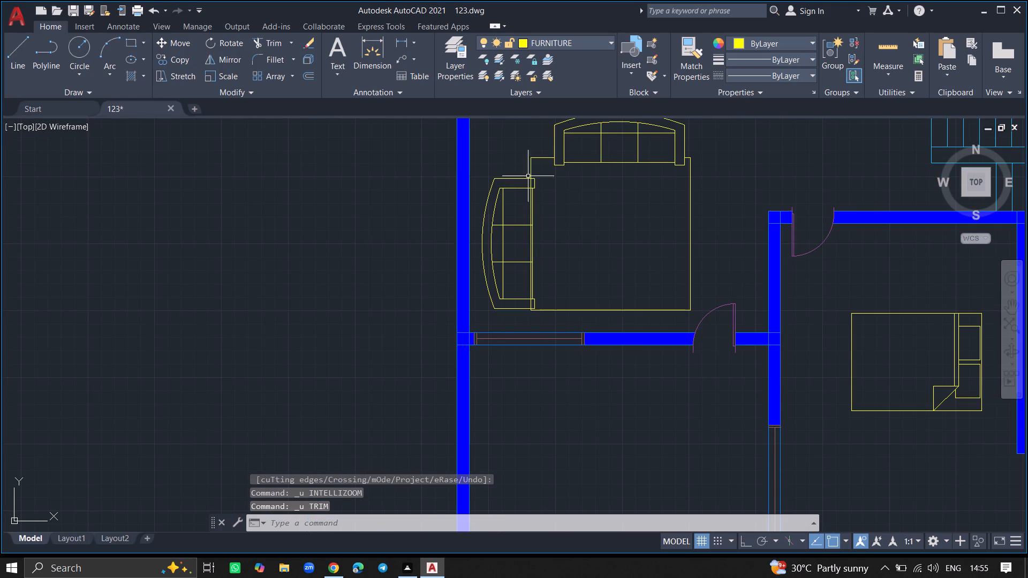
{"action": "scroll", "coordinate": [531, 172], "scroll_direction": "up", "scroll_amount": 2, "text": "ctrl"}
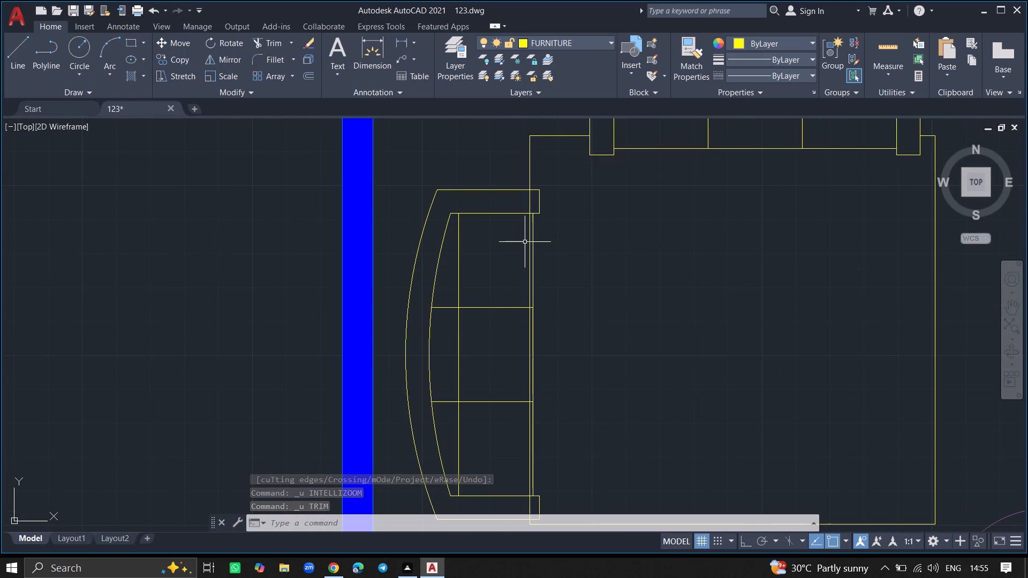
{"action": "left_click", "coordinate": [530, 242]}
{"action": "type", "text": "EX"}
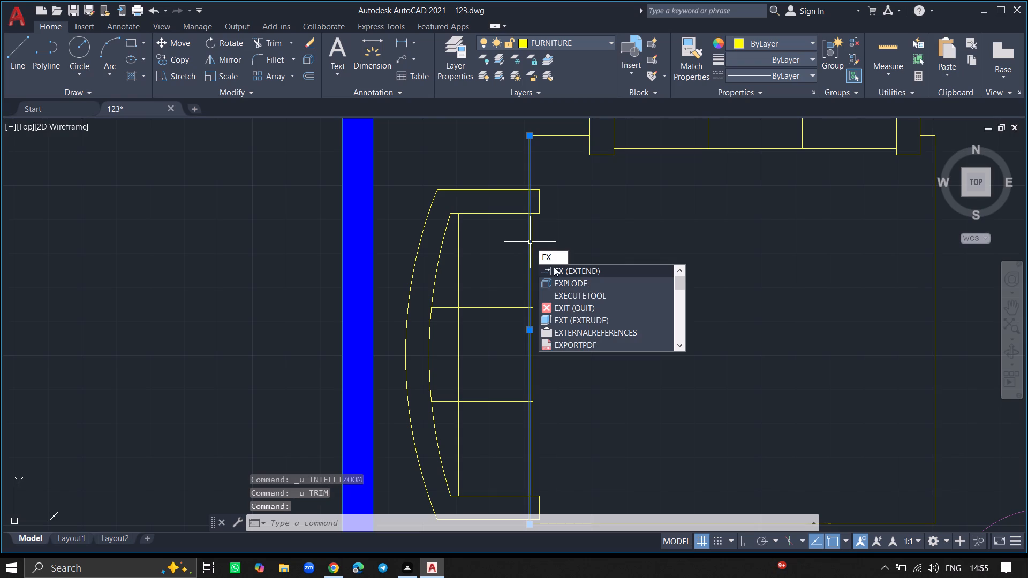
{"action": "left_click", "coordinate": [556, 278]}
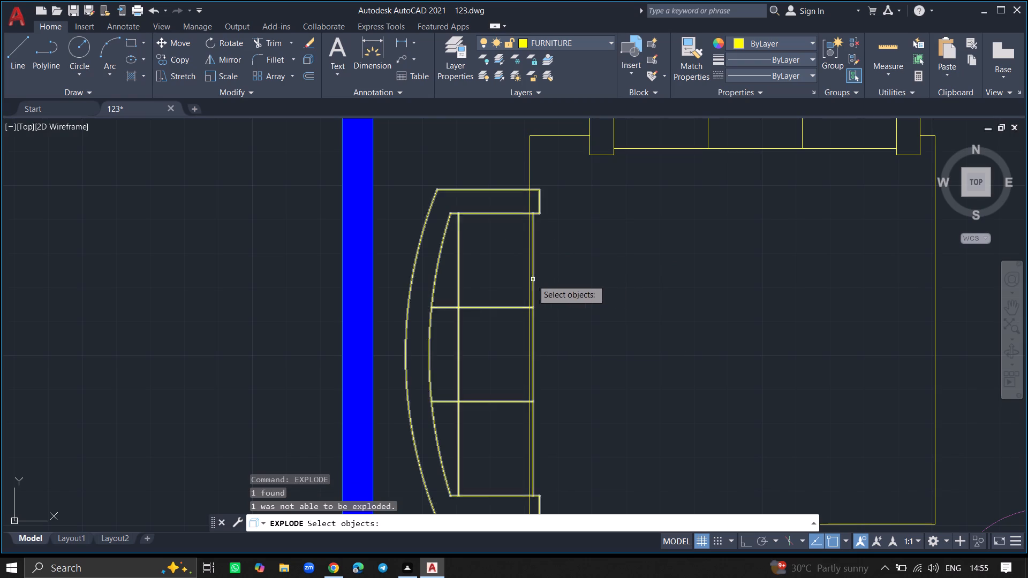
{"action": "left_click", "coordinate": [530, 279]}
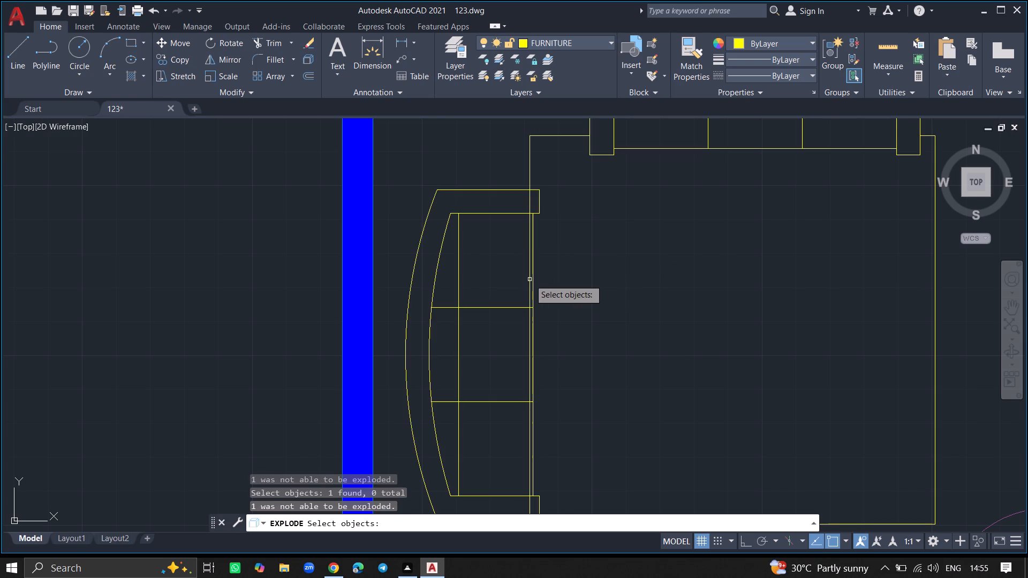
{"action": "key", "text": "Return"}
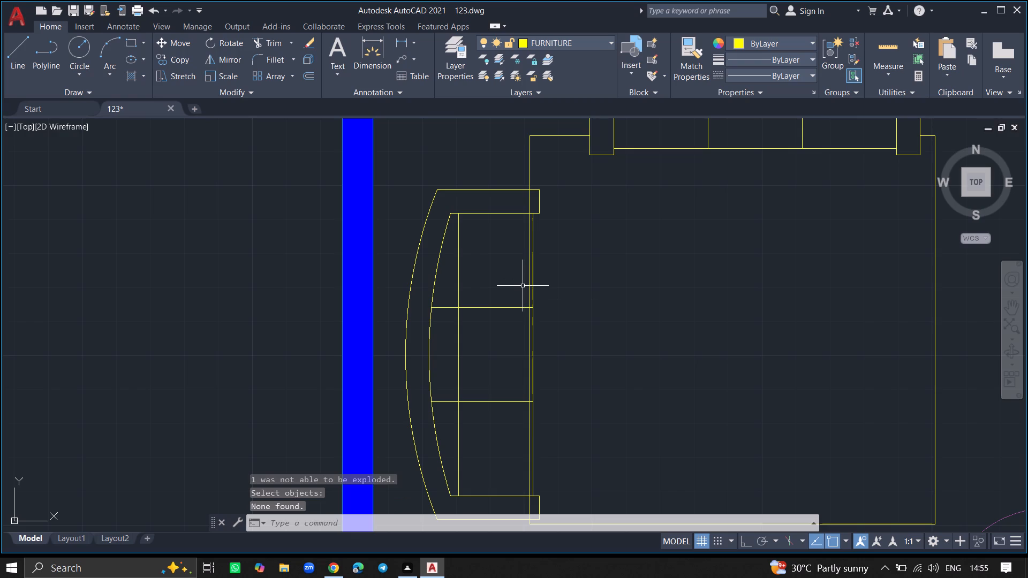
Trim away the rectangle's west edge across the west sofa's three seats, between the two armrests.
{"action": "type", "text": "TR"}
{"action": "key", "text": "Return"}
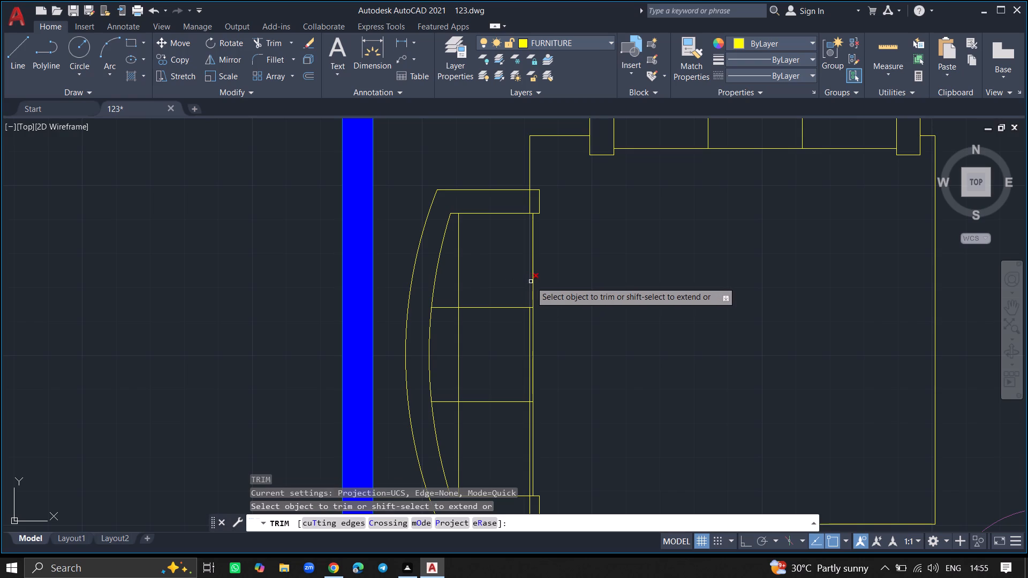
{"action": "left_click", "coordinate": [530, 282]}
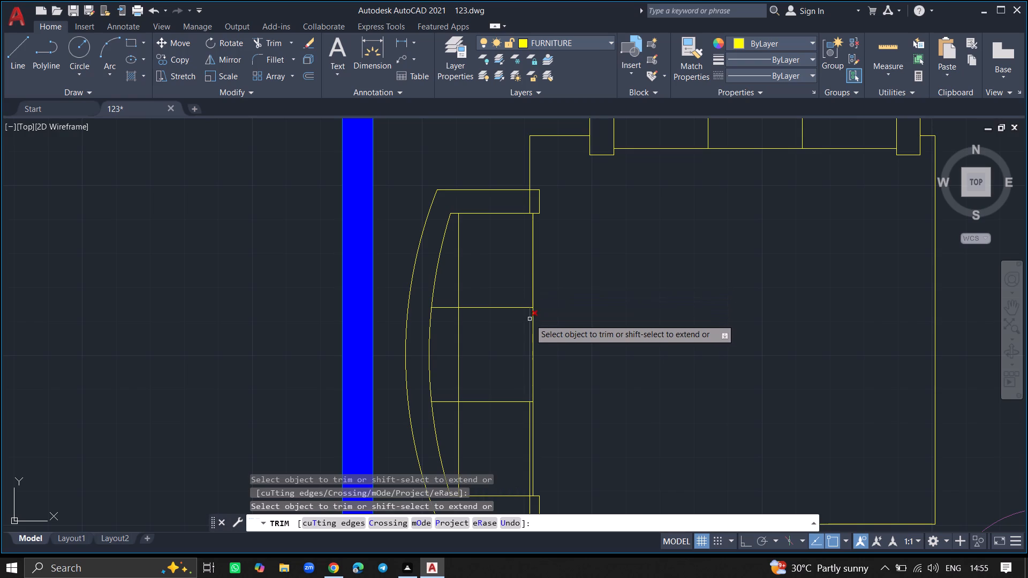
{"action": "left_click", "coordinate": [528, 320]}
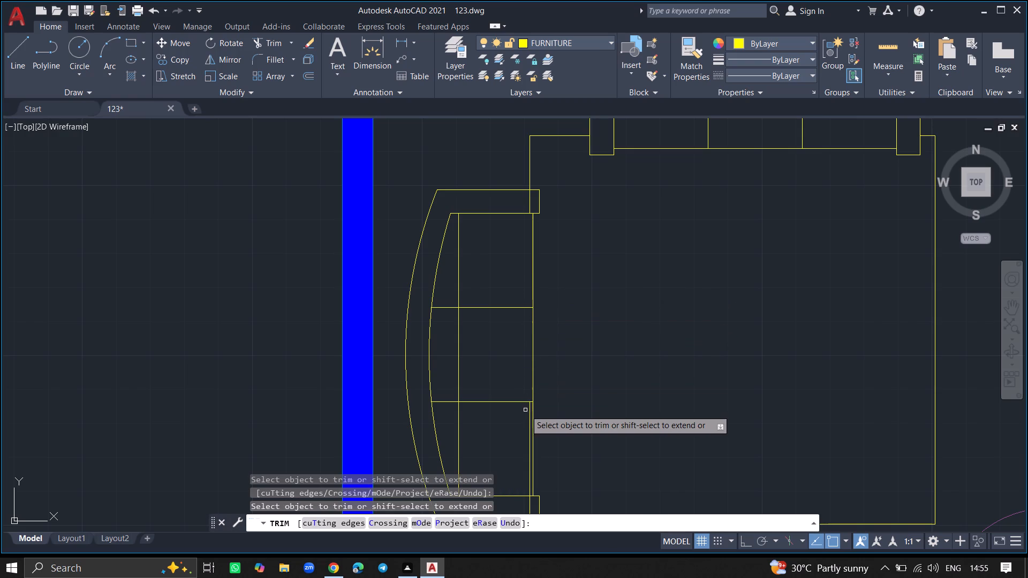
{"action": "left_click_drag", "start_coordinate": [528, 410], "coordinate": [517, 436]}
{"action": "key", "text": "Return"}
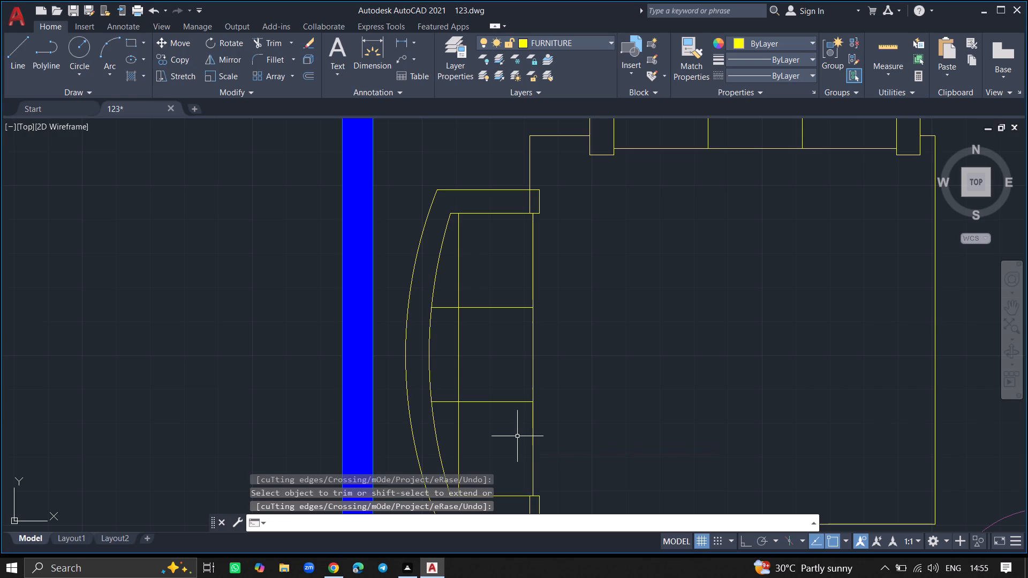
Trim away the remaining pieces of the rectangle's west edge inside the west sofa's south and north armrests.
{"action": "scroll", "coordinate": [517, 436], "scroll_direction": "down", "scroll_amount": 2, "text": "ctrl"}
{"action": "scroll", "coordinate": [516, 466], "scroll_direction": "up", "scroll_amount": 5, "text": "ctrl"}
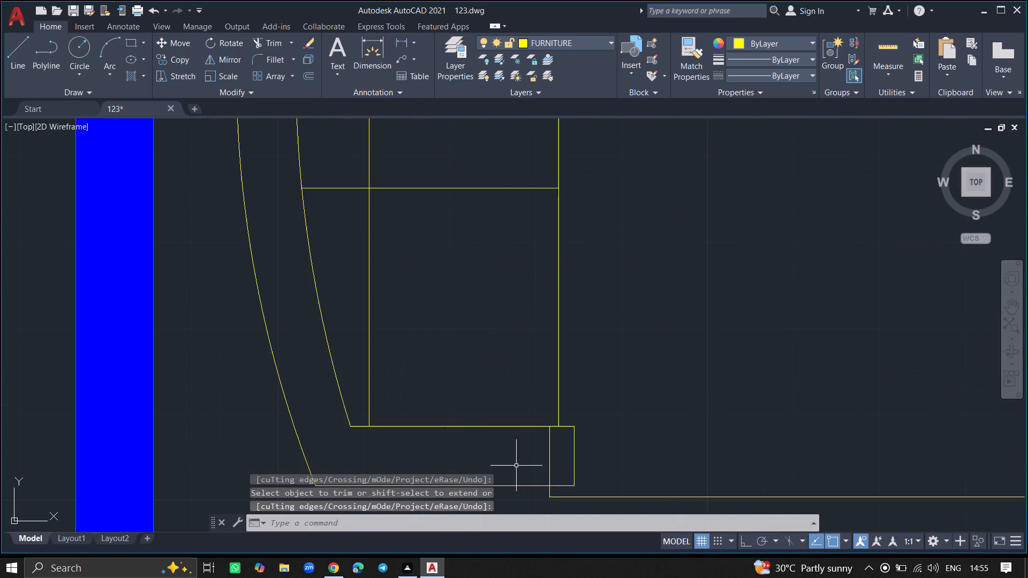
{"action": "type", "text": "TR"}
{"action": "key", "text": "Return"}
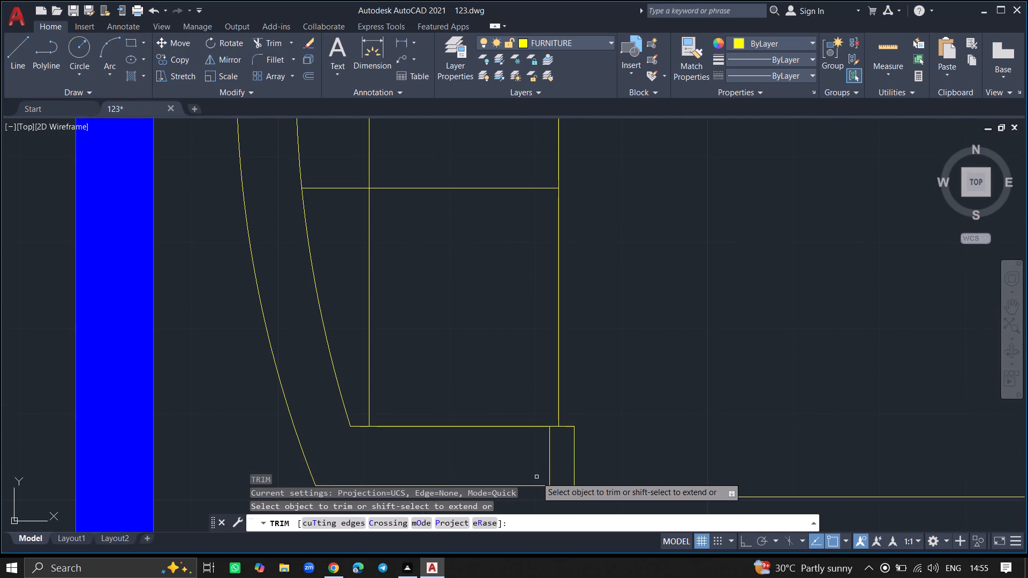
{"action": "left_click", "coordinate": [549, 473]}
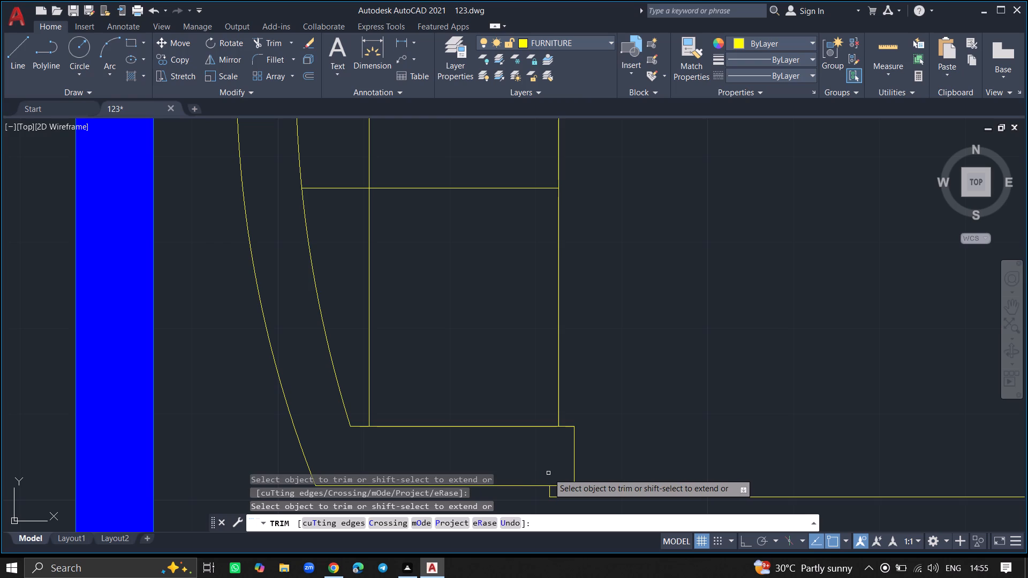
{"action": "key", "text": "Return"}
{"action": "scroll", "coordinate": [540, 476], "scroll_direction": "down", "scroll_amount": 4, "text": "ctrl"}
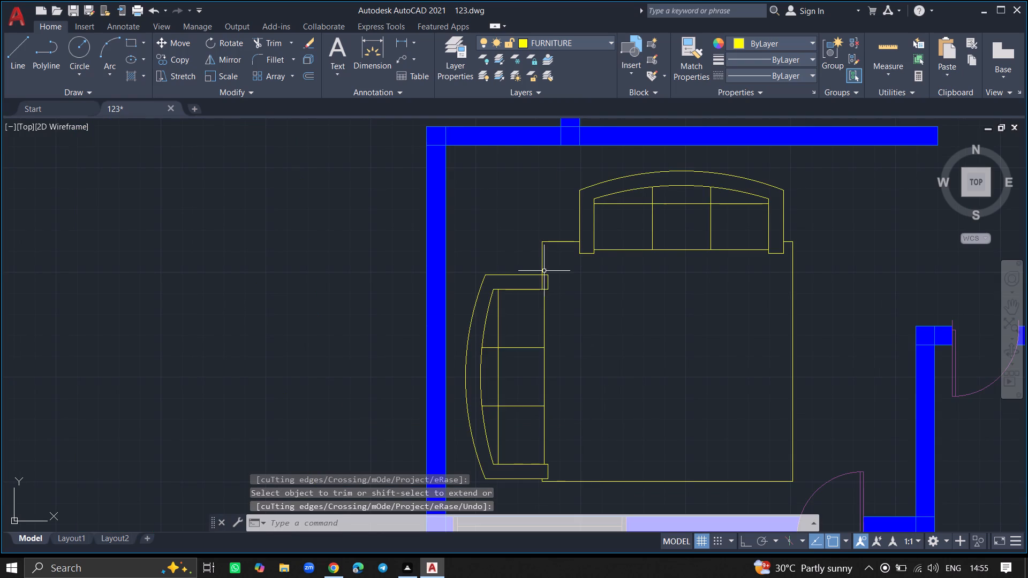
{"action": "scroll", "coordinate": [544, 271], "scroll_direction": "up", "scroll_amount": 2, "text": "ctrl"}
{"action": "type", "text": "TR"}
{"action": "key", "text": "Return"}
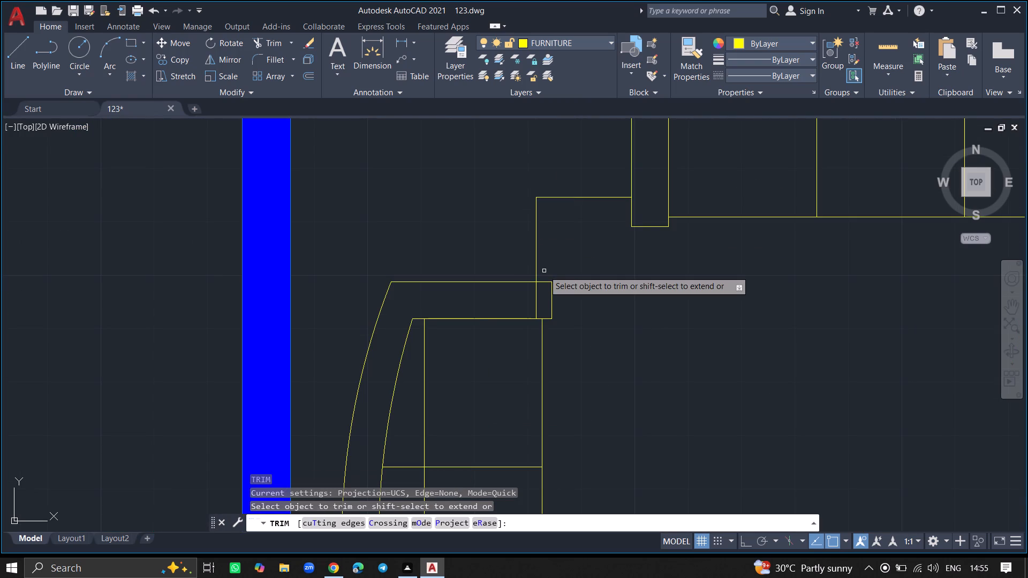
{"action": "left_click", "coordinate": [536, 288]}
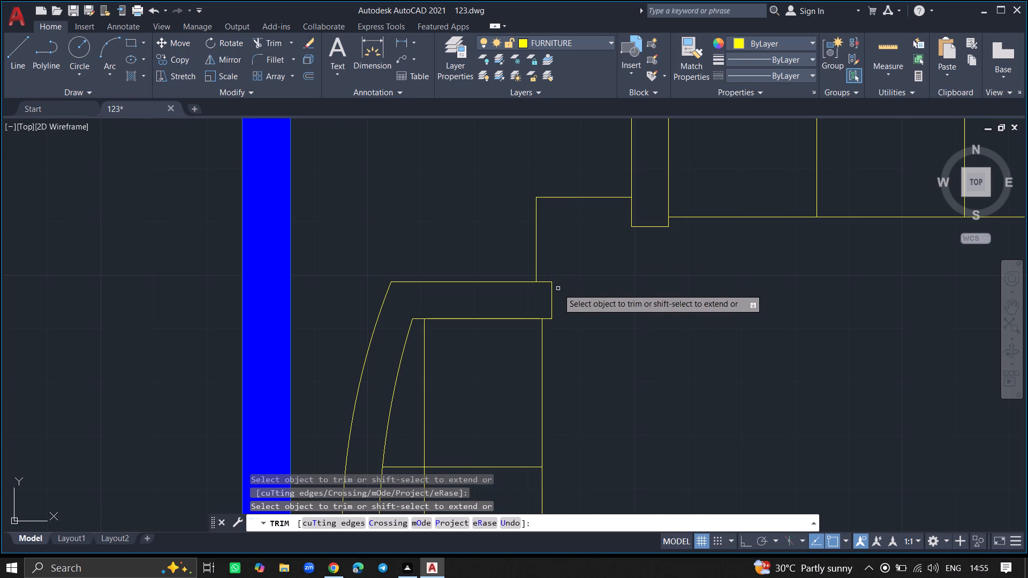
{"action": "key", "text": "Return"}
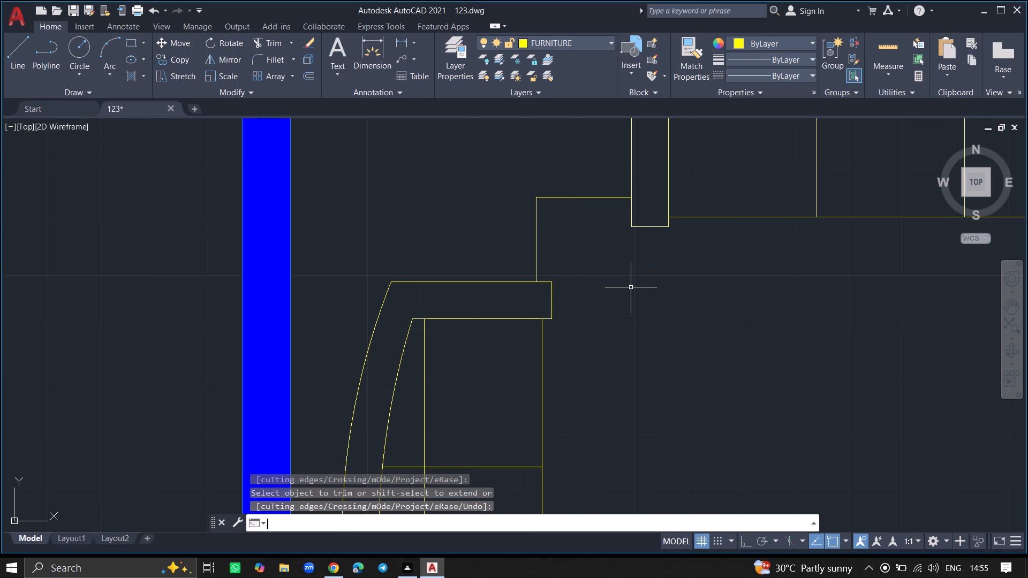
Hatch the trimmed rectangle between the two sofas with the AR-CONC pattern in grey 147,149,152.
{"action": "key", "text": "h"}
{"action": "key", "text": "Return"}
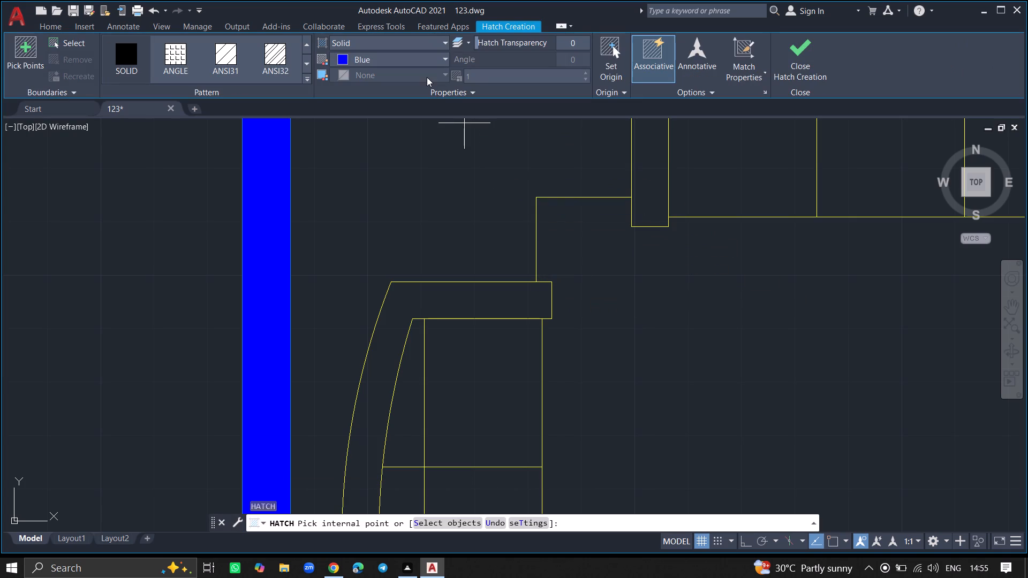
{"action": "left_click", "coordinate": [428, 59]}
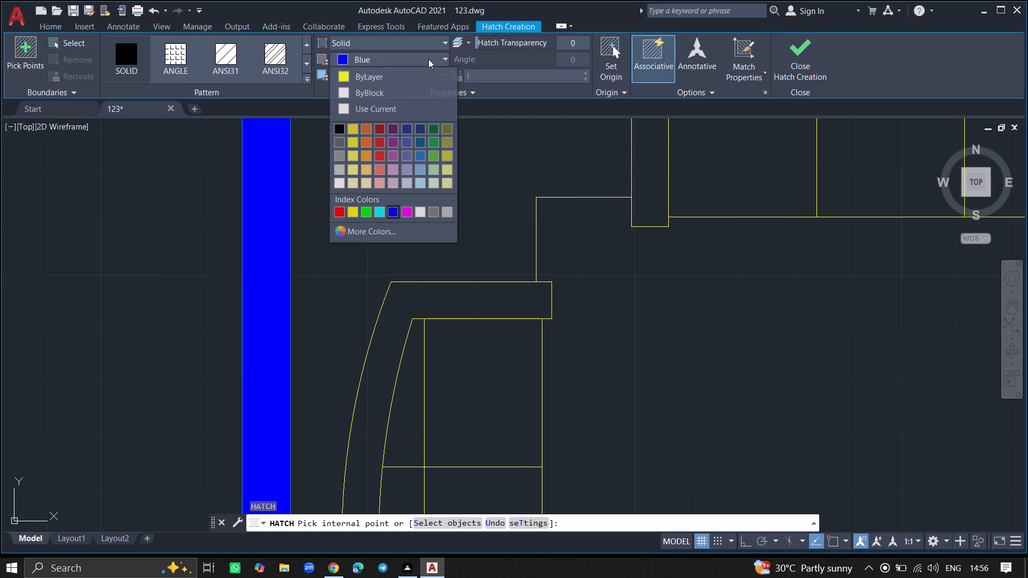
{"action": "left_click", "coordinate": [337, 148]}
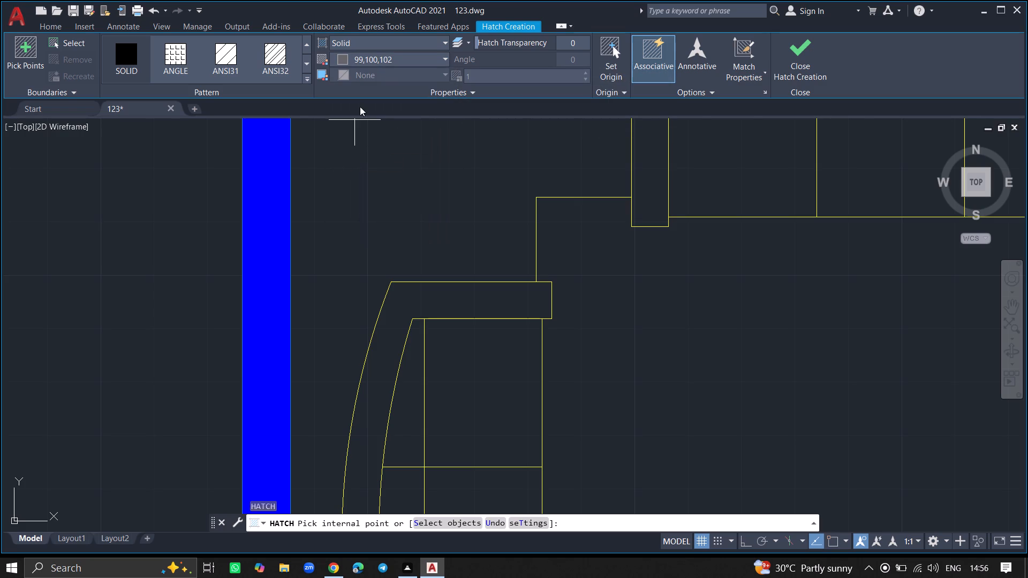
{"action": "left_click", "coordinate": [378, 56]}
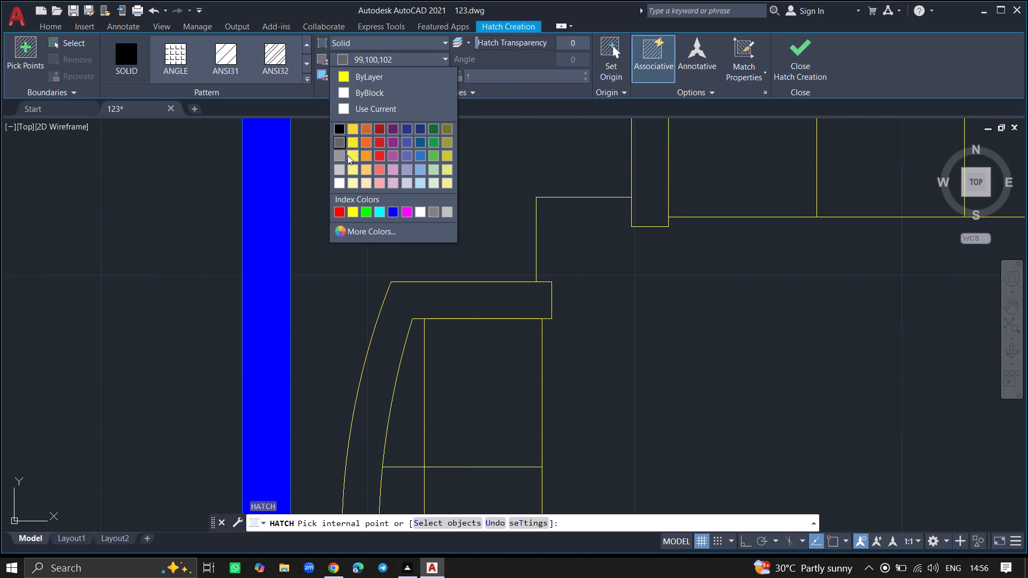
{"action": "left_click", "coordinate": [339, 155]}
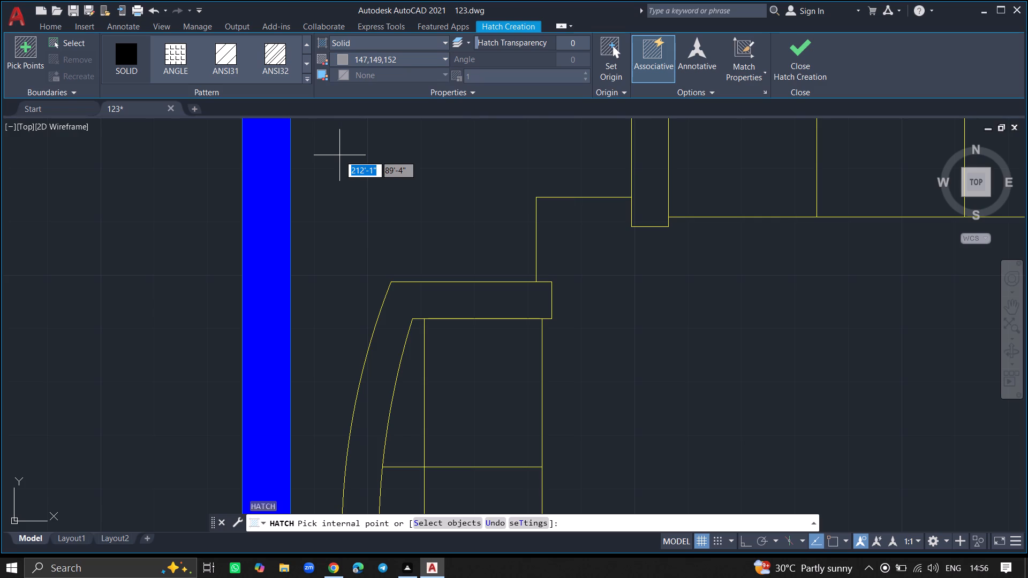
{"action": "left_click", "coordinate": [126, 51]}
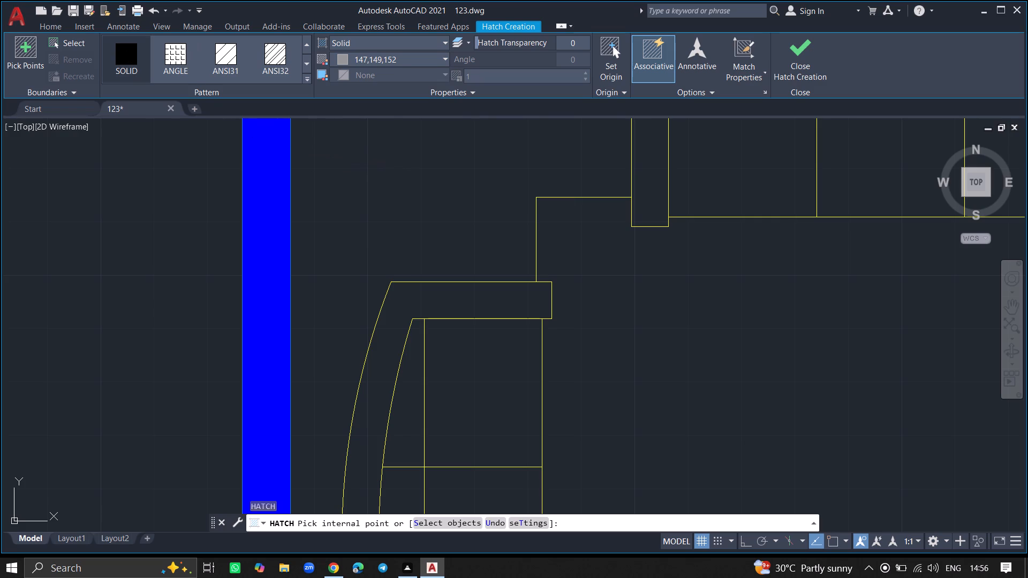
{"action": "left_click", "coordinate": [655, 321]}
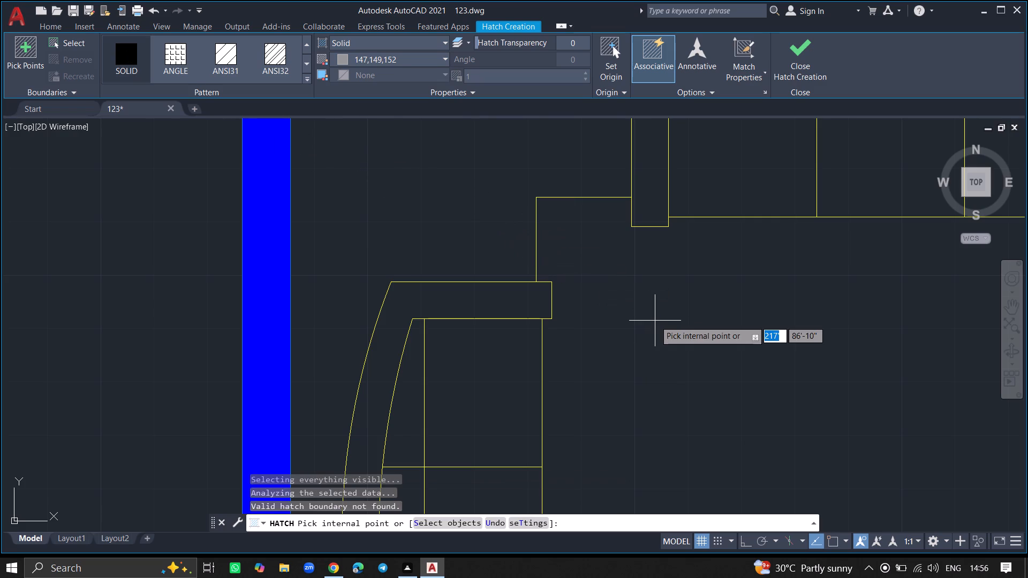
{"action": "scroll", "coordinate": [655, 321], "scroll_direction": "down", "scroll_amount": 2, "text": "ctrl"}
{"action": "left_click", "coordinate": [655, 321]}
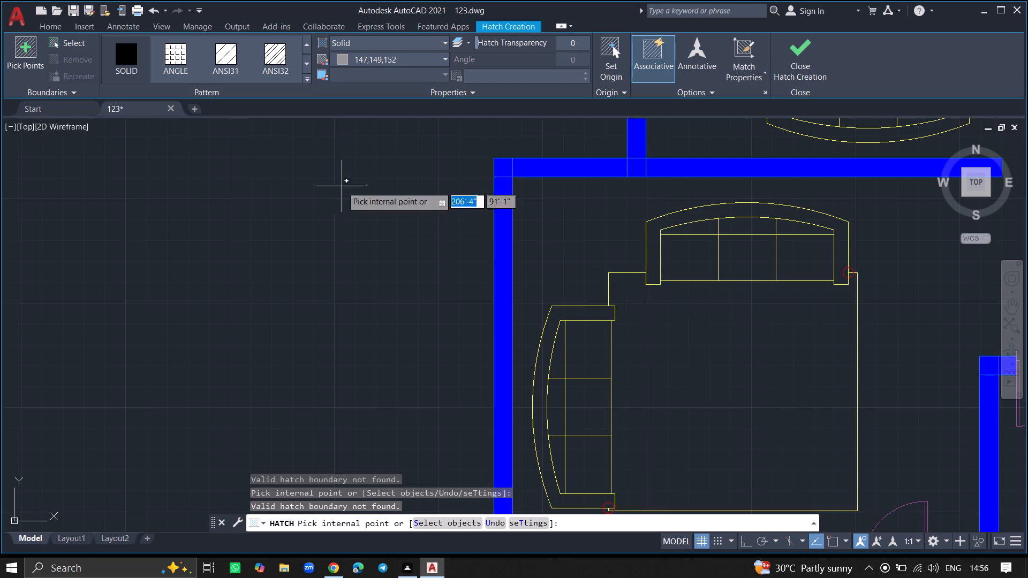
{"action": "left_click", "coordinate": [306, 80]}
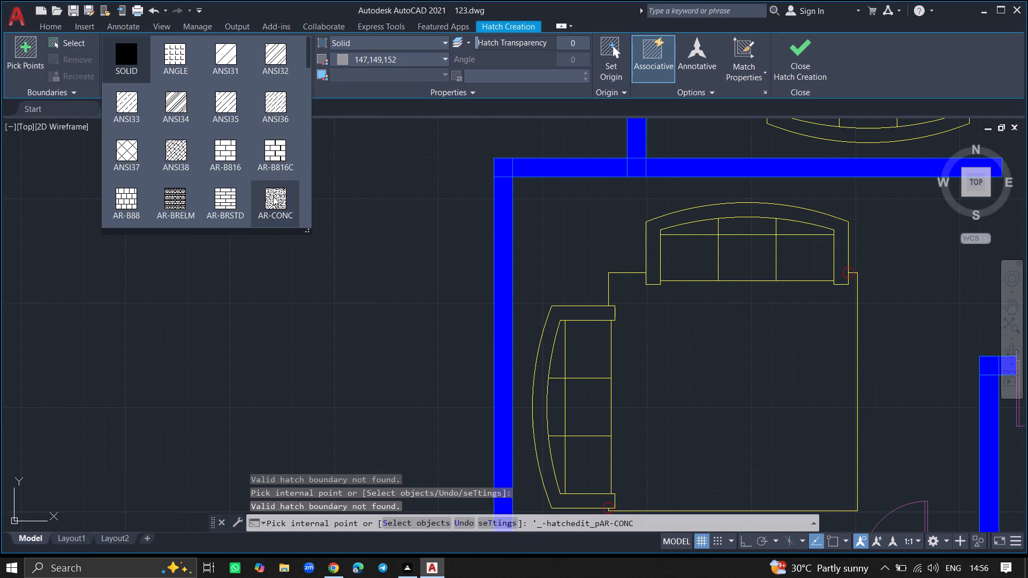
{"action": "left_click", "coordinate": [273, 196]}
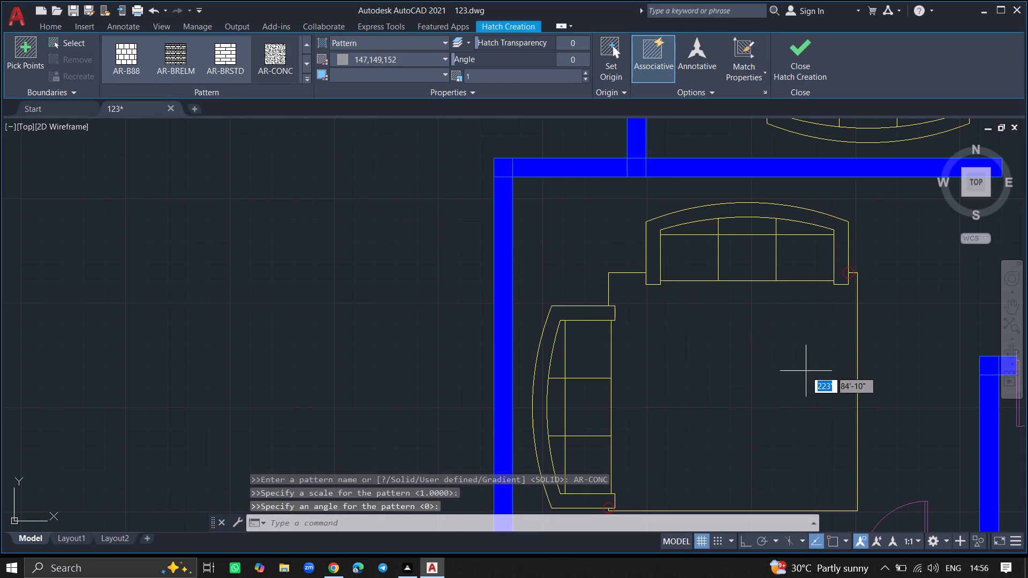
{"action": "left_click", "coordinate": [806, 371]}
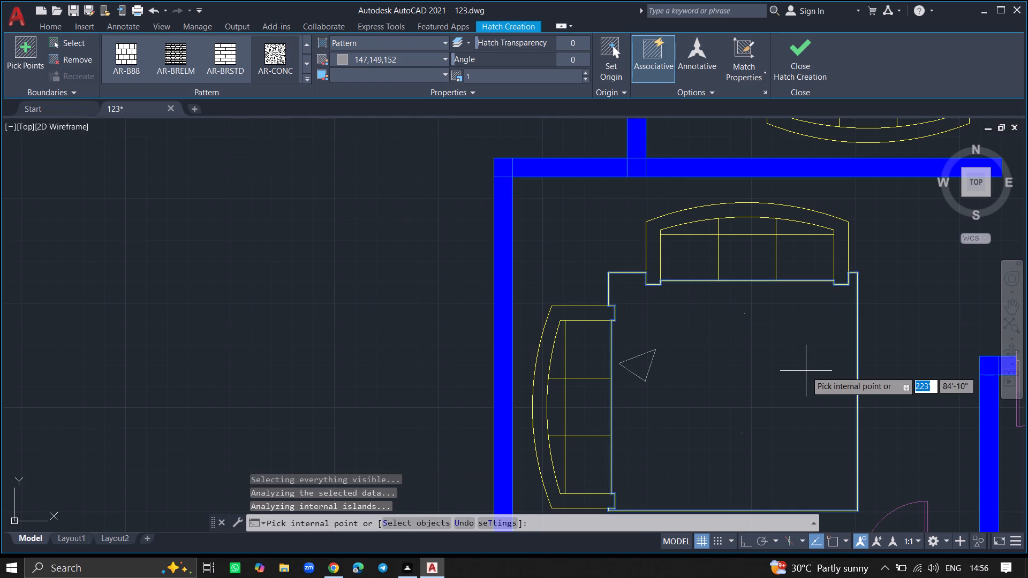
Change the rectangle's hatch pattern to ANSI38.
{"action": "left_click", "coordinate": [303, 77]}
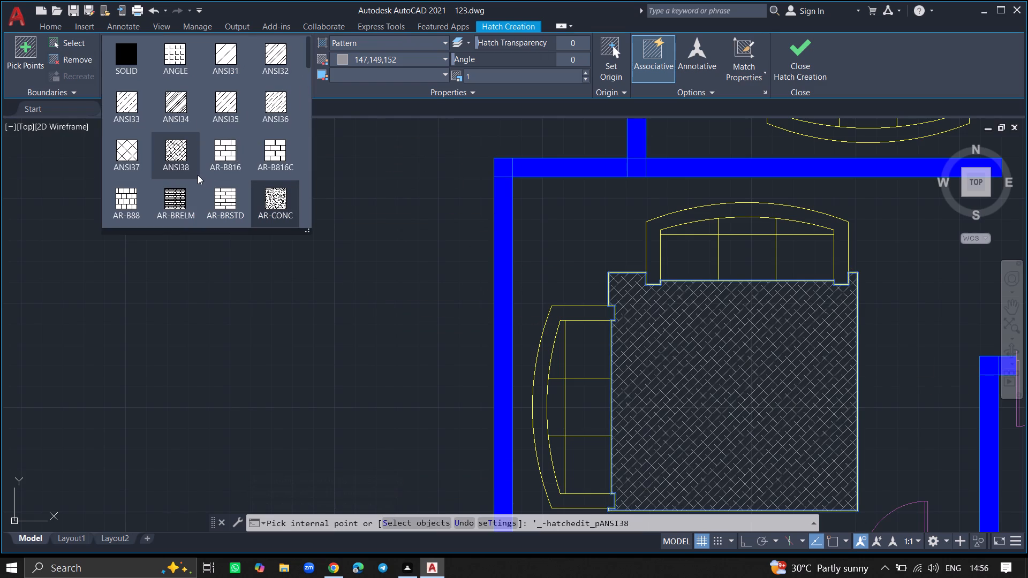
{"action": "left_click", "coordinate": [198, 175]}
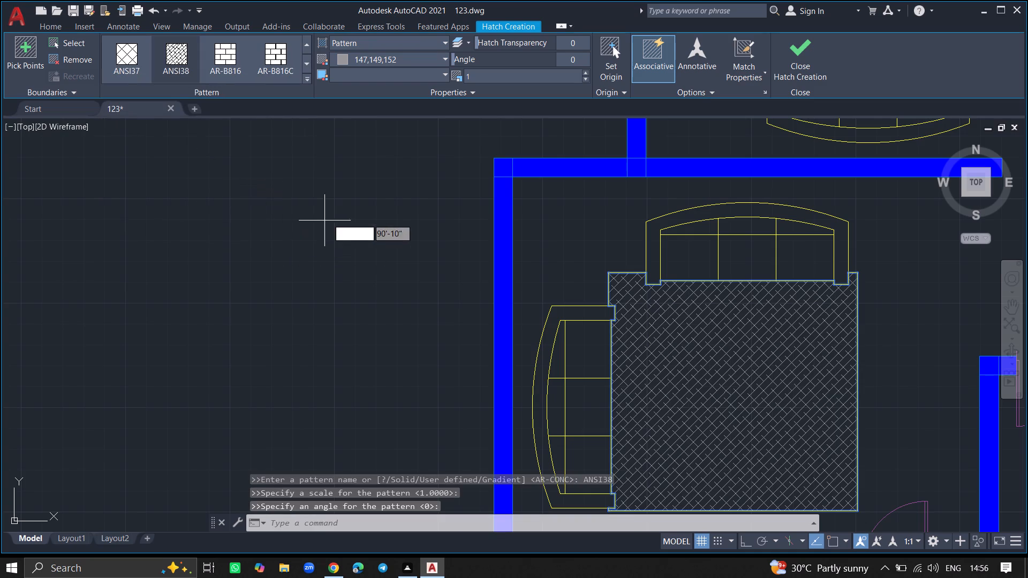
Set the rectangle's hatch colour to blue 39,118,187.
{"action": "left_click", "coordinate": [407, 57]}
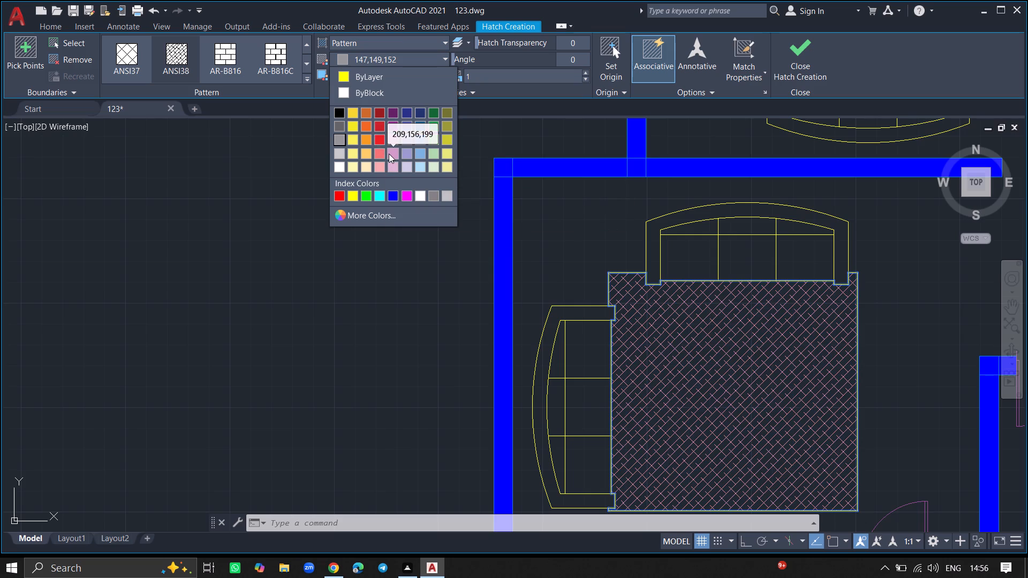
{"action": "left_click", "coordinate": [417, 168]}
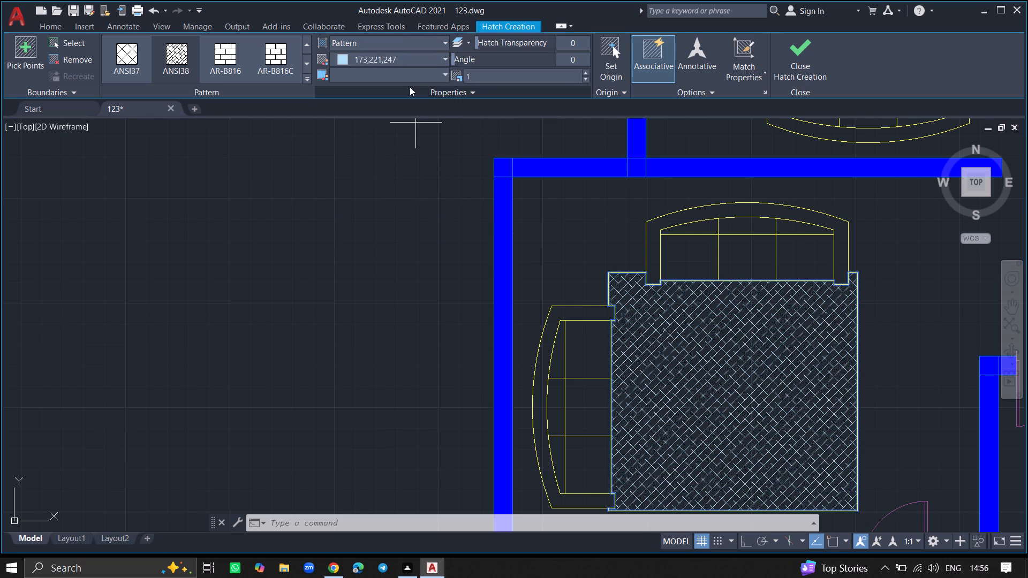
{"action": "left_click", "coordinate": [406, 58]}
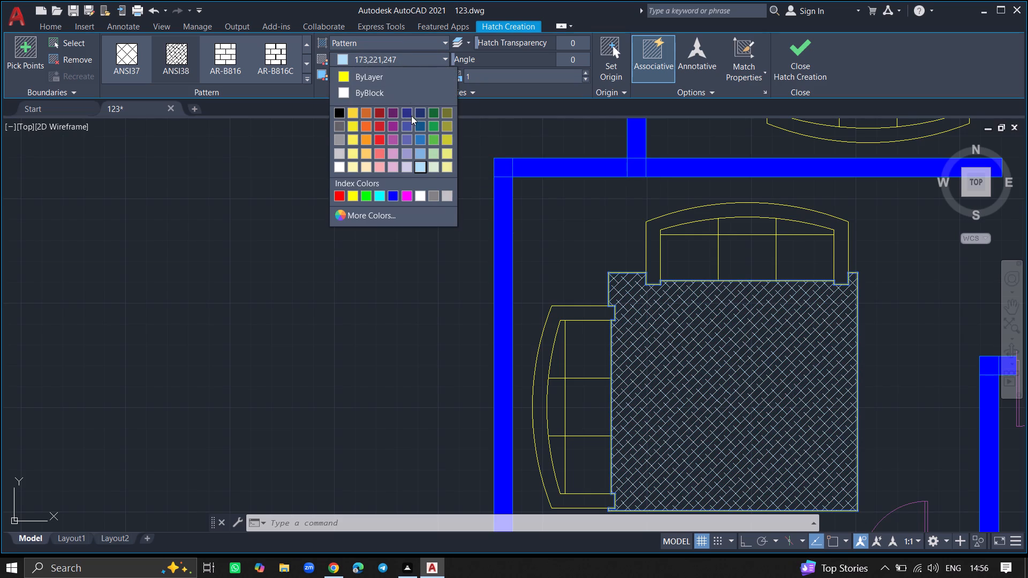
{"action": "left_click", "coordinate": [425, 135]}
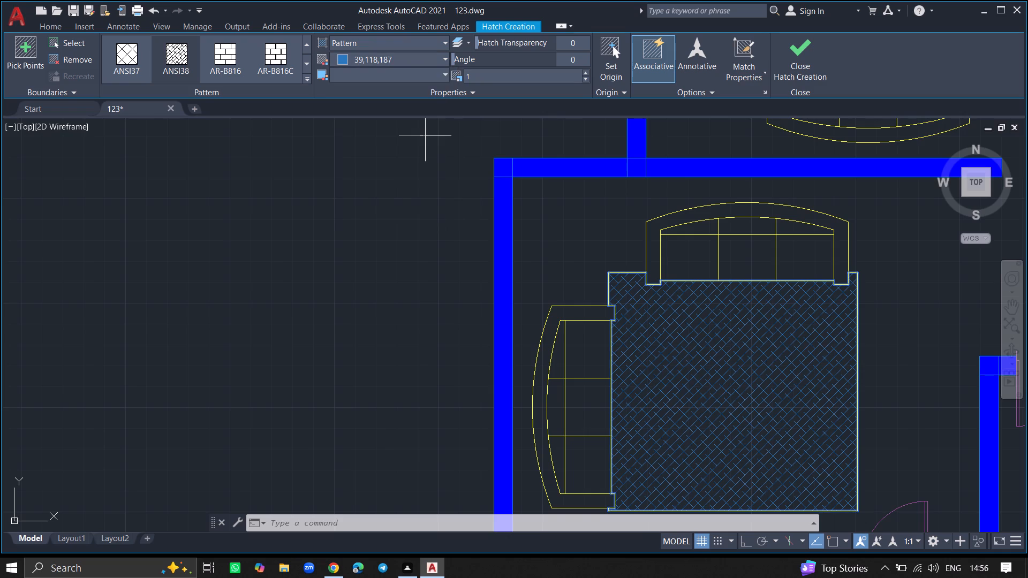
Change the rectangle's hatch pattern to ANSI31 and finish the hatch.
{"action": "left_click", "coordinate": [427, 58]}
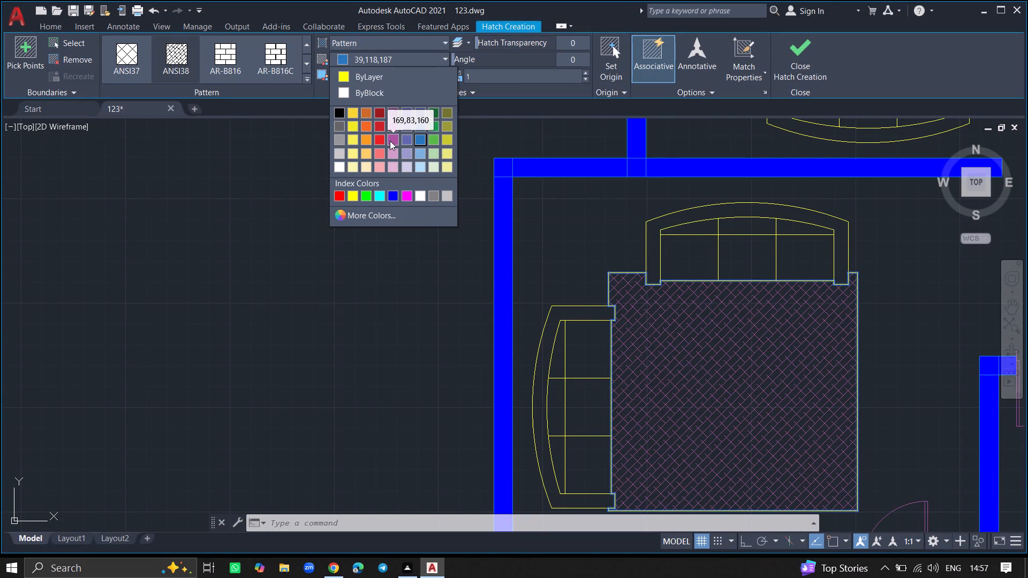
{"action": "left_click", "coordinate": [311, 78]}
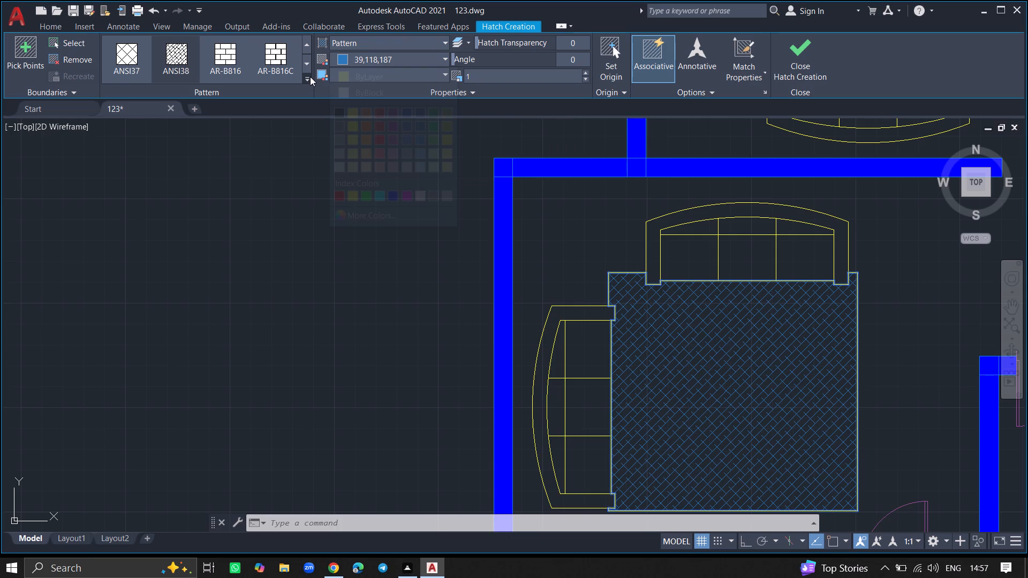
{"action": "triple_click", "coordinate": [307, 50]}
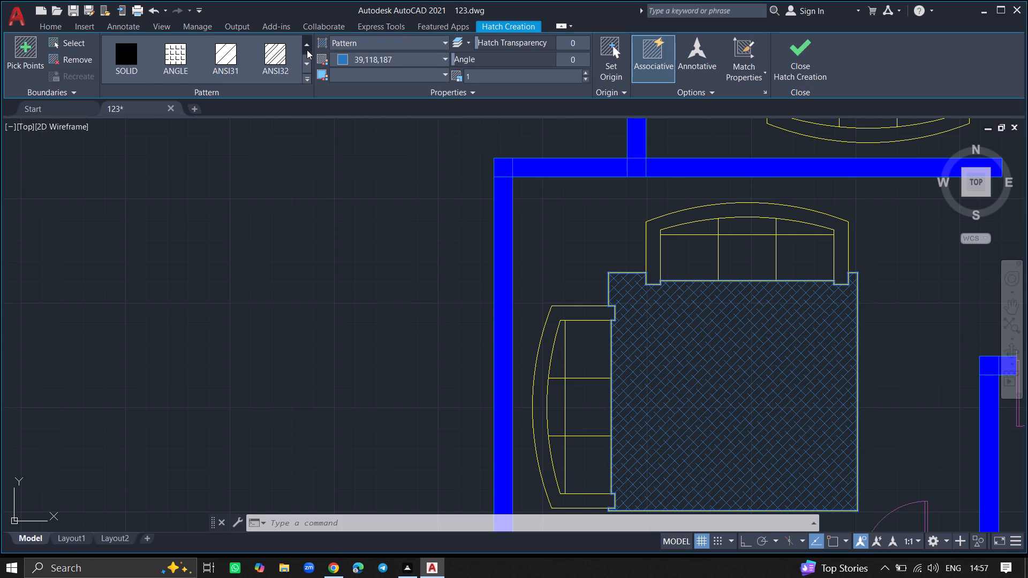
{"action": "left_click", "coordinate": [307, 50]}
{"action": "left_click", "coordinate": [116, 69]}
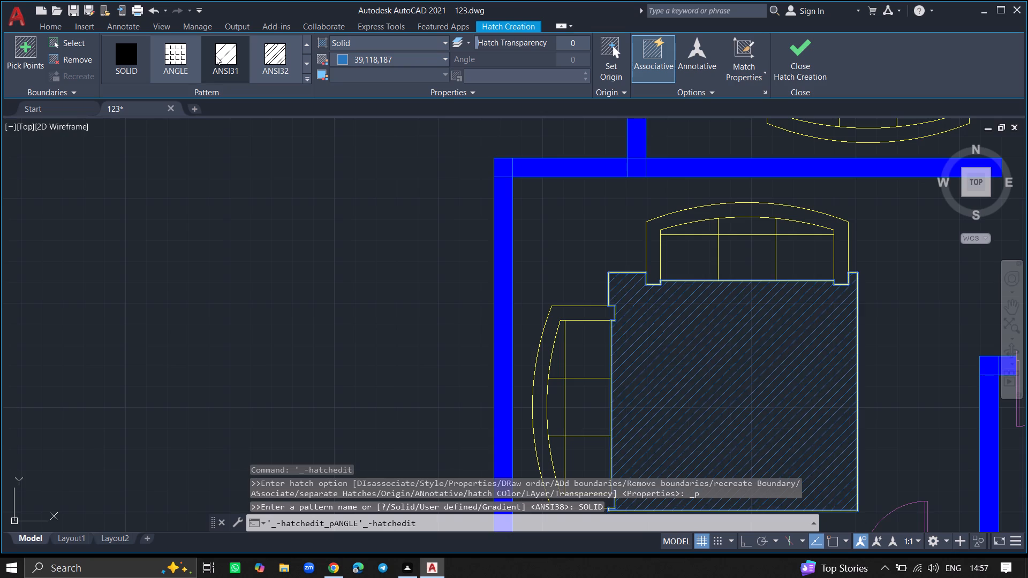
{"action": "left_click", "coordinate": [215, 56]}
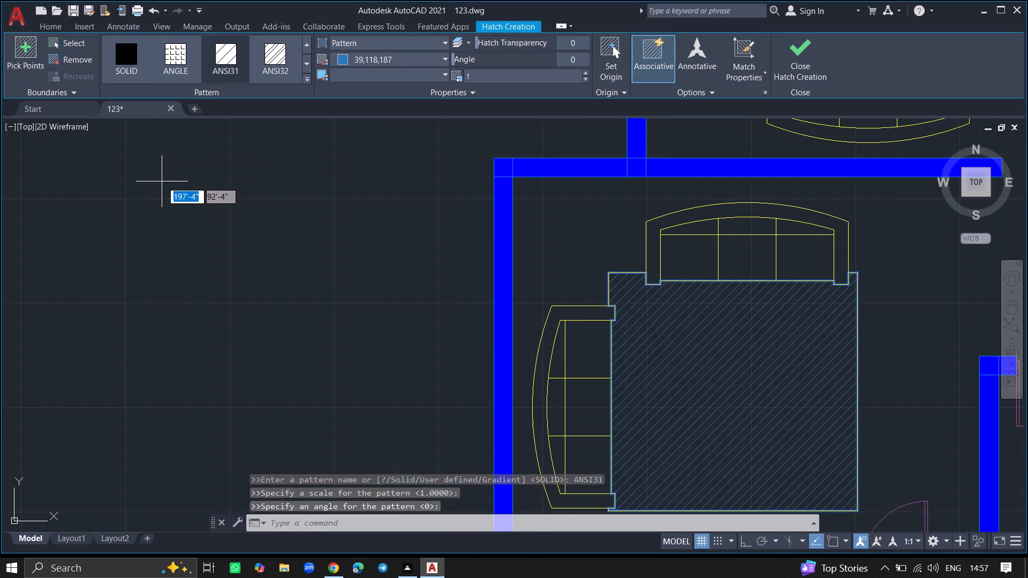
{"action": "key", "text": "Return"}
Move the sofa on the west side of the hatched rectangle eastwards so it sits over the hatch.
{"action": "scroll", "coordinate": [162, 181], "scroll_direction": "down", "scroll_amount": 4, "text": "ctrl"}
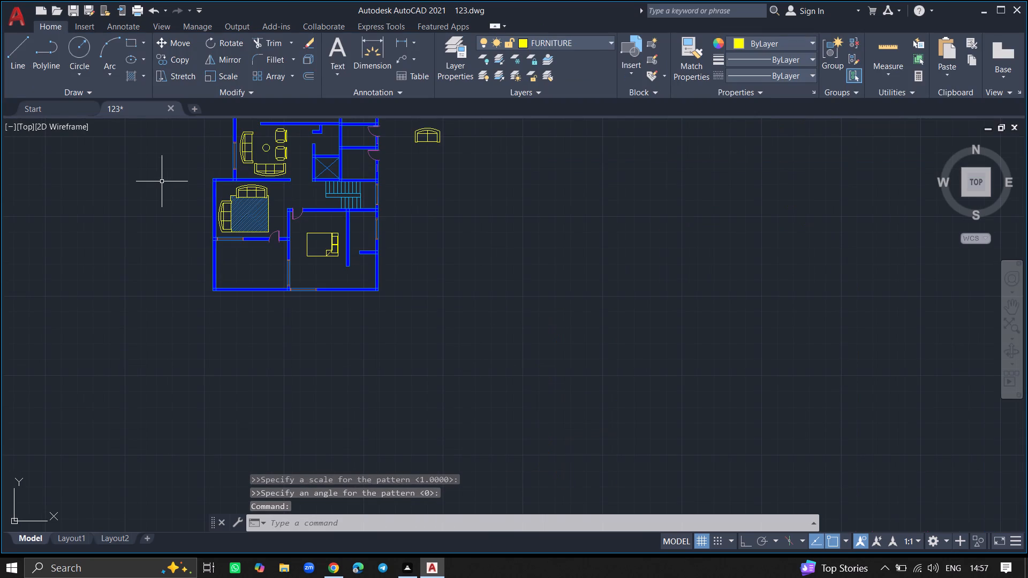
{"action": "scroll", "coordinate": [244, 182], "scroll_direction": "up", "scroll_amount": 4, "text": "ctrl"}
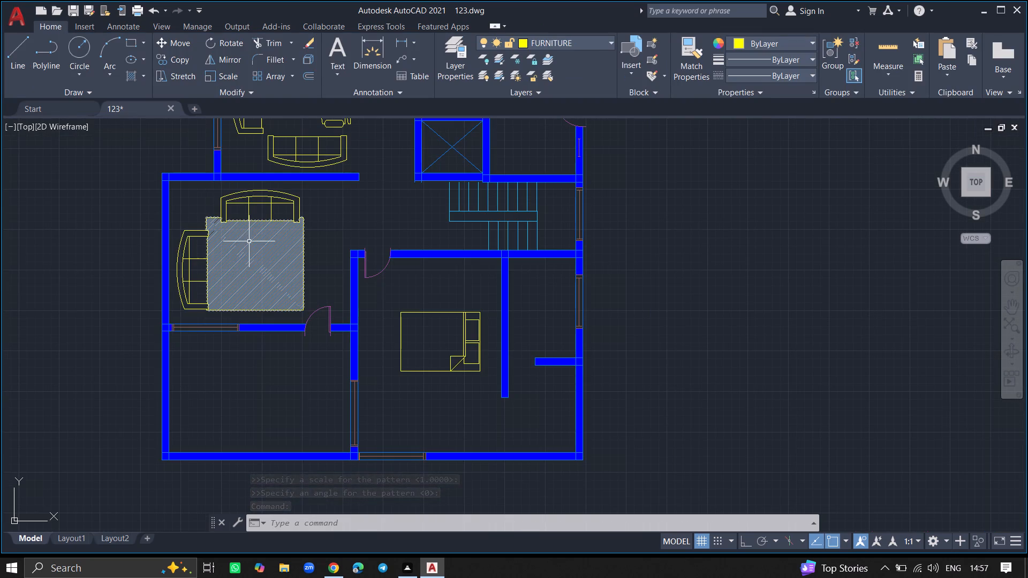
{"action": "scroll", "coordinate": [192, 238], "scroll_direction": "up", "scroll_amount": 2, "text": "ctrl"}
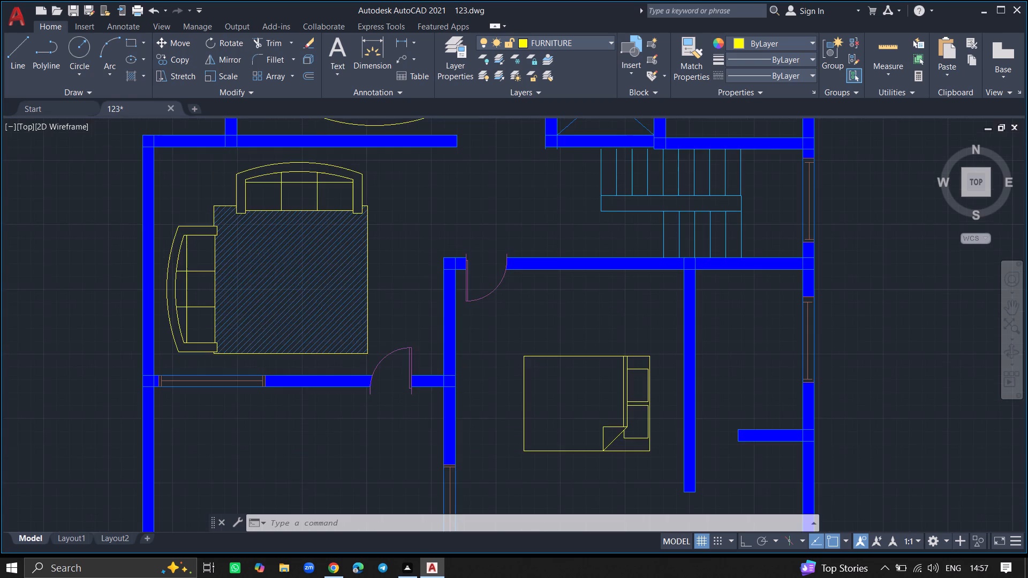
{"action": "left_click", "coordinate": [208, 211]}
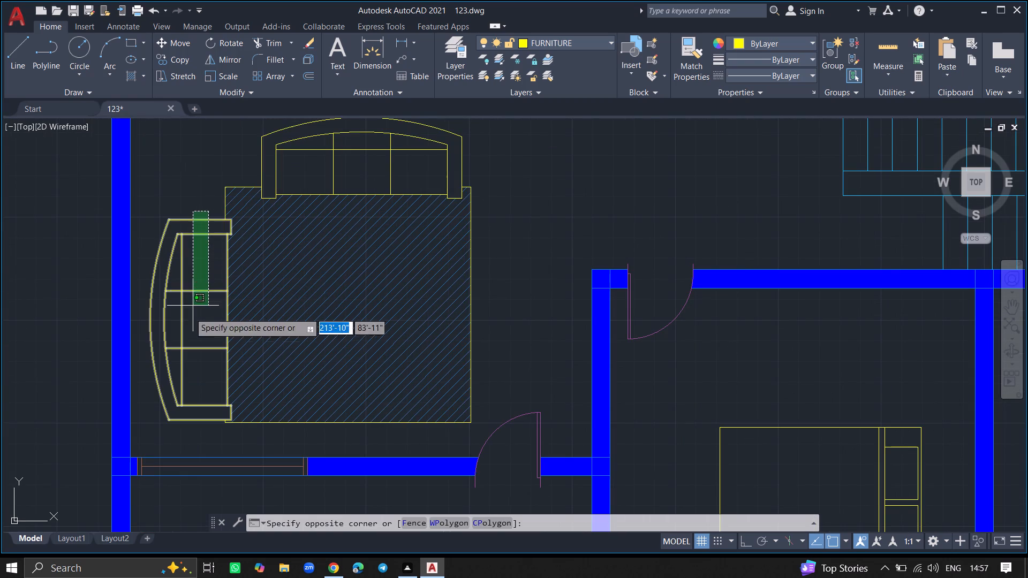
{"action": "double_click", "coordinate": [188, 336]}
{"action": "type", "text": "MOVE"}
{"action": "key", "text": "Return"}
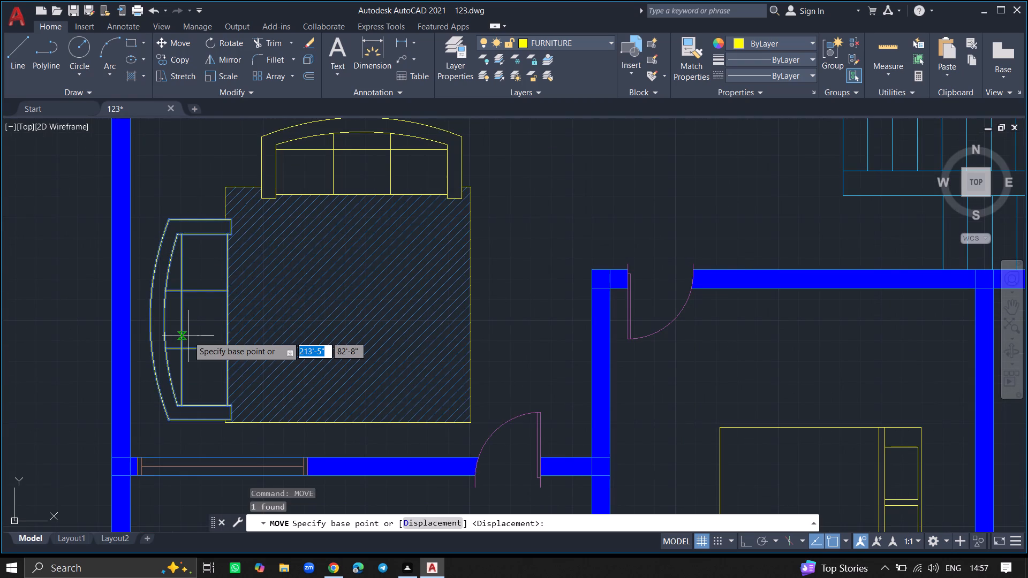
{"action": "left_click", "coordinate": [180, 337]}
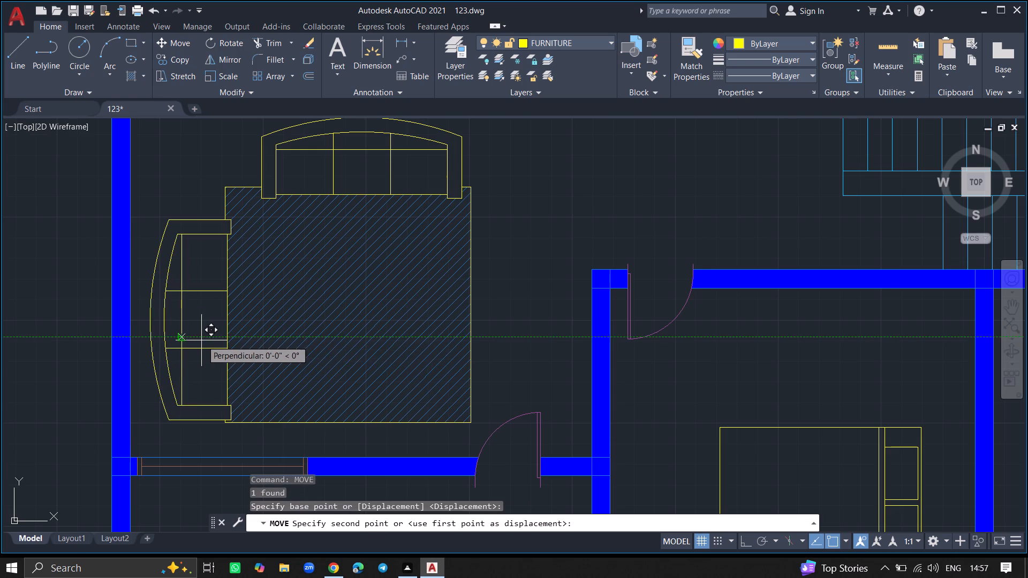
{"action": "left_click", "coordinate": [229, 338]}
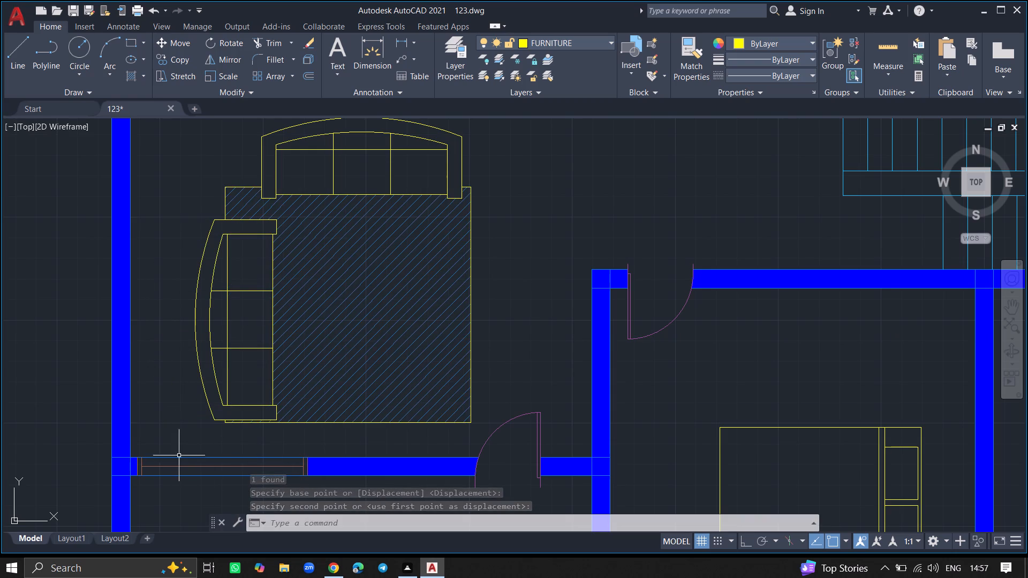
Delete the spare two-seat sofa lying outside the floor plan, east of the building.
{"action": "scroll", "coordinate": [182, 408], "scroll_direction": "down", "scroll_amount": 3, "text": "ctrl"}
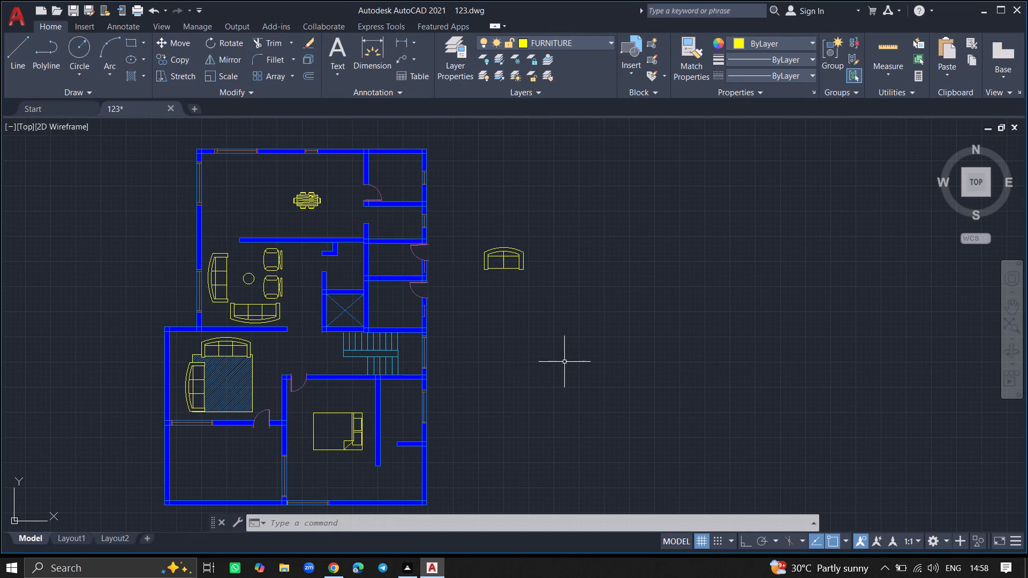
{"action": "left_click", "coordinate": [522, 254]}
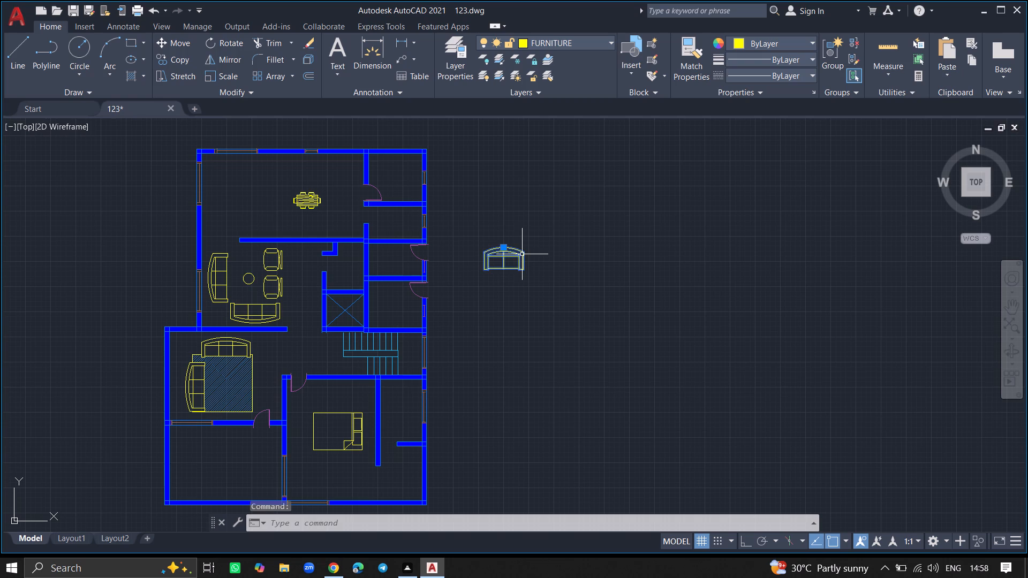
{"action": "key", "text": "Delete"}
Insert the Vehicles - Imperial block from the architectural tool palette, with its insertion point at the bed.
{"action": "key", "text": "ctrl+3"}
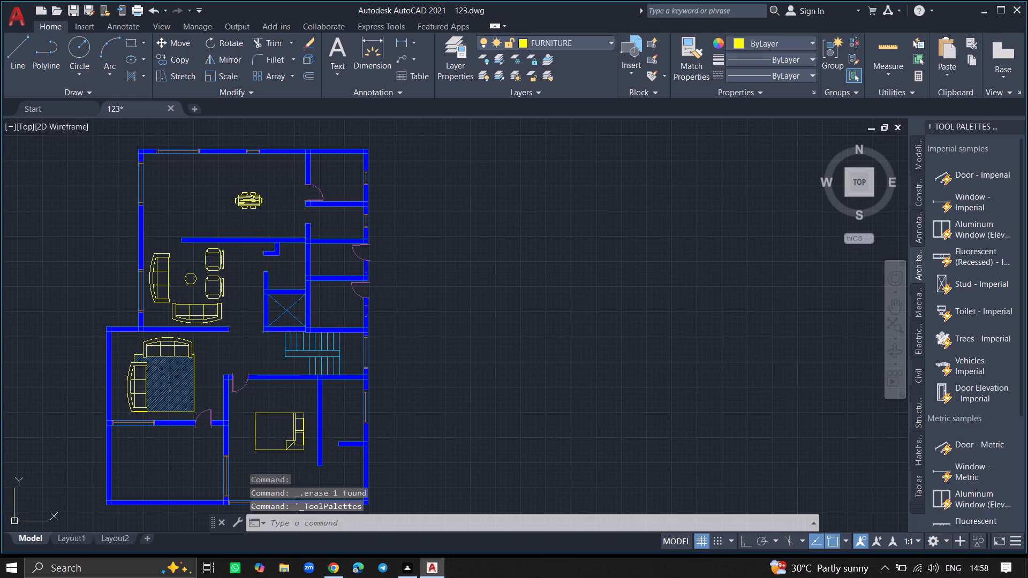
{"action": "left_click", "coordinate": [968, 368]}
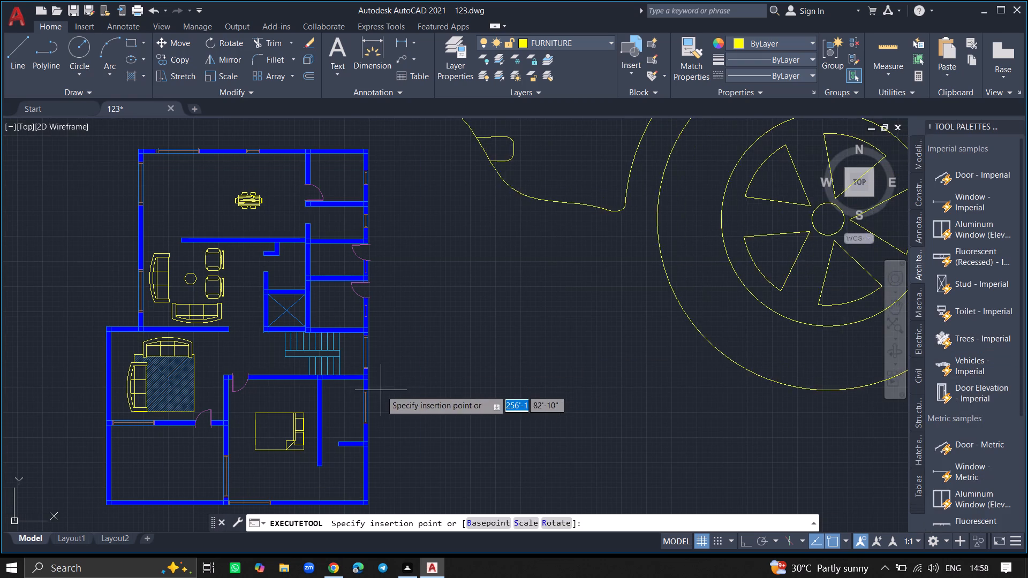
{"action": "left_click", "coordinate": [274, 452]}
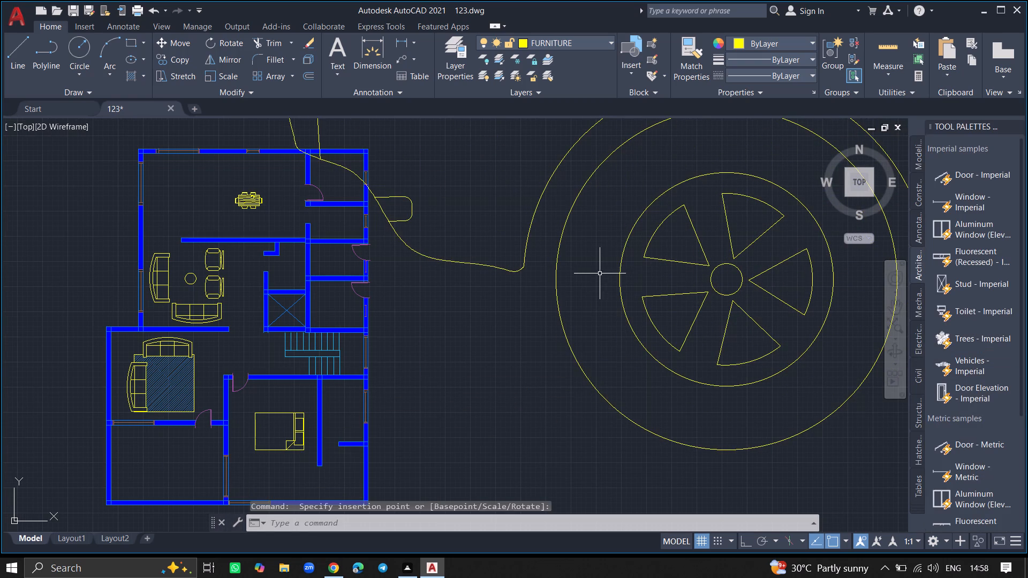
Scale the oversized vehicle block down to a car size that suits the plan, in the empty area east of it.
{"action": "left_click", "coordinate": [557, 292]}
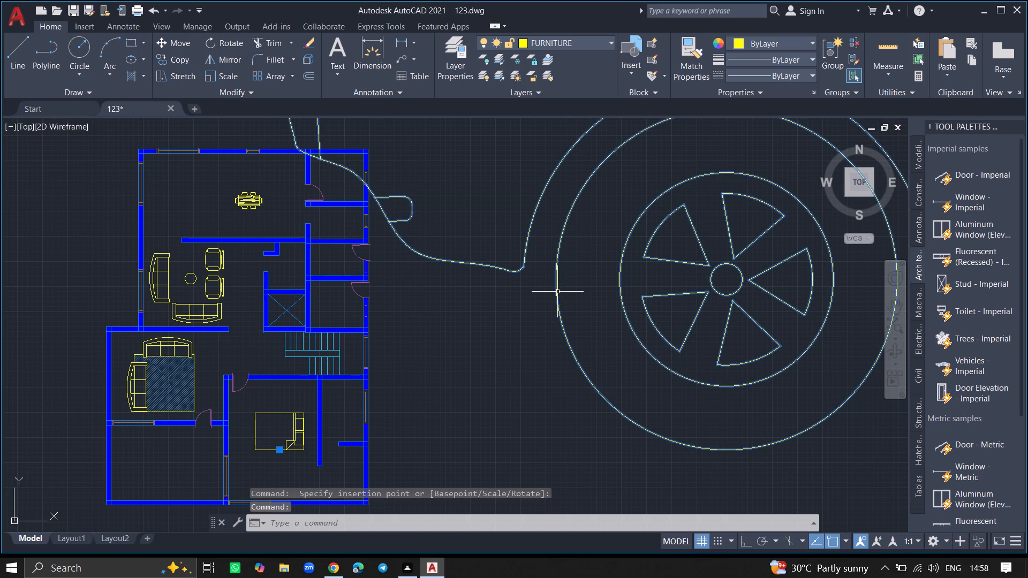
{"action": "type", "text": "SC"}
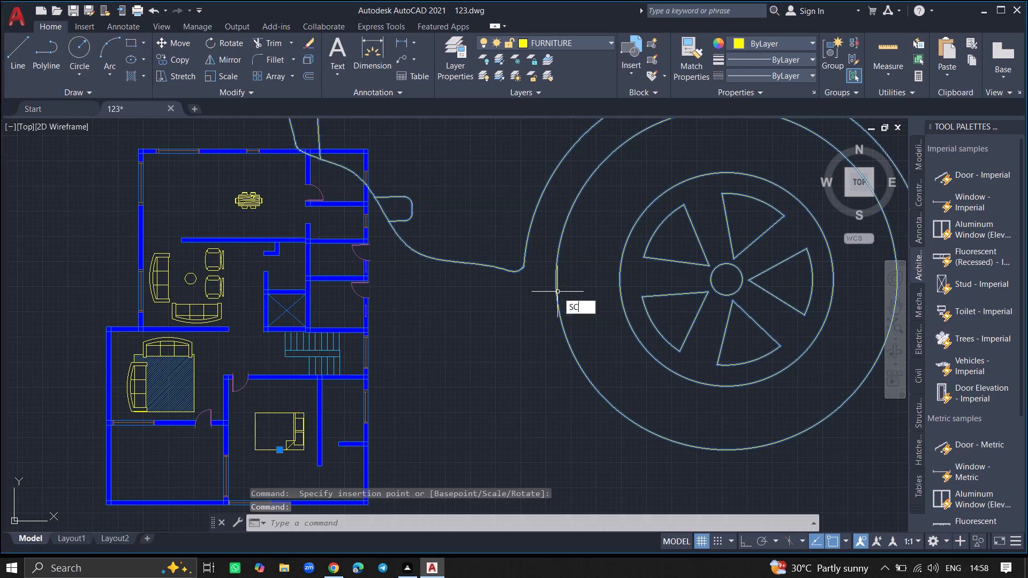
{"action": "key", "text": "Return"}
{"action": "left_click", "coordinate": [557, 292]}
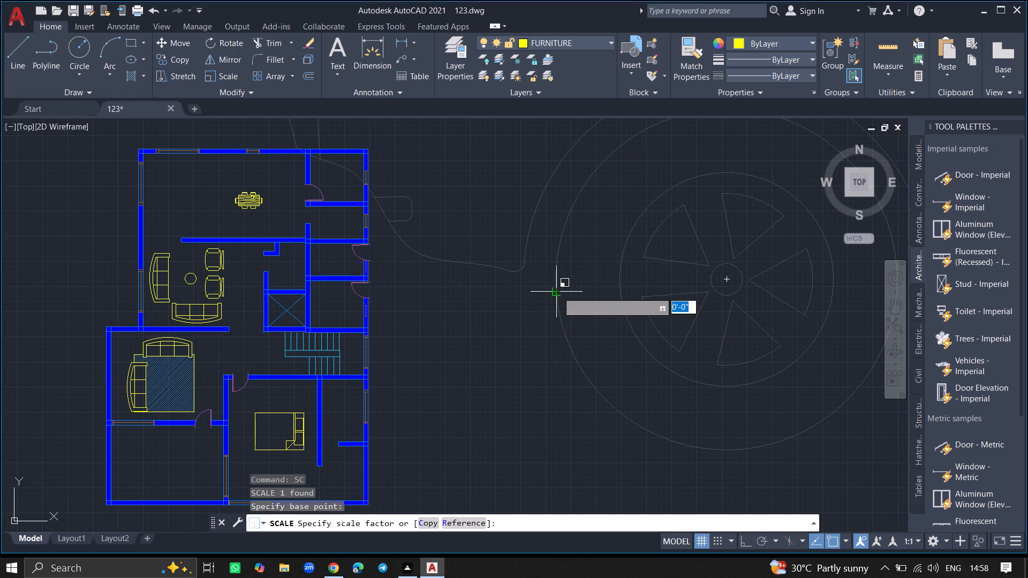
{"action": "left_click", "coordinate": [576, 259]}
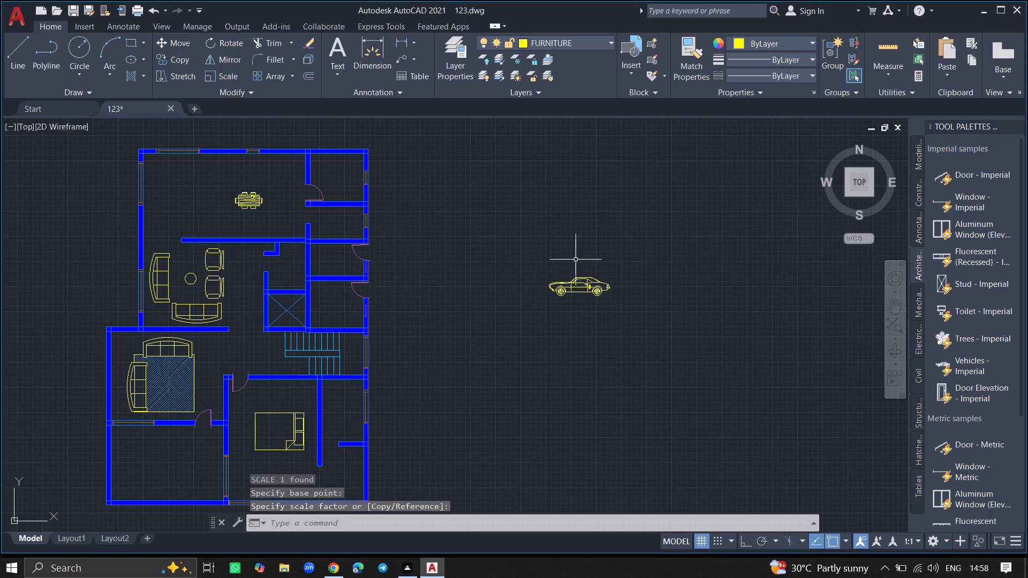
Switch the vehicle block's view to Sports Car (Top).
{"action": "left_click", "coordinate": [575, 280]}
{"action": "left_click", "coordinate": [545, 298]}
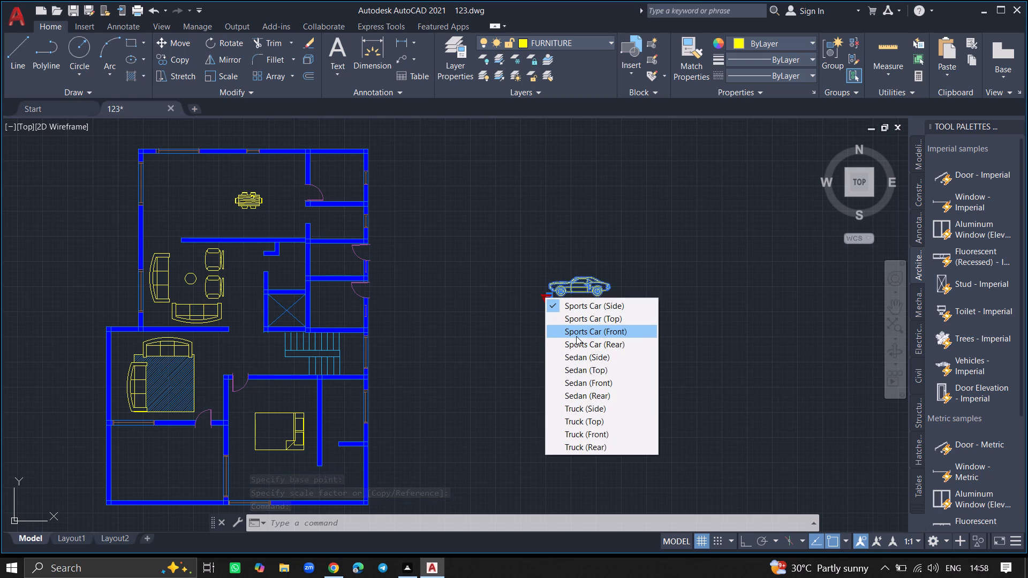
{"action": "left_click", "coordinate": [578, 318]}
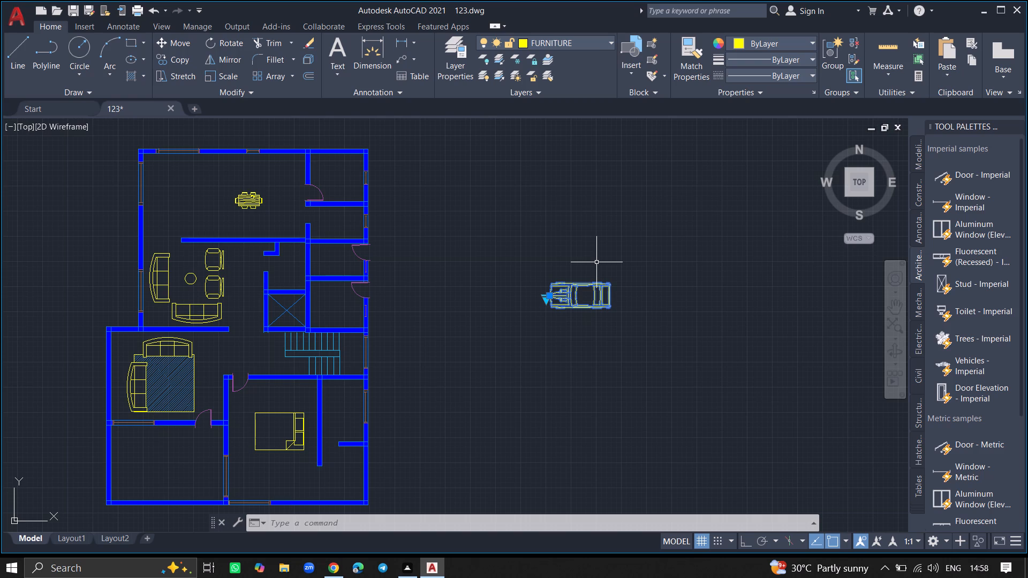
{"action": "key", "text": "Return"}
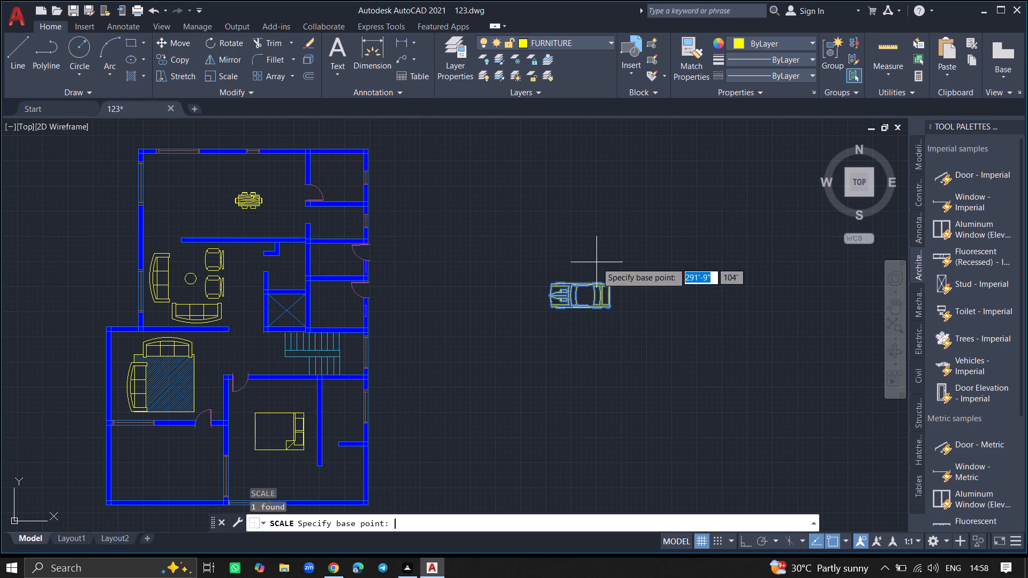
{"action": "key", "text": "Escape"}
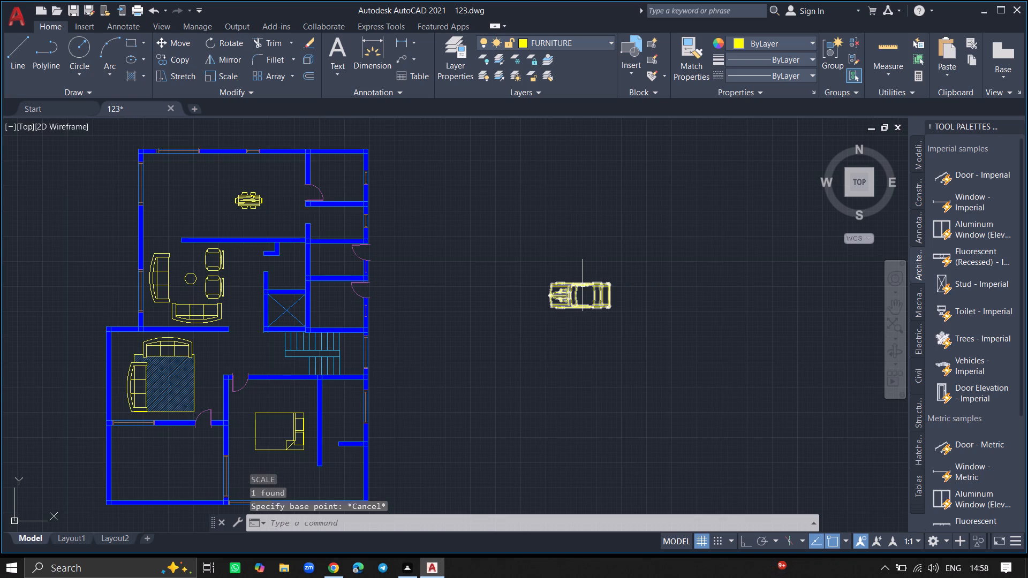
Rotate the sports car a quarter turn counterclockwise so that its front points south.
{"action": "left_click", "coordinate": [580, 285]}
{"action": "type", "text": "RO"}
{"action": "key", "text": "Return"}
{"action": "left_click", "coordinate": [580, 285]}
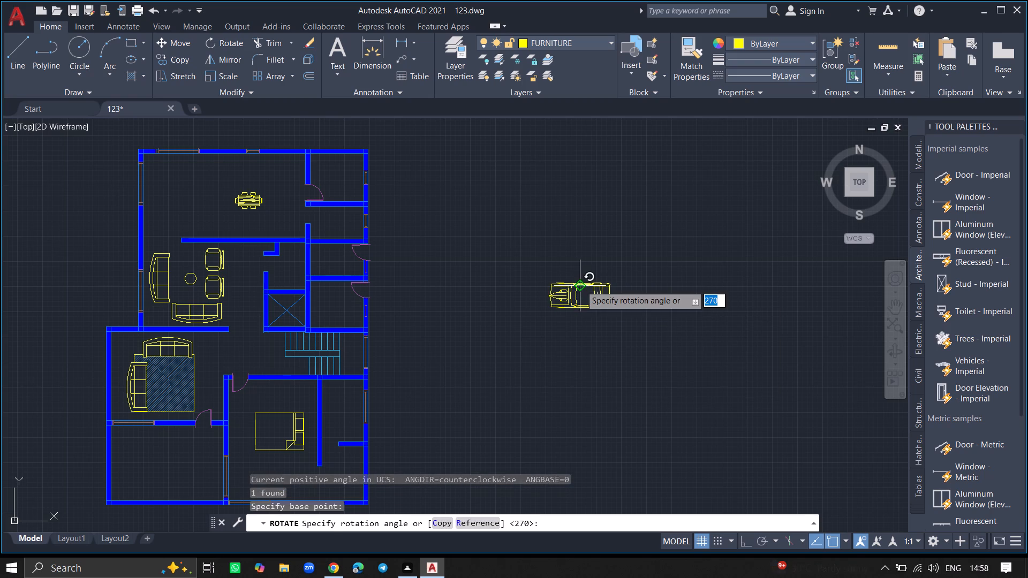
{"action": "left_click", "coordinate": [584, 245]}
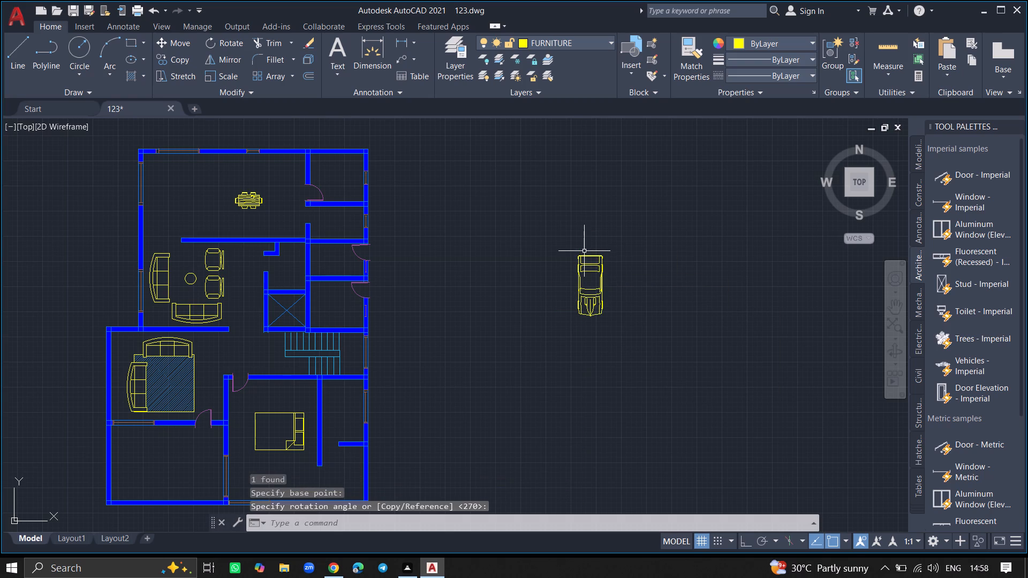
Move the sports car into the south-west room of the plan, beside the west wall.
{"action": "left_click", "coordinate": [585, 257]}
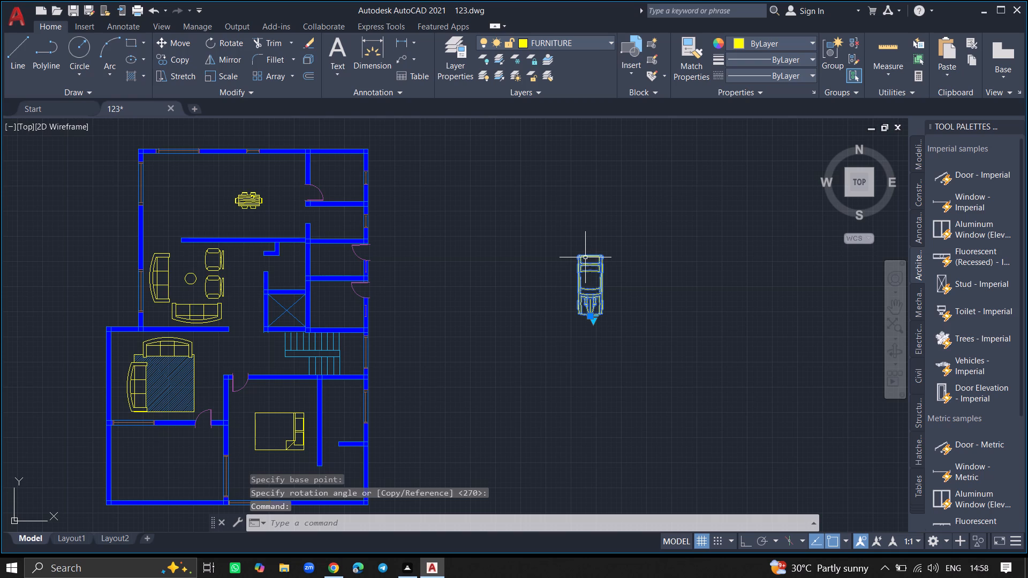
{"action": "type", "text": "MO"}
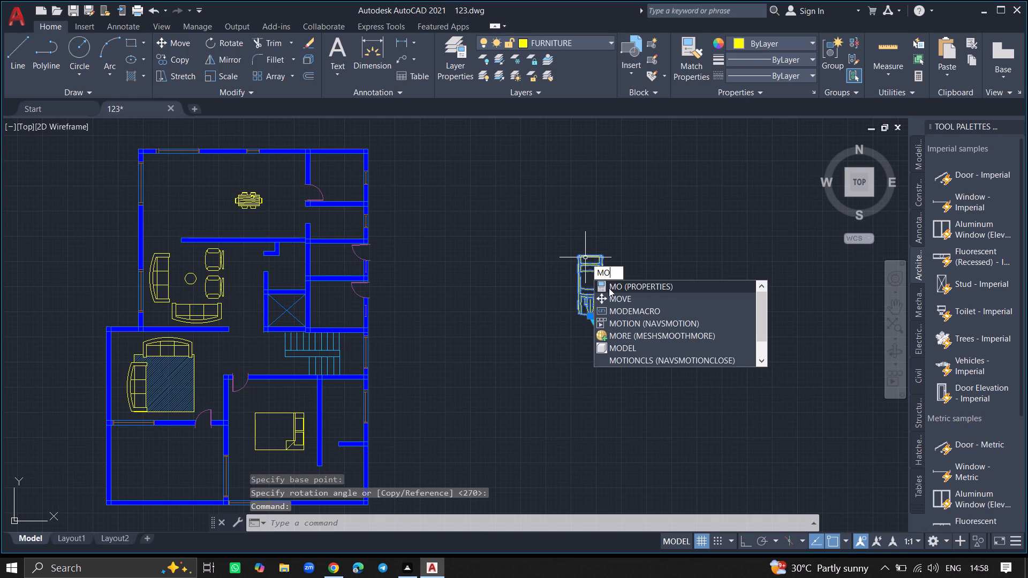
{"action": "left_click", "coordinate": [613, 294]}
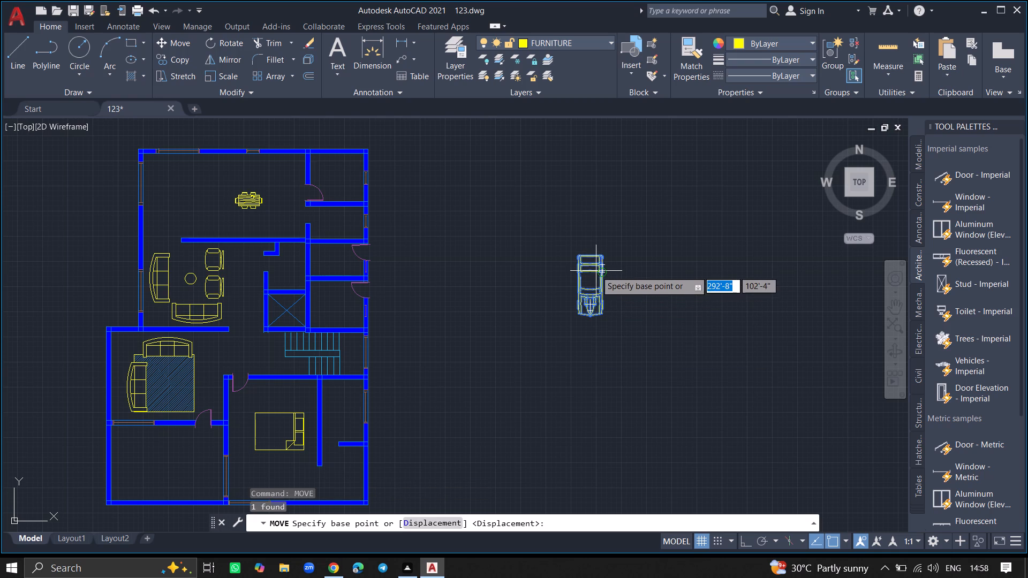
{"action": "left_click", "coordinate": [594, 270]}
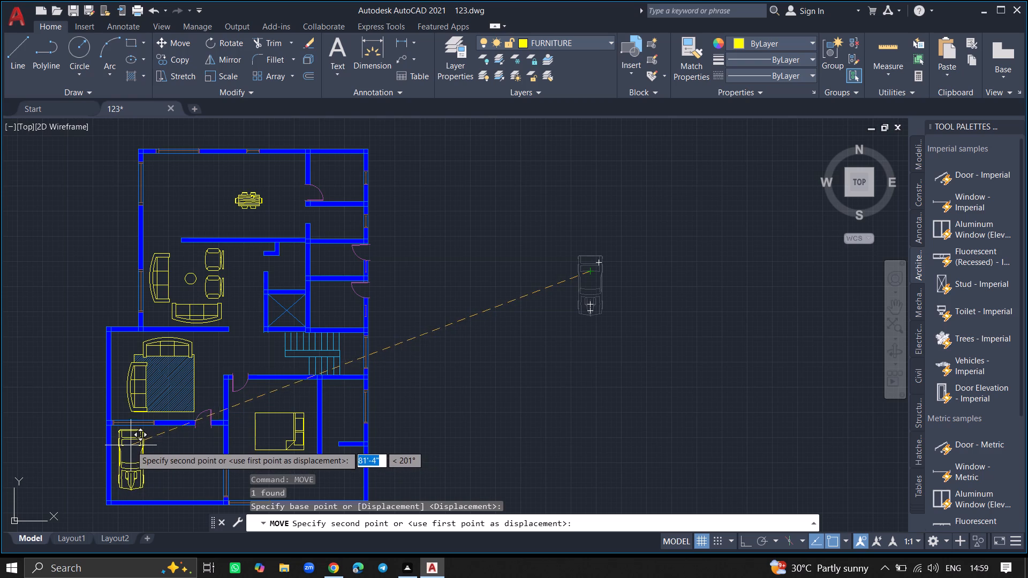
{"action": "left_click", "coordinate": [132, 447]}
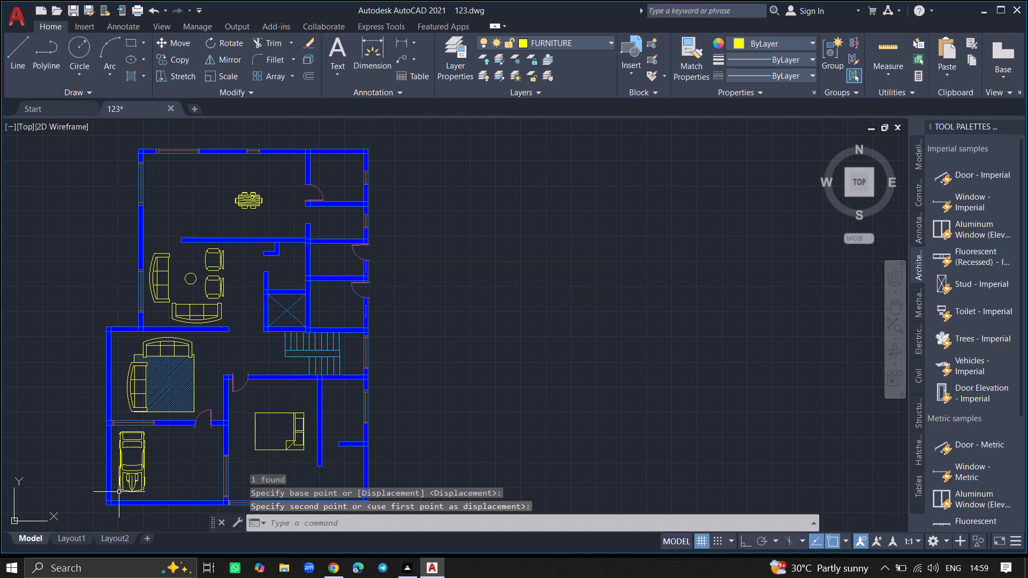
Copy the sports car about 5'-1" to the east so two cars stand side by side in the south-west room.
{"action": "scroll", "coordinate": [120, 492], "scroll_direction": "up", "scroll_amount": 2, "text": "ctrl"}
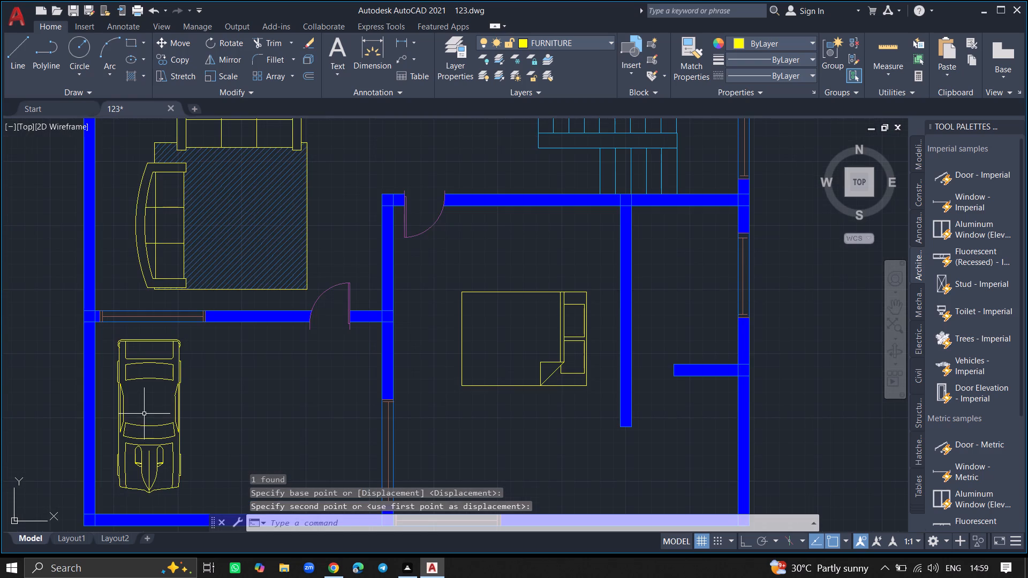
{"action": "left_click", "coordinate": [177, 424]}
{"action": "type", "text": "COPY"}
{"action": "key", "text": "Return"}
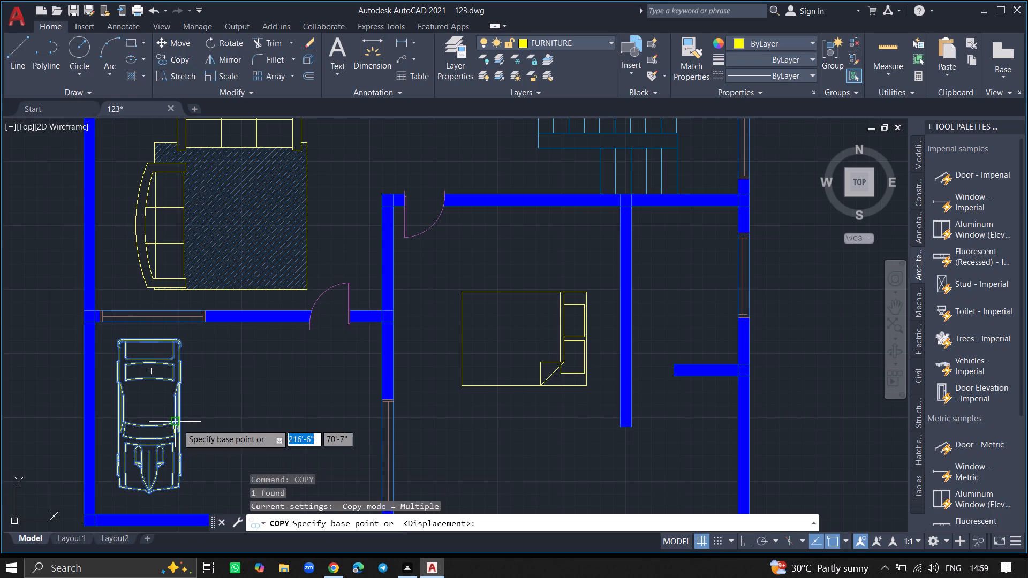
{"action": "left_click", "coordinate": [177, 424]}
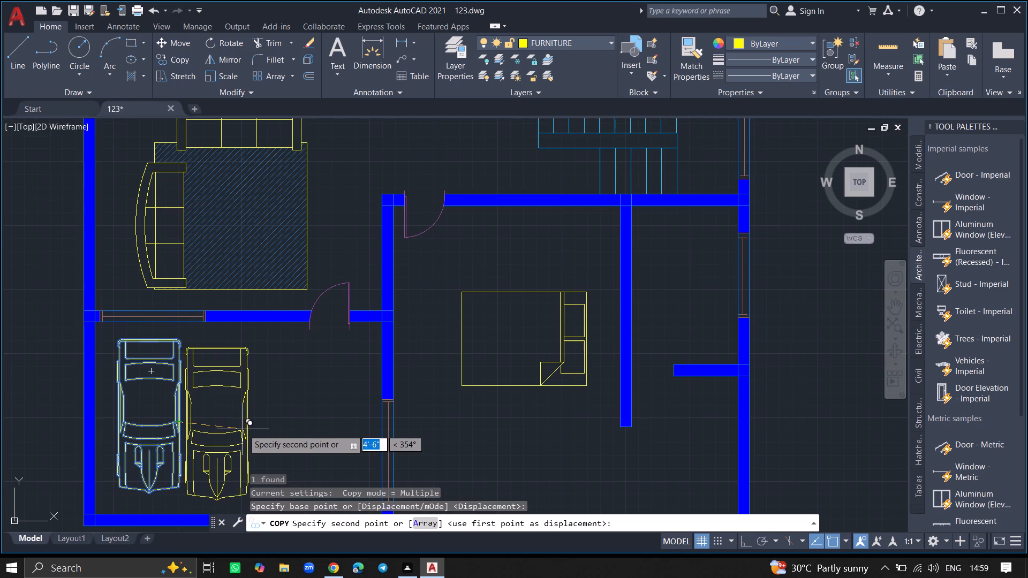
{"action": "left_click", "coordinate": [252, 429]}
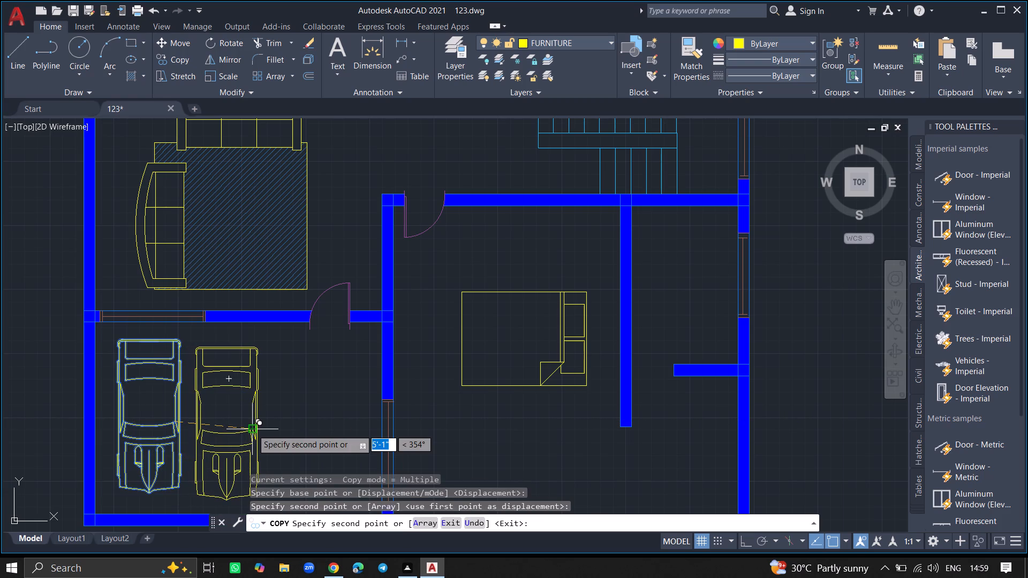
{"action": "key", "text": "Return"}
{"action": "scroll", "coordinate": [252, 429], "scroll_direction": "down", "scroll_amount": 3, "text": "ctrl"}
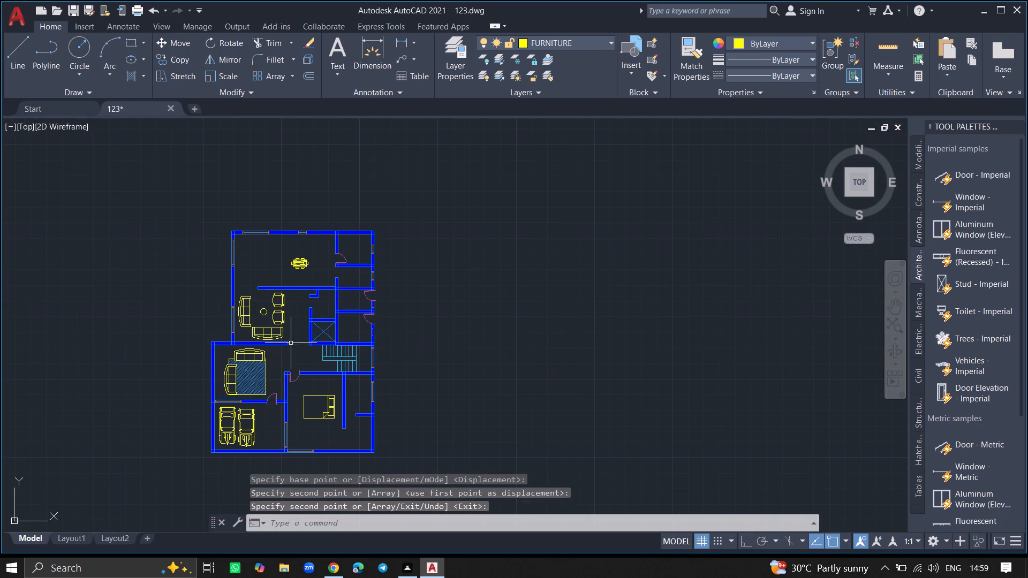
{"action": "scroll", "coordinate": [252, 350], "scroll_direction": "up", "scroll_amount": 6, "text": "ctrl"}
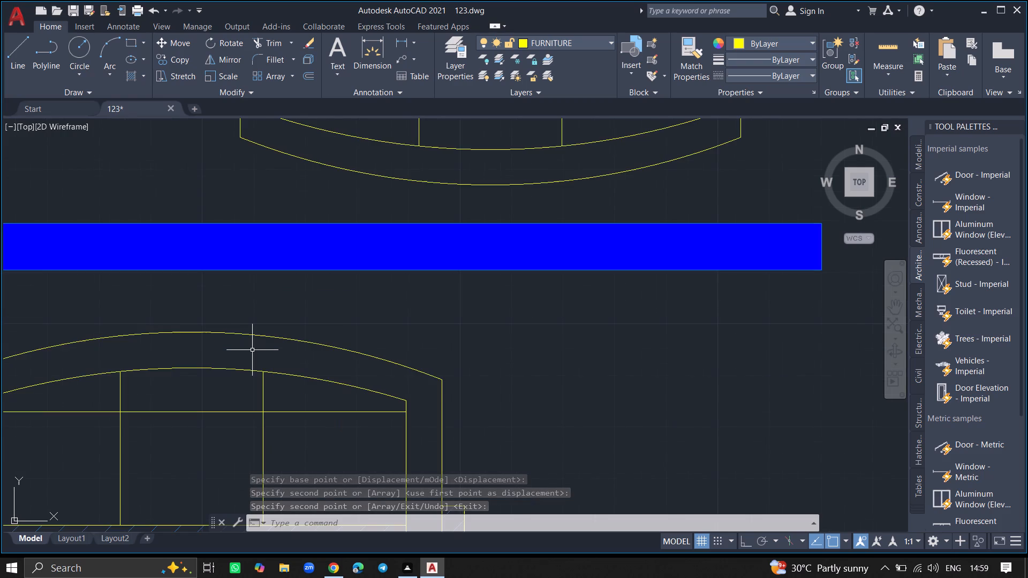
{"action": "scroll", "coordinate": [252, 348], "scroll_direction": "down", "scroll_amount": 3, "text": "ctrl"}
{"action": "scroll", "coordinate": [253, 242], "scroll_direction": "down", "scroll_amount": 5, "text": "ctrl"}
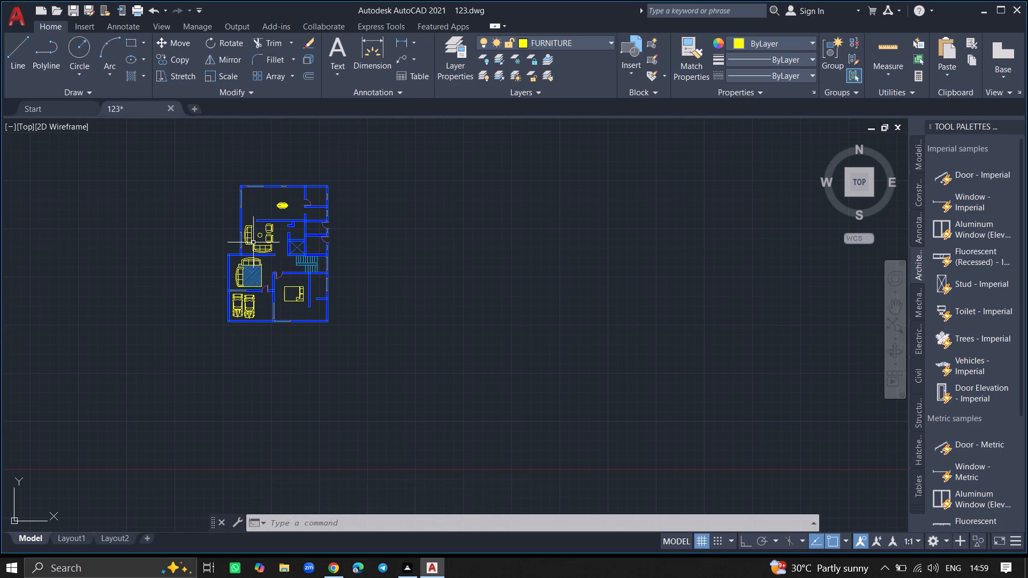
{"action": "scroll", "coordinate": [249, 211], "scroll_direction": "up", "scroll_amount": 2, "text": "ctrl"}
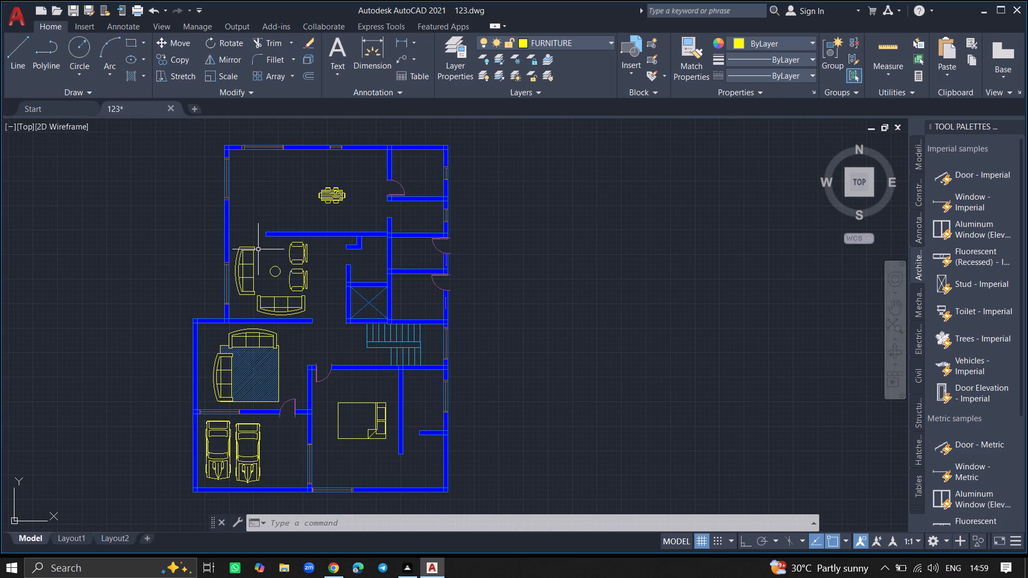
Draw a rug rectangle about 8' by 9'-2" around the round table, overlapping the west sofa and both armchairs.
{"action": "scroll", "coordinate": [258, 249], "scroll_direction": "up", "scroll_amount": 3, "text": "ctrl"}
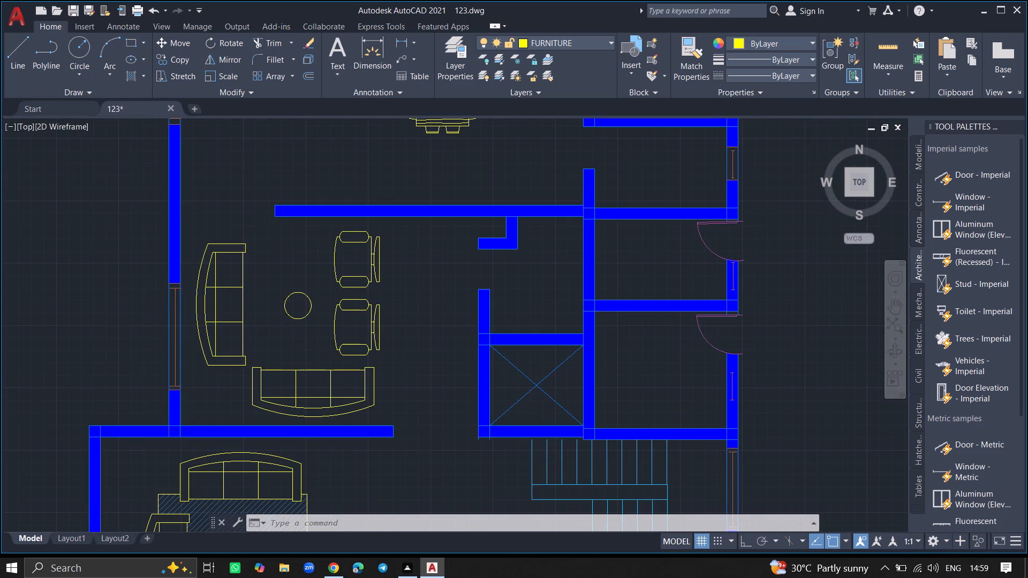
{"action": "key", "text": "r"}
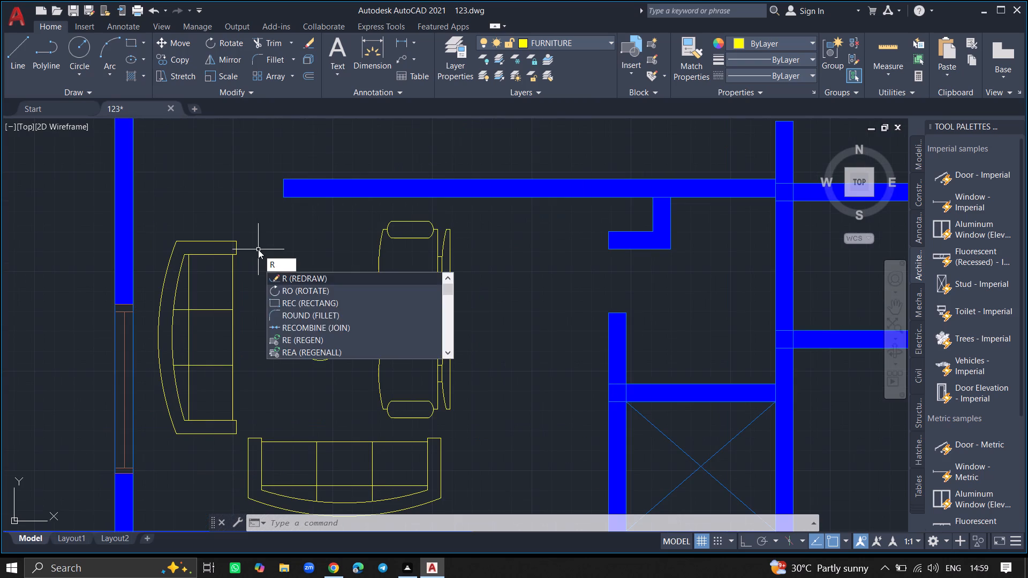
{"action": "key", "text": "e"}
{"action": "key", "text": "c"}
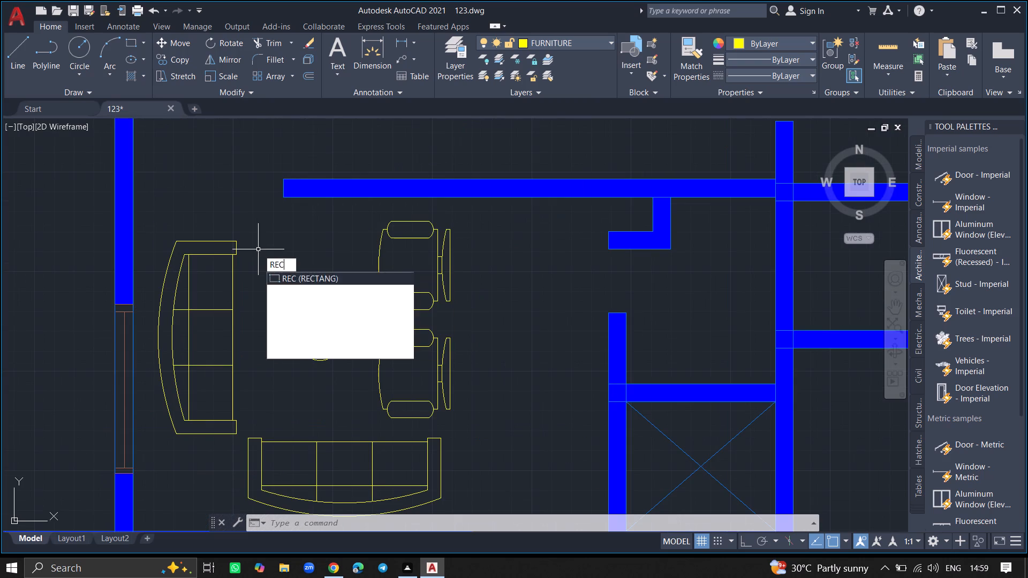
{"action": "key", "text": "Return"}
{"action": "left_click", "coordinate": [221, 217]}
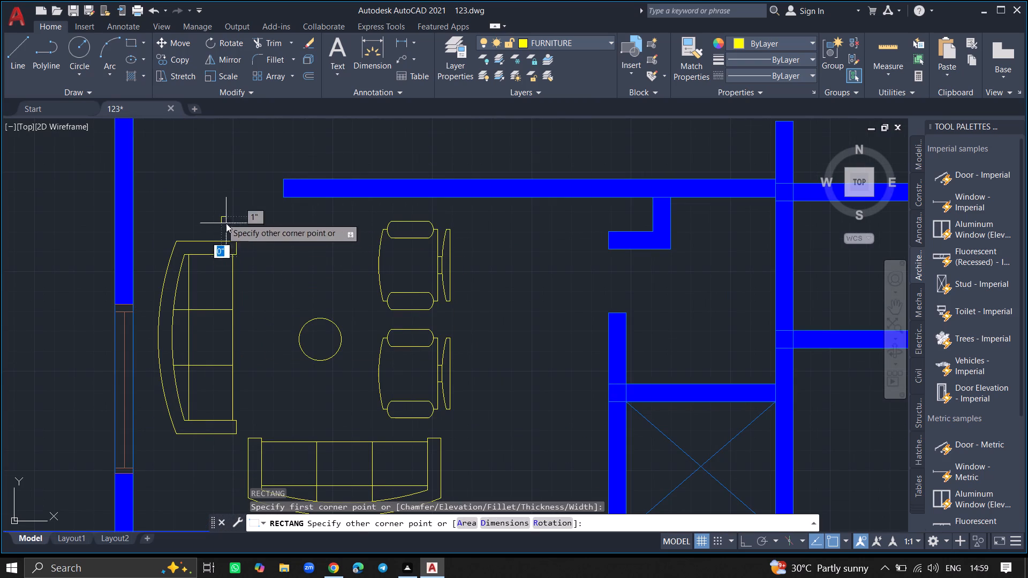
{"action": "left_click", "coordinate": [412, 435]}
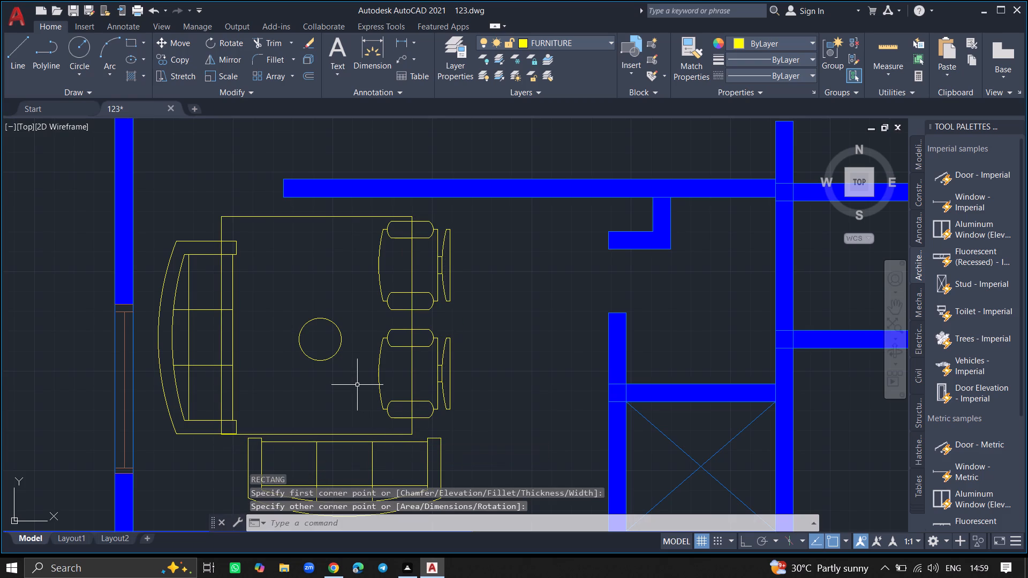
Explode the rug rectangle around the round table into separate lines.
{"action": "type", "text": "EXPLODE"}
{"action": "key", "text": "Return"}
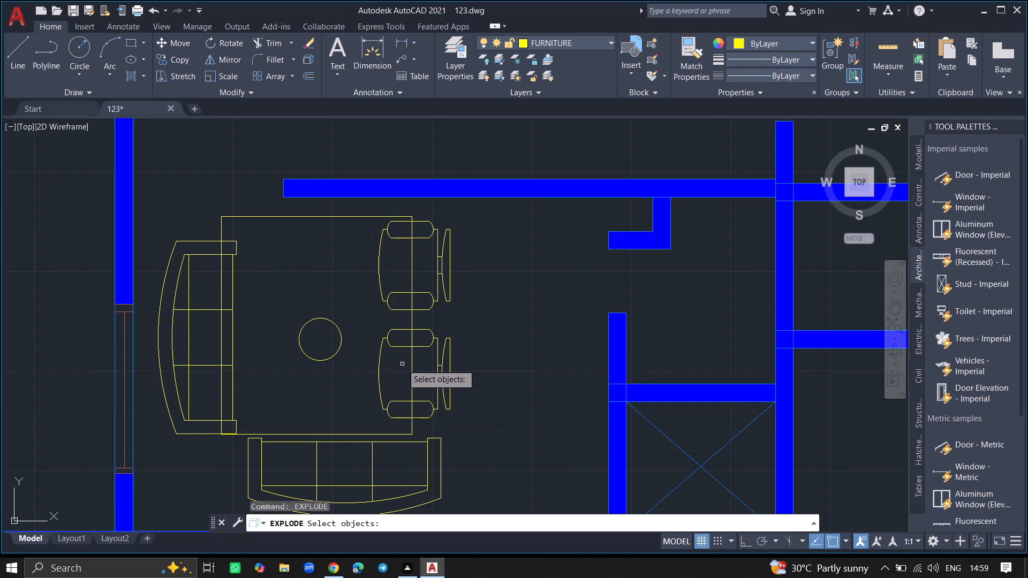
{"action": "left_click", "coordinate": [411, 363]}
{"action": "key", "text": "Return"}
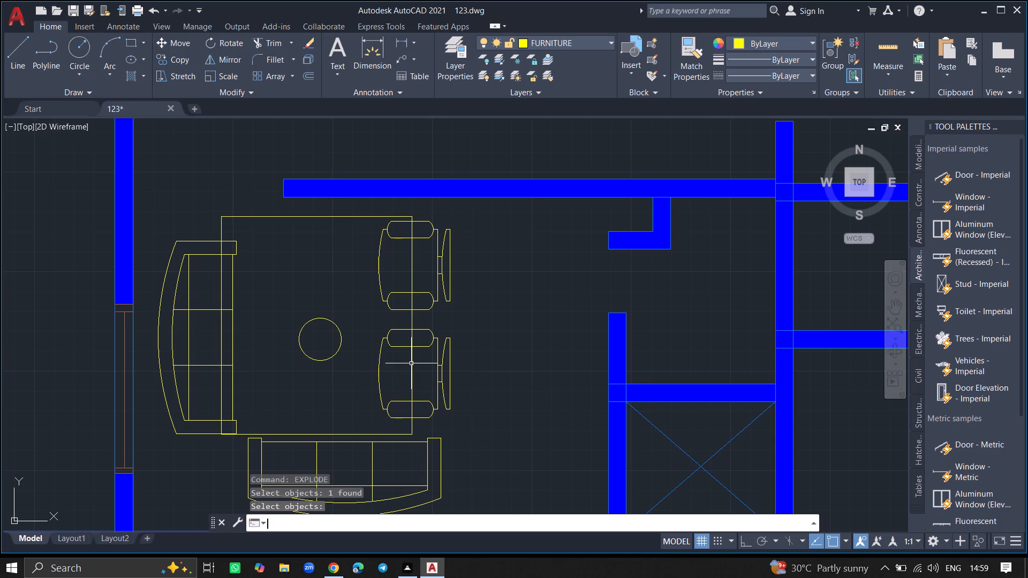
Trim the rug's east edge where it passes through the two armchairs and the gap between them.
{"action": "type", "text": "TRIM"}
{"action": "key", "text": "Return"}
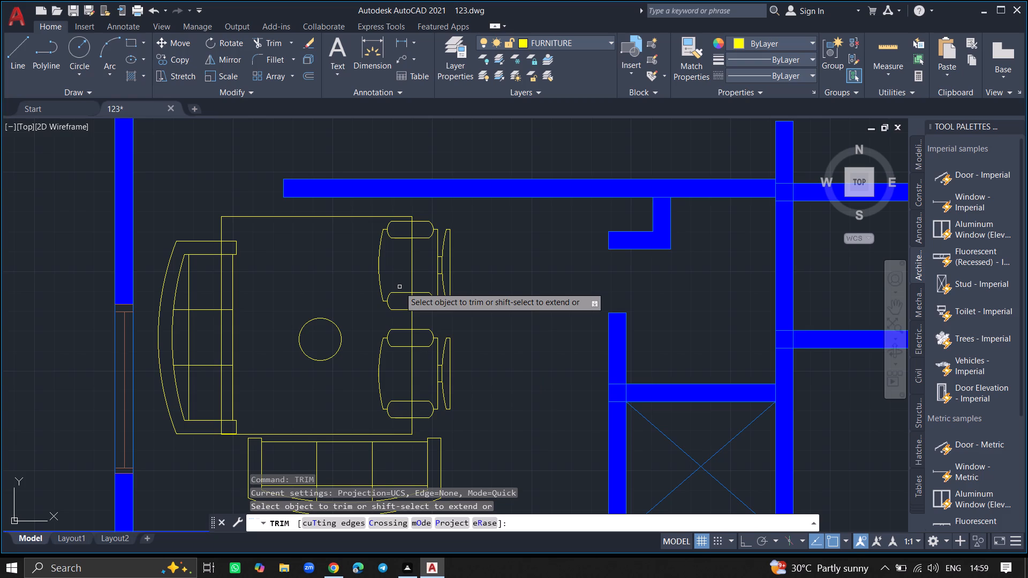
{"action": "left_click", "coordinate": [411, 276]}
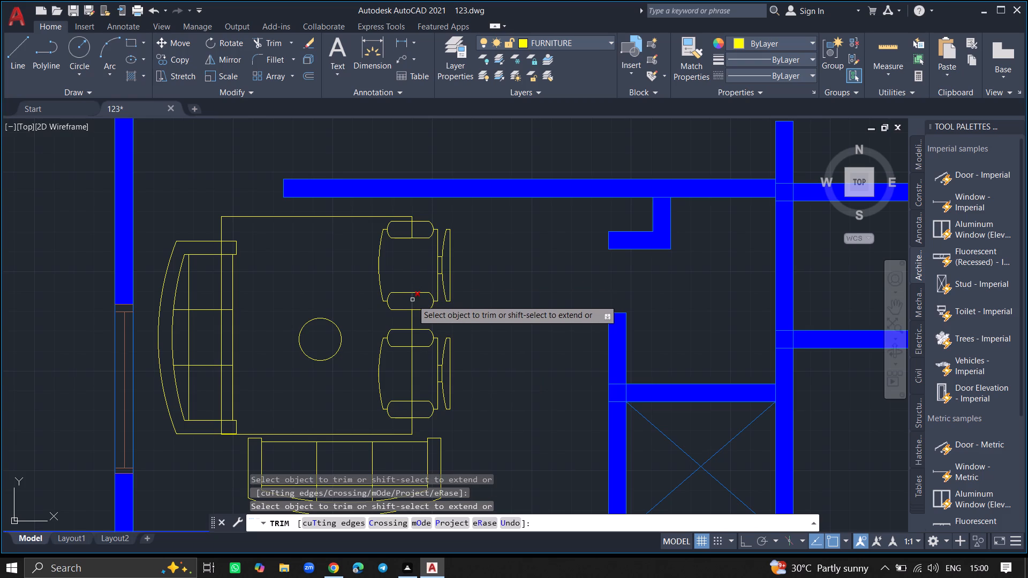
{"action": "left_click", "coordinate": [412, 300]}
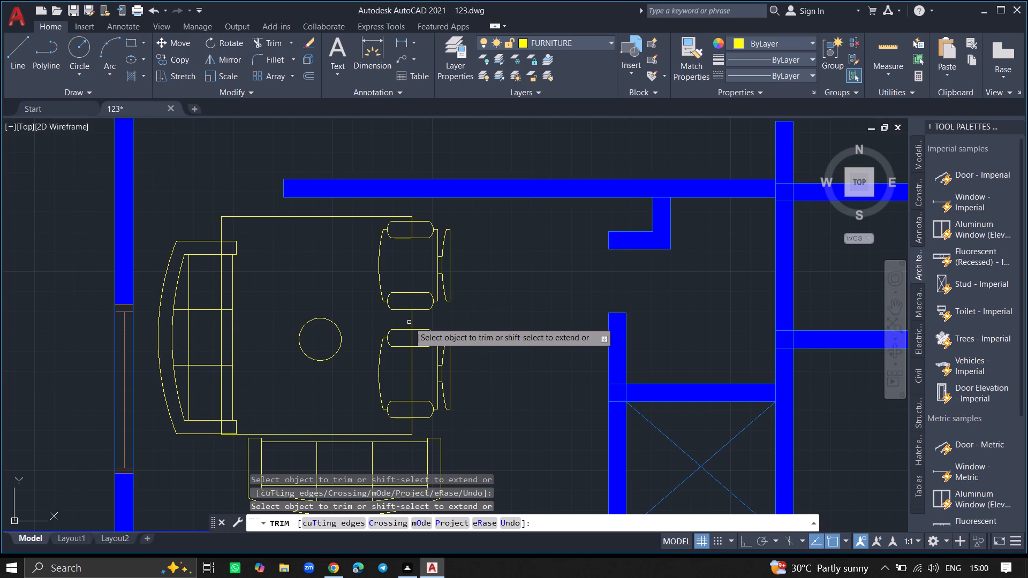
{"action": "left_click", "coordinate": [413, 322]}
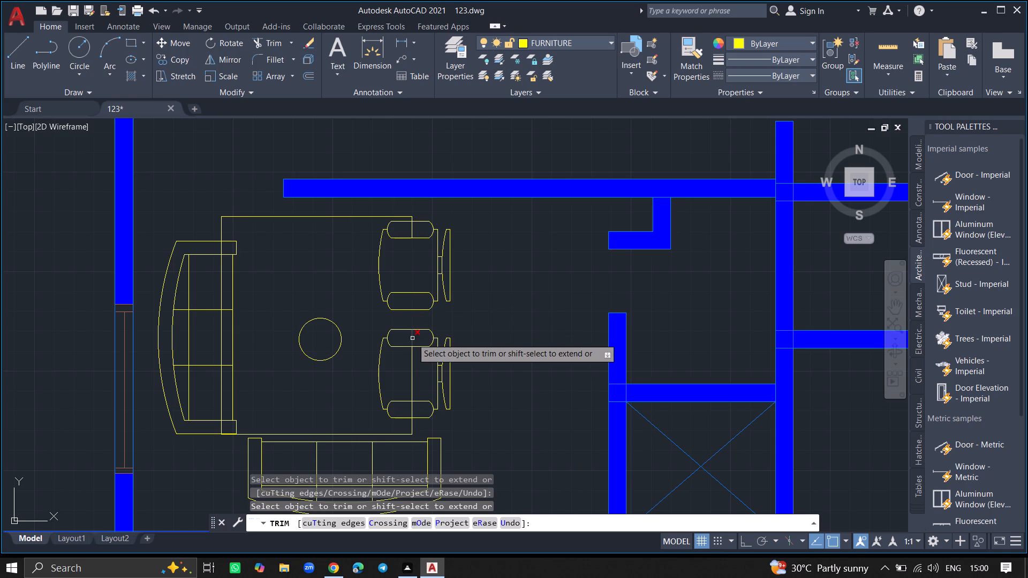
{"action": "left_click", "coordinate": [412, 338]}
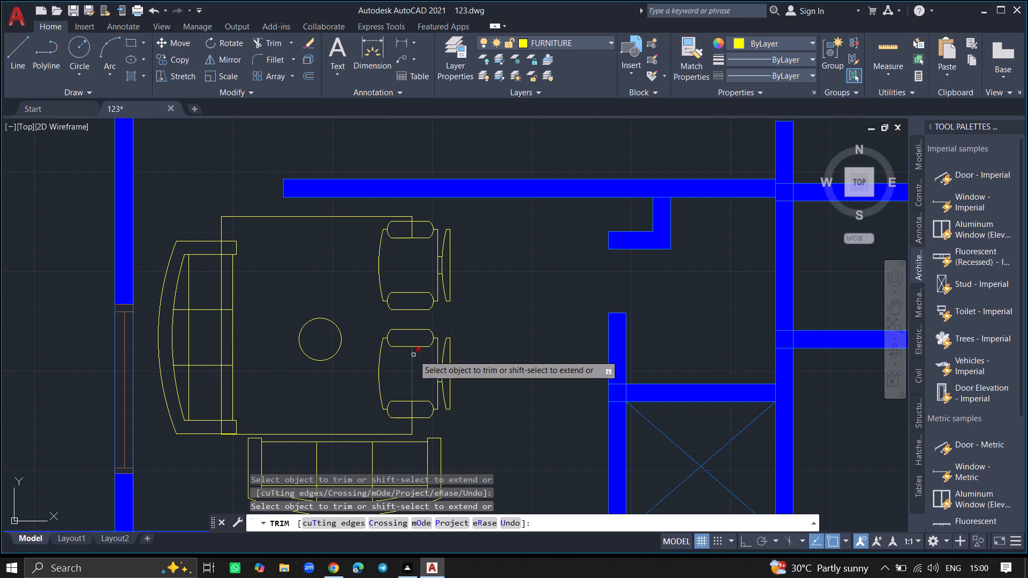
{"action": "left_click", "coordinate": [413, 355]}
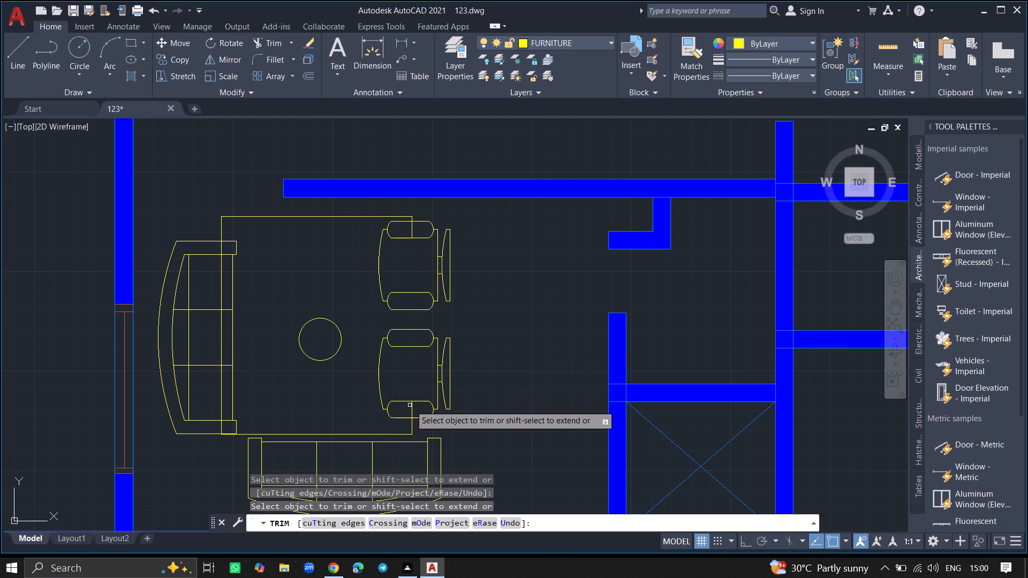
{"action": "left_click", "coordinate": [411, 407]}
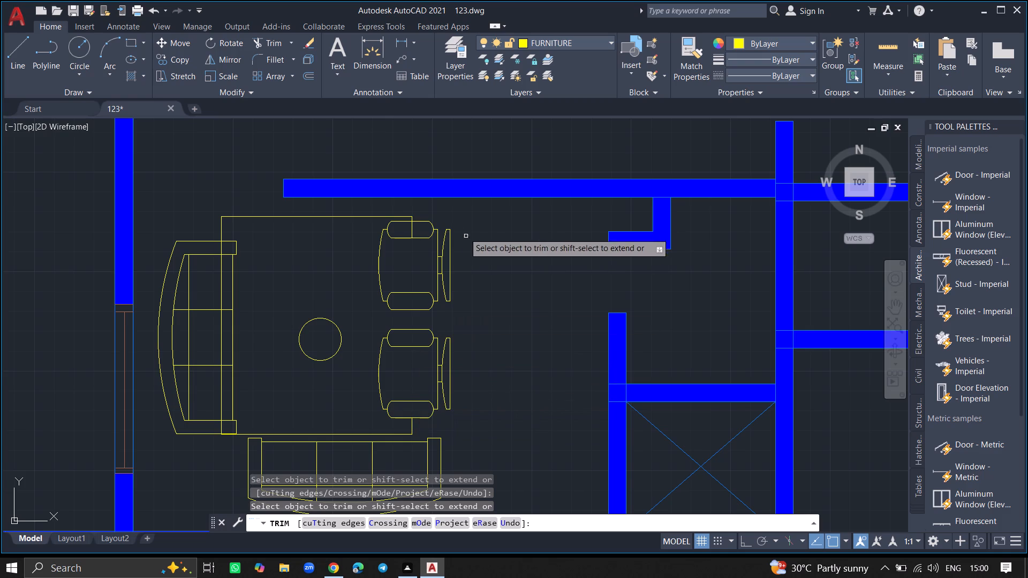
{"action": "left_click", "coordinate": [412, 231]}
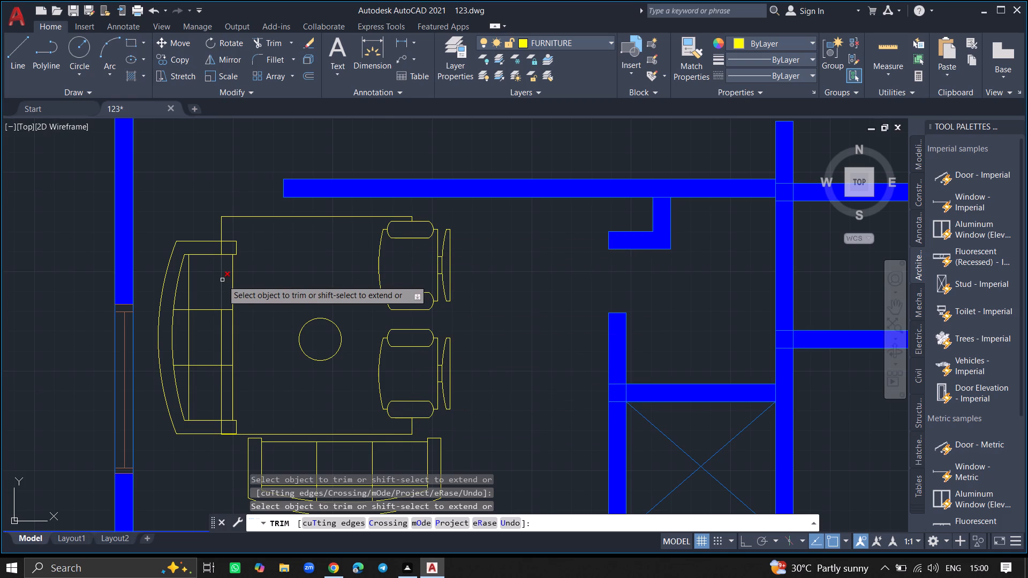
Trim away the part of the rug's west edge that runs through the west sofa.
{"action": "left_click", "coordinate": [222, 280]}
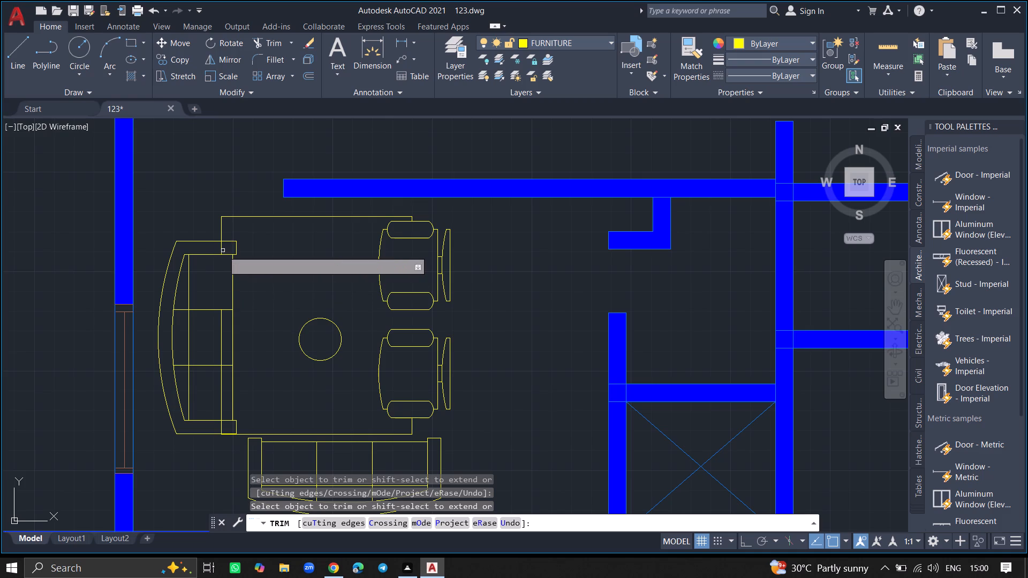
{"action": "left_click", "coordinate": [221, 250]}
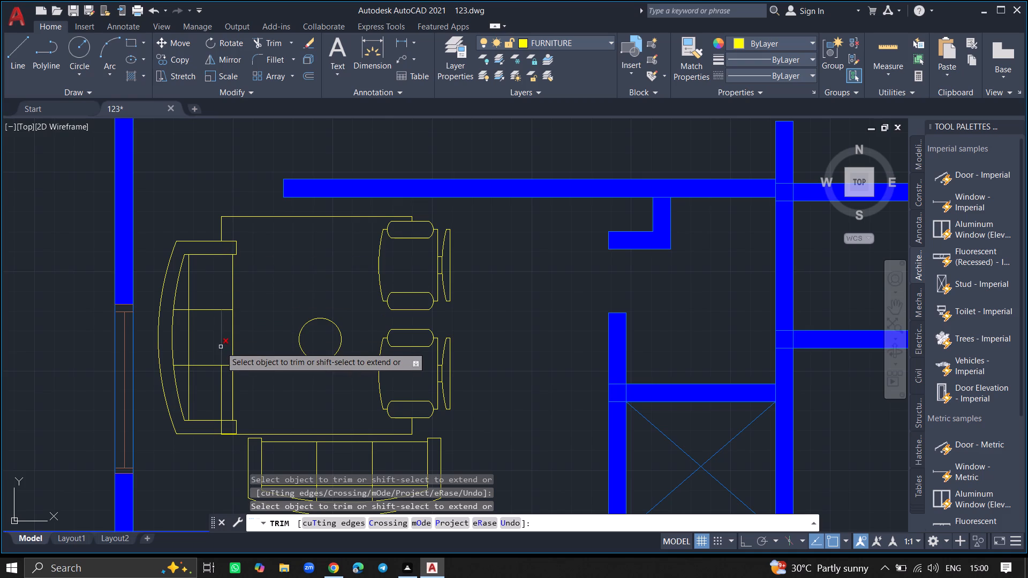
{"action": "left_click", "coordinate": [221, 347]}
{"action": "left_click", "coordinate": [223, 378]}
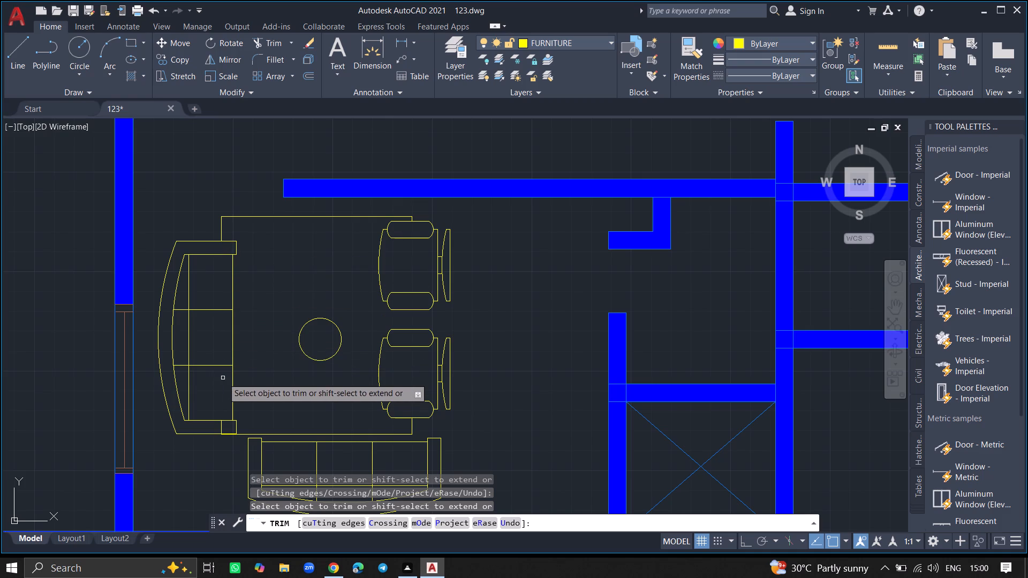
{"action": "left_click", "coordinate": [222, 431]}
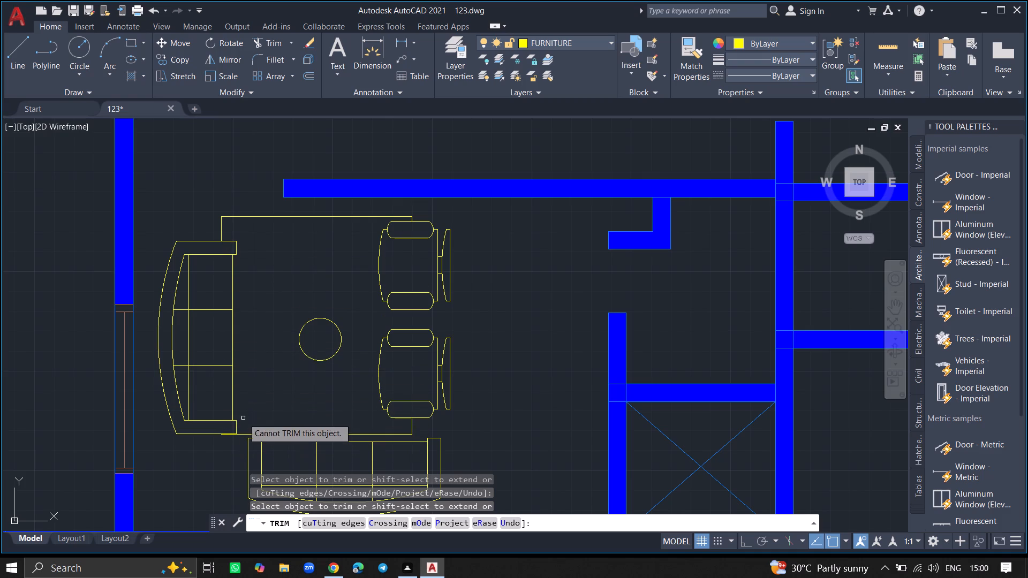
{"action": "key", "text": "Return"}
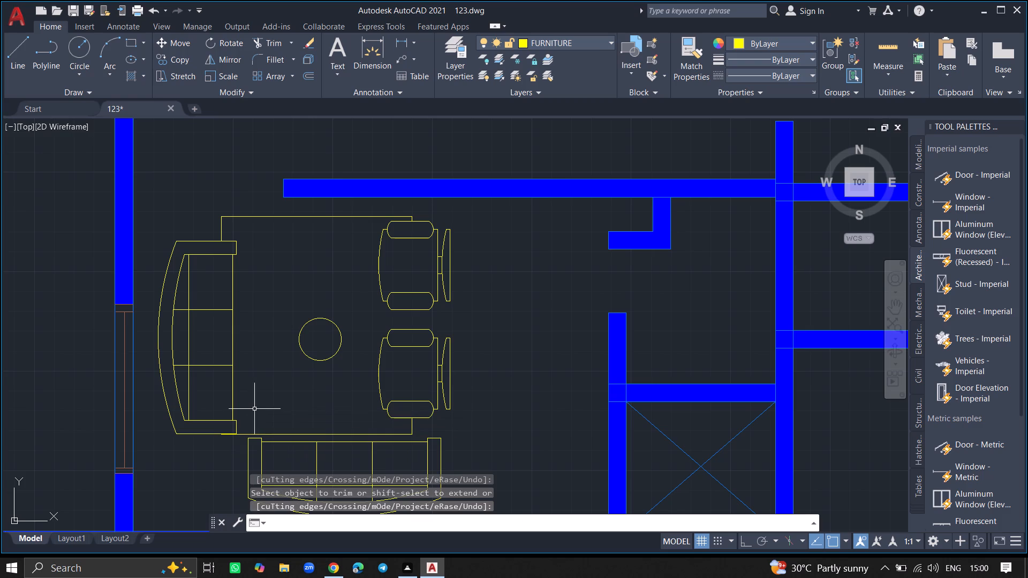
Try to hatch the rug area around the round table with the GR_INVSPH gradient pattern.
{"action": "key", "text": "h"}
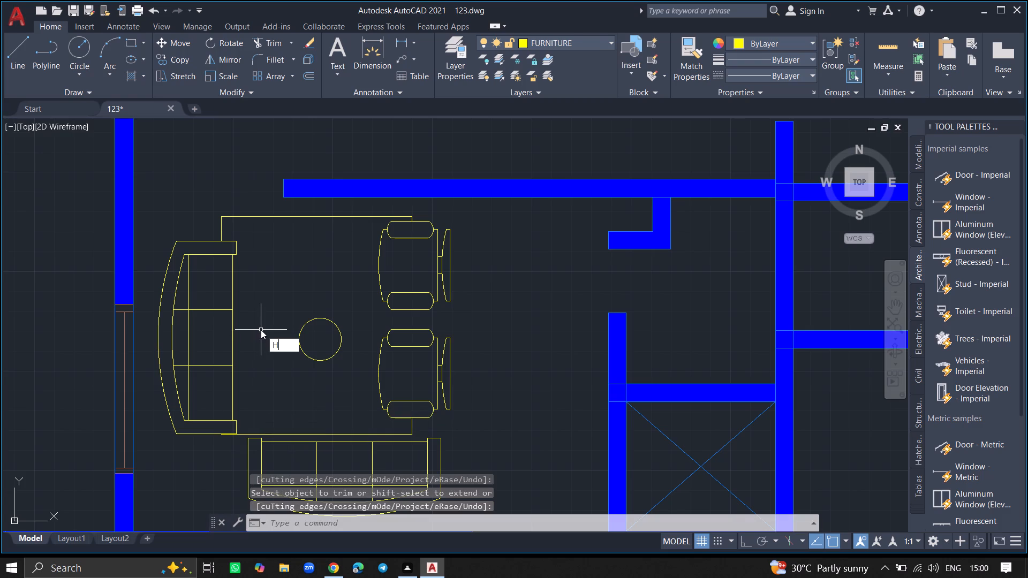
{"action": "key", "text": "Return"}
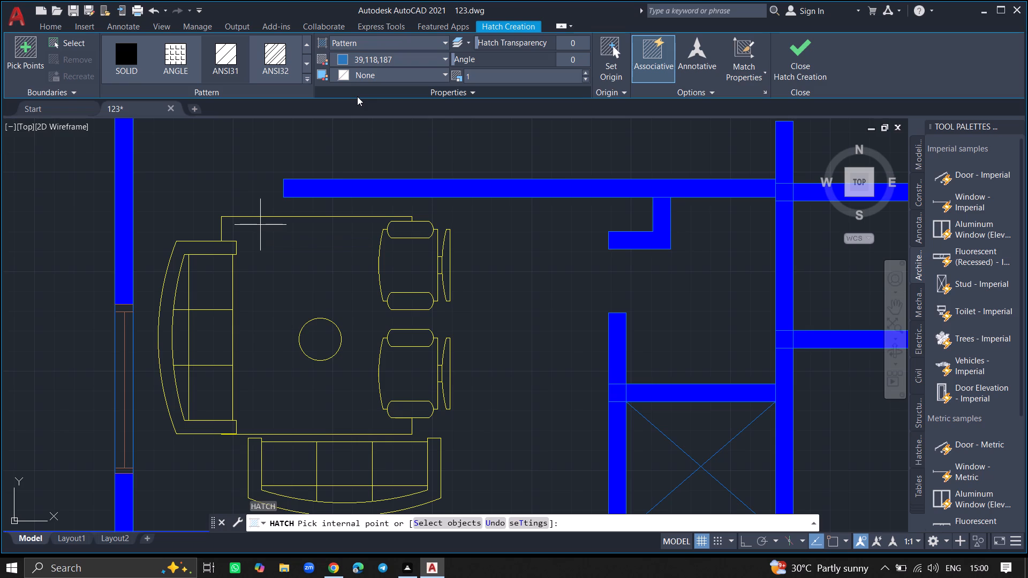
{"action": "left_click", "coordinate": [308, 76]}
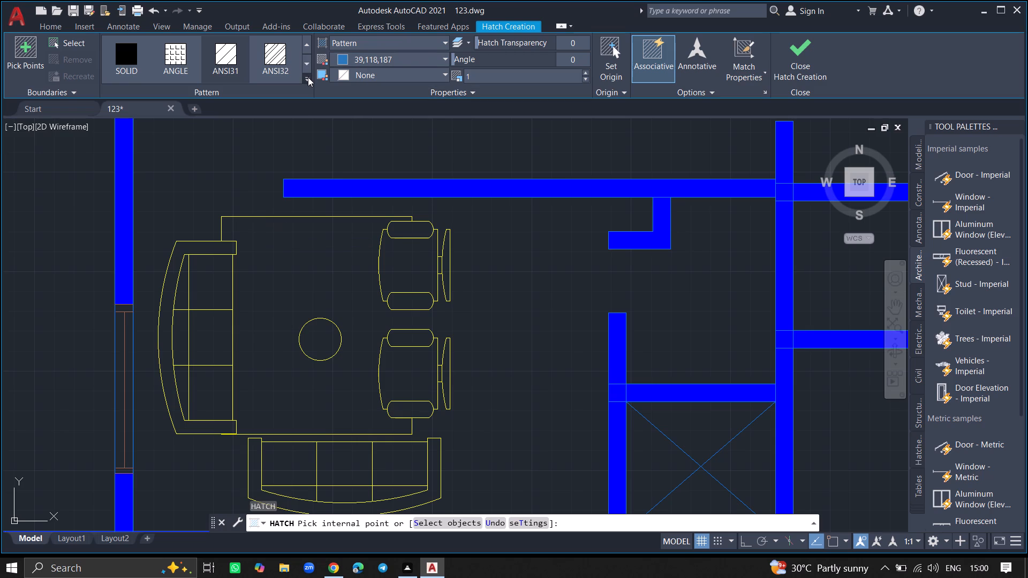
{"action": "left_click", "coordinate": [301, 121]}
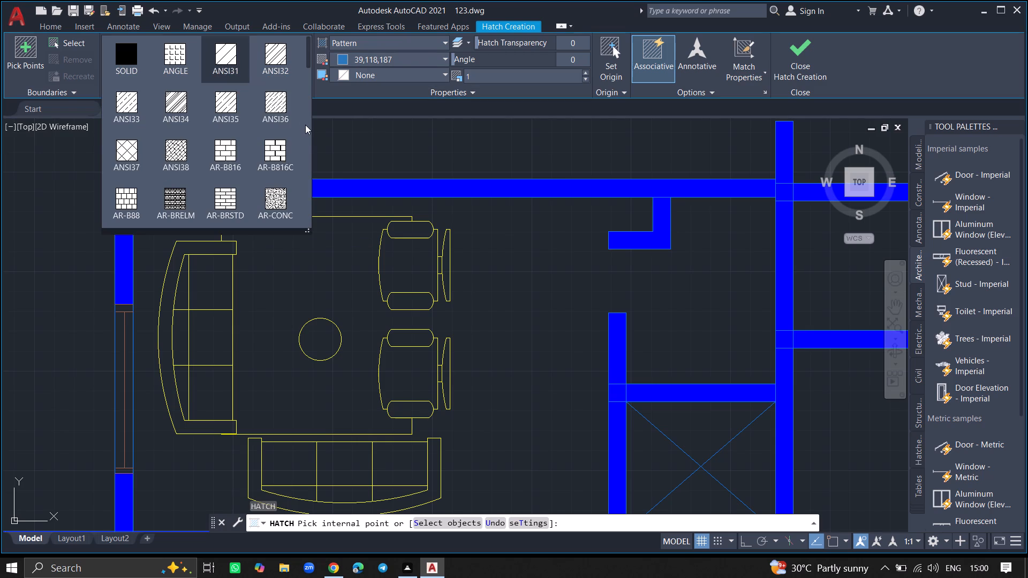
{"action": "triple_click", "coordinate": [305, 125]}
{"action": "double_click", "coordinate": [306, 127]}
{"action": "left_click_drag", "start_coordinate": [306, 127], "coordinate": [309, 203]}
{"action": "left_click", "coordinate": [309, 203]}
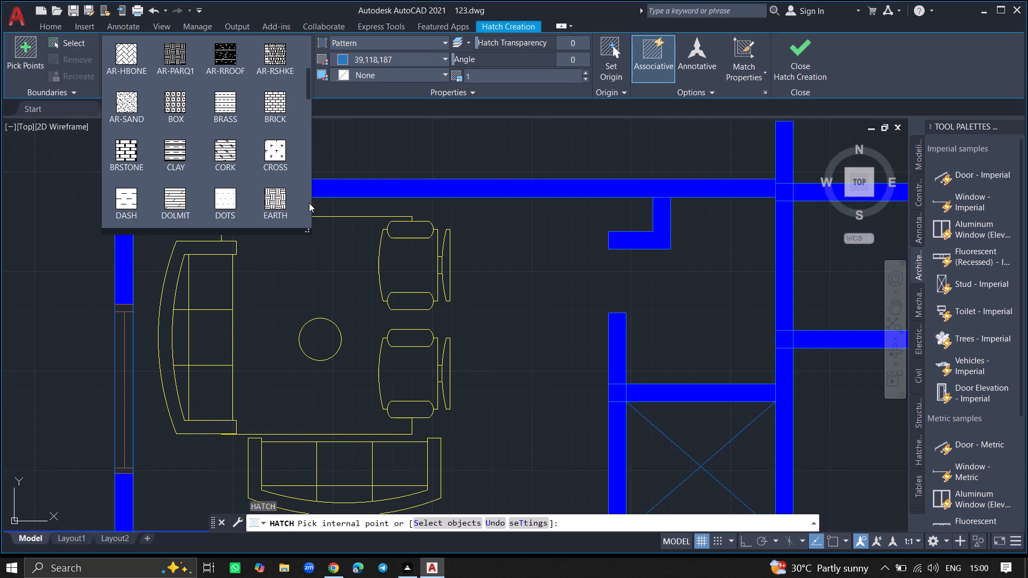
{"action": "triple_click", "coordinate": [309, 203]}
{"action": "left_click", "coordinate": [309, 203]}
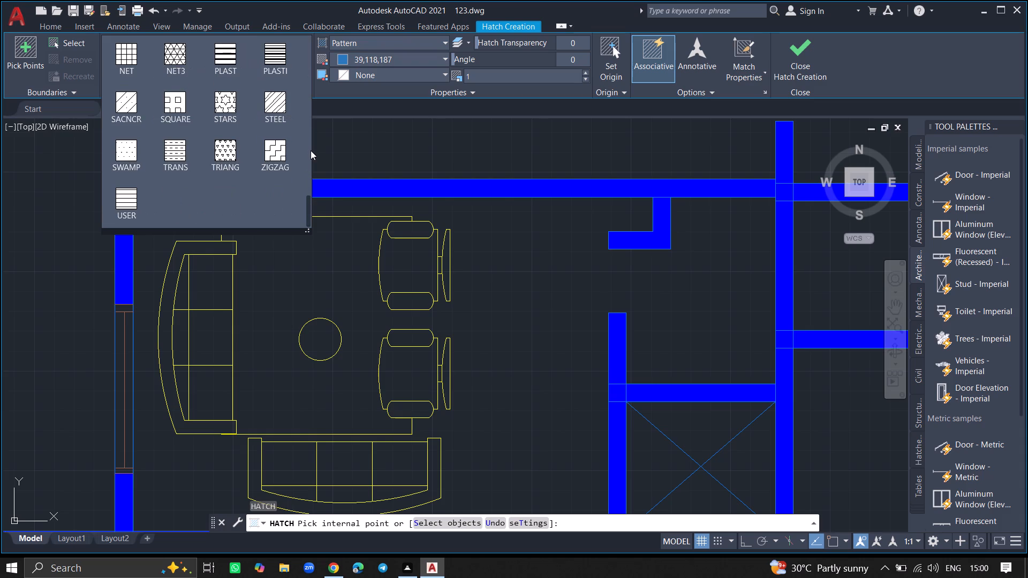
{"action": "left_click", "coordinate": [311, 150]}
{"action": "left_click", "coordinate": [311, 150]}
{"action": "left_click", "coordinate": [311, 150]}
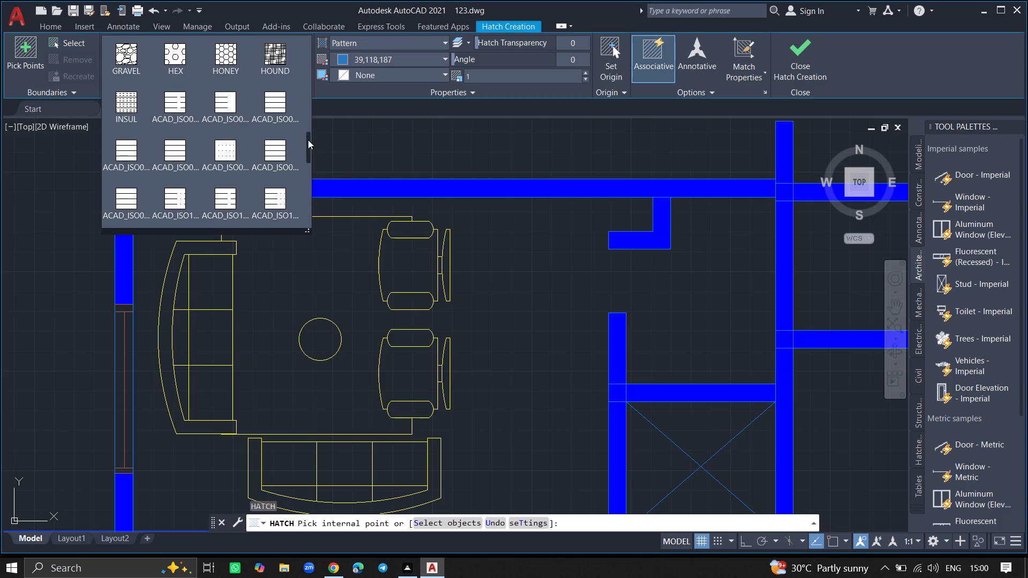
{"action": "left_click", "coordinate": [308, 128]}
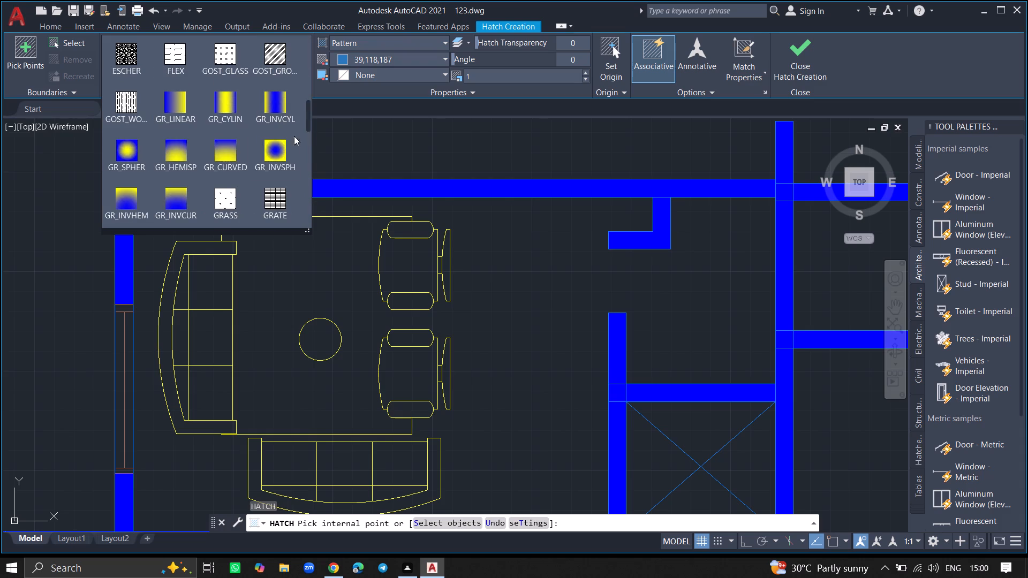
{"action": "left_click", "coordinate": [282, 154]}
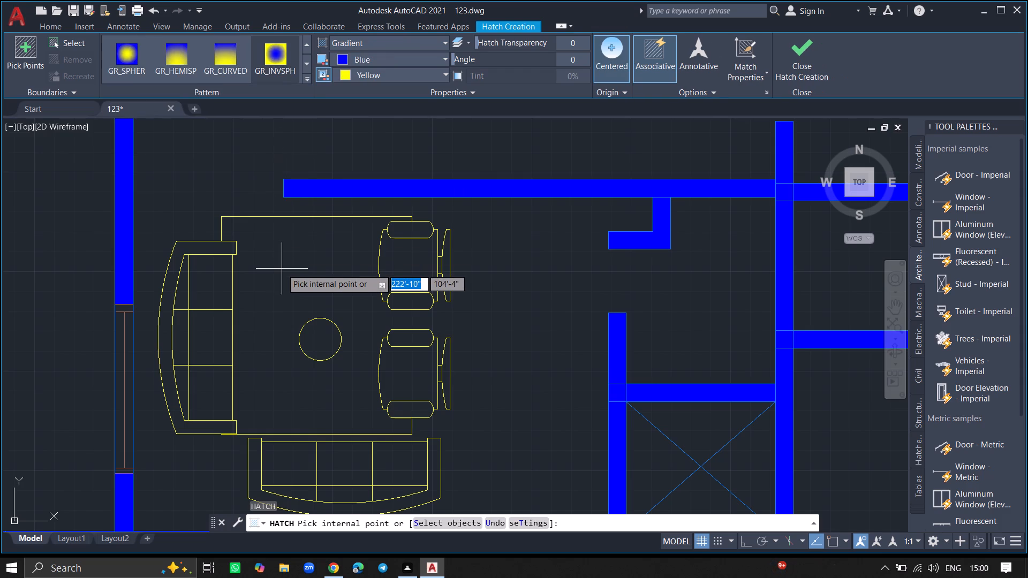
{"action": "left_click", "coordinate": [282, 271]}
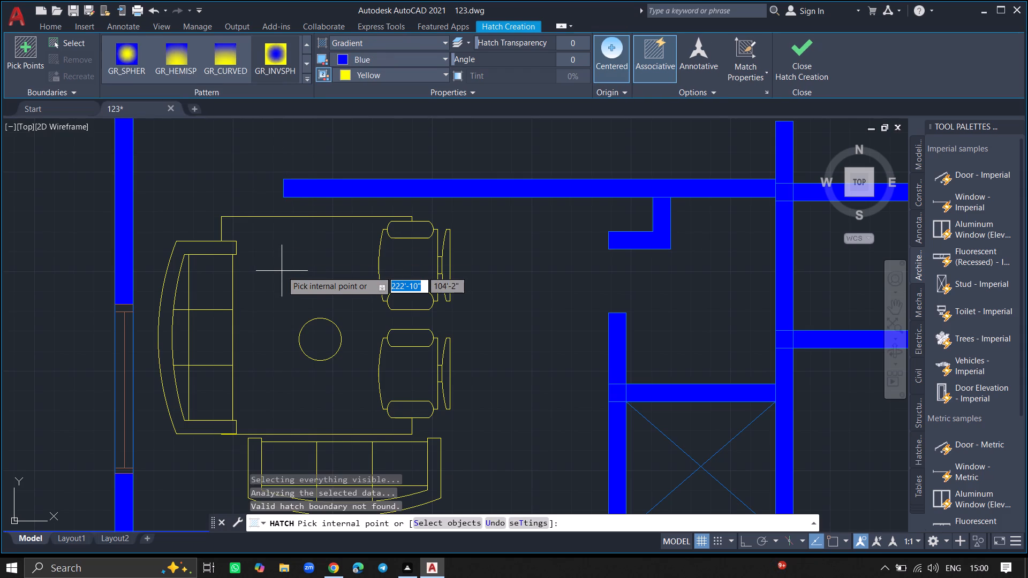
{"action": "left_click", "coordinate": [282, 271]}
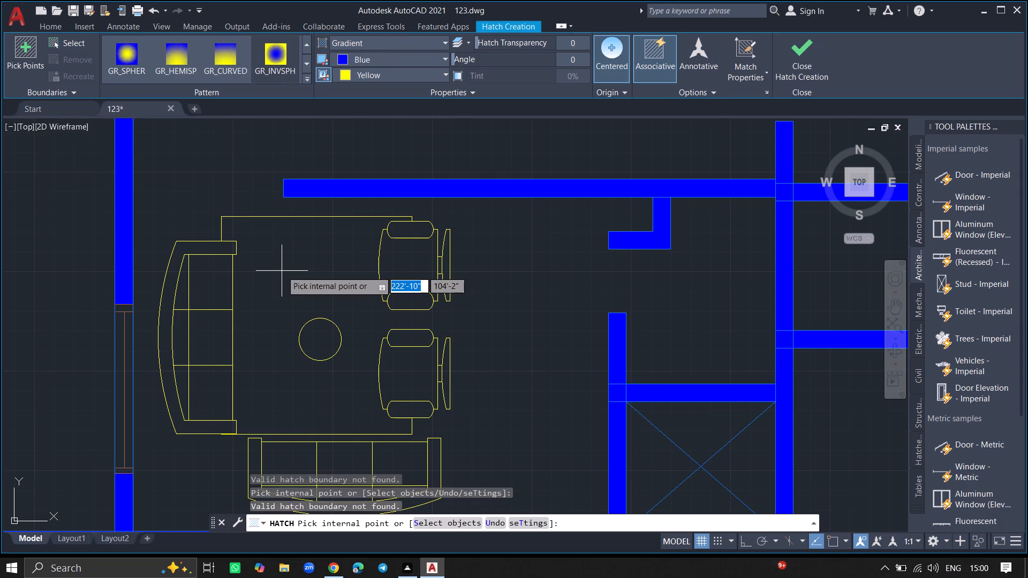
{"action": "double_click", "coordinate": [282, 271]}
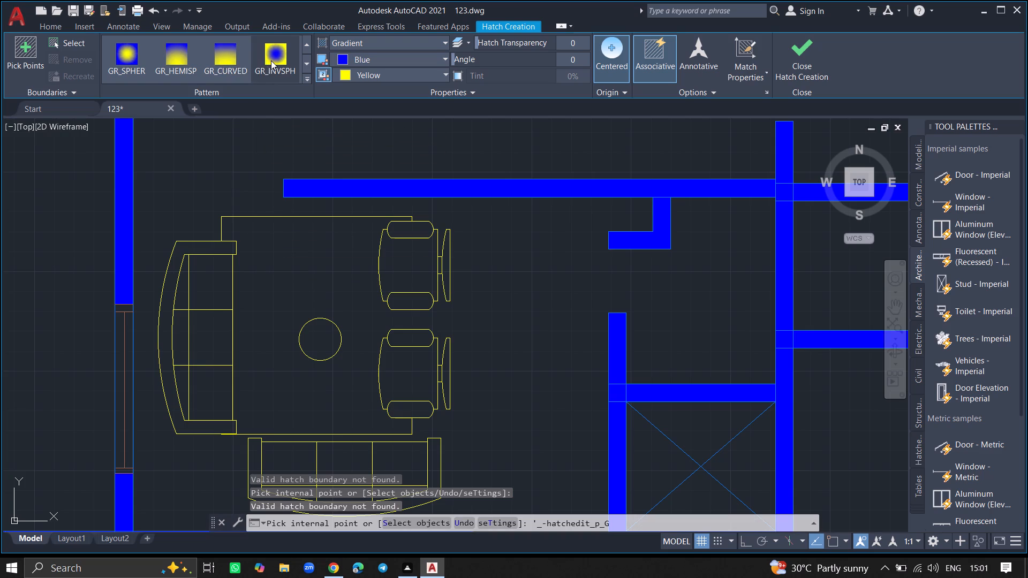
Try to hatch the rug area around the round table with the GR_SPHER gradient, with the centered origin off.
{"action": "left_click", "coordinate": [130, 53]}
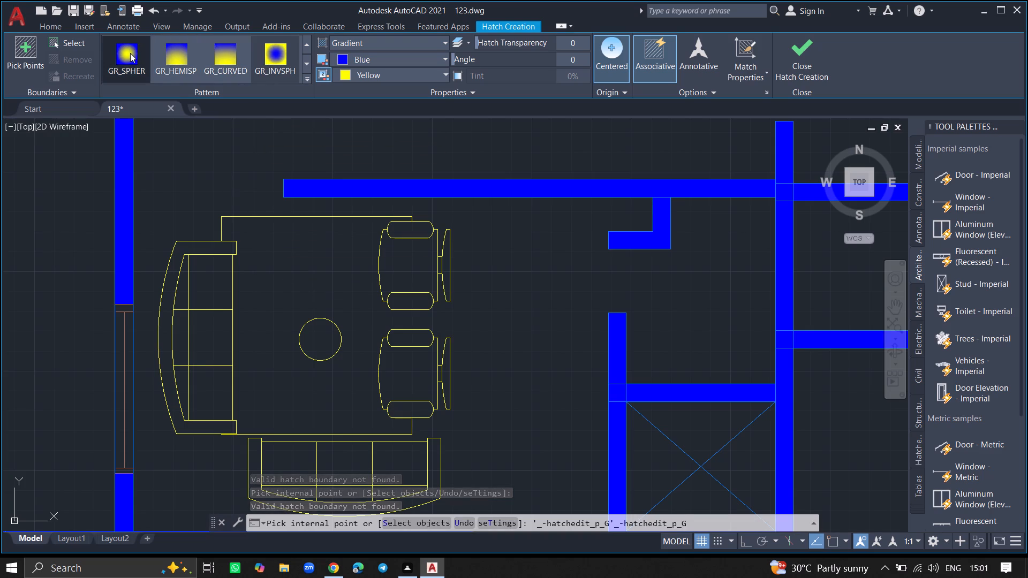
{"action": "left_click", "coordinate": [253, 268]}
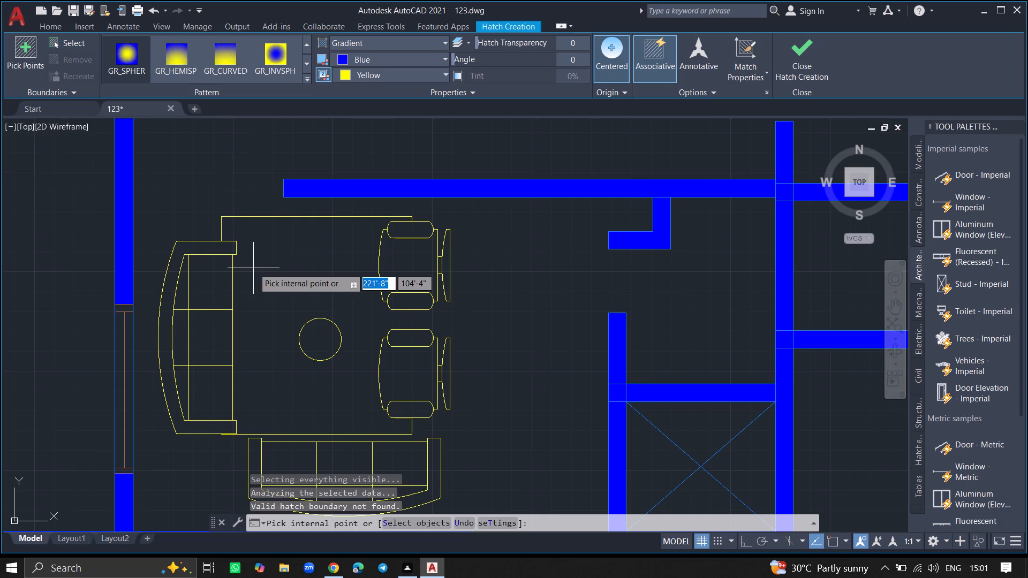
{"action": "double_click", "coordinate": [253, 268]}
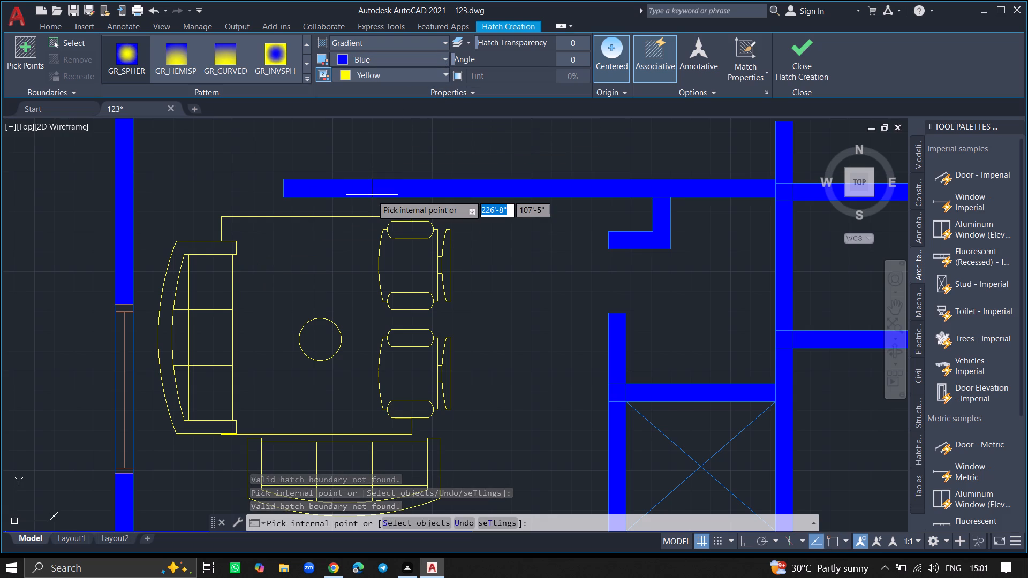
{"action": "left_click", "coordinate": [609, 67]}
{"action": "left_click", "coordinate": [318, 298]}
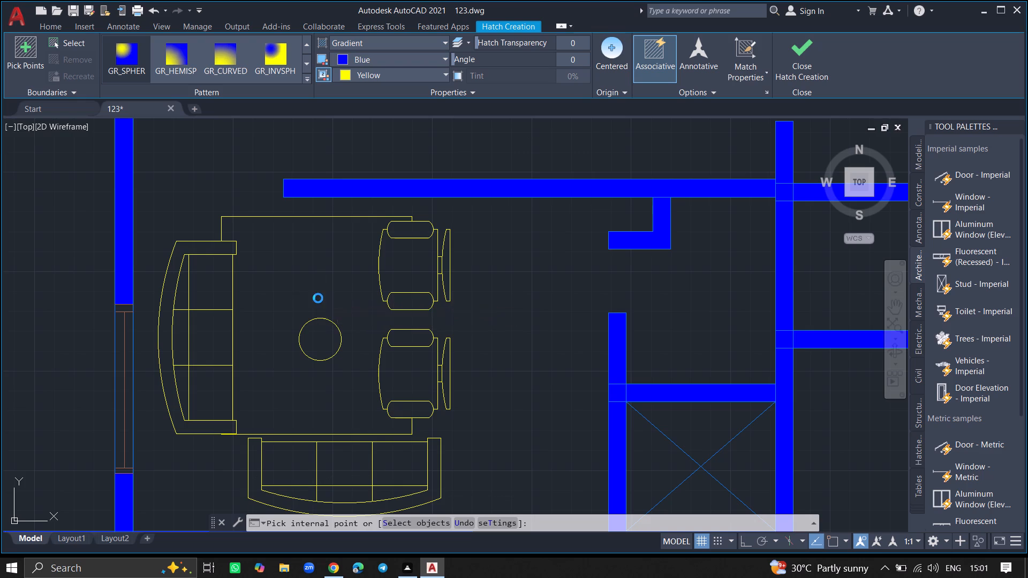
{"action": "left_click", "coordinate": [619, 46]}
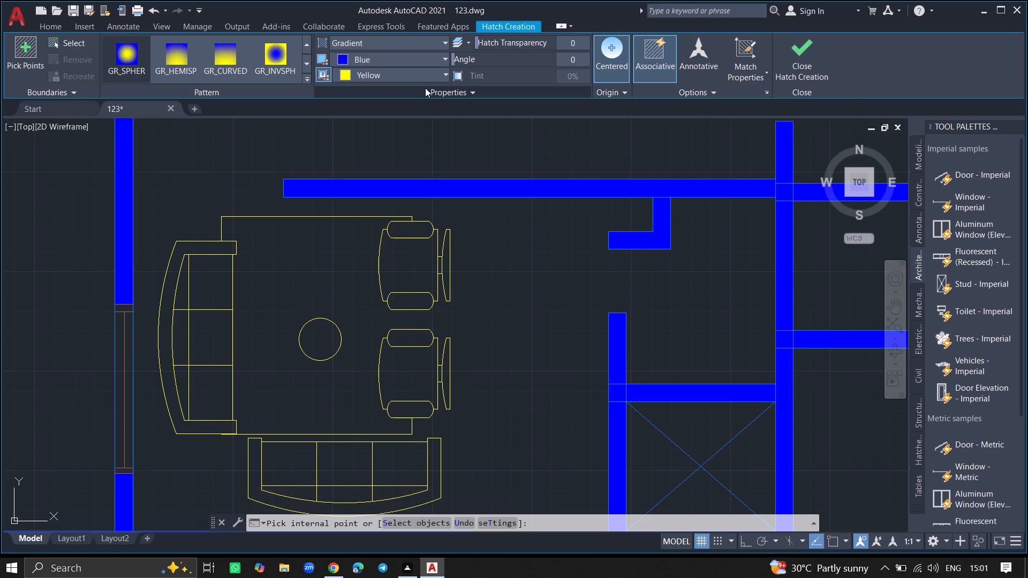
Switch the hatch pattern to GOST_GLASS and try to fill the rug area around the round table.
{"action": "left_click", "coordinate": [305, 43]}
{"action": "left_click", "coordinate": [305, 43]}
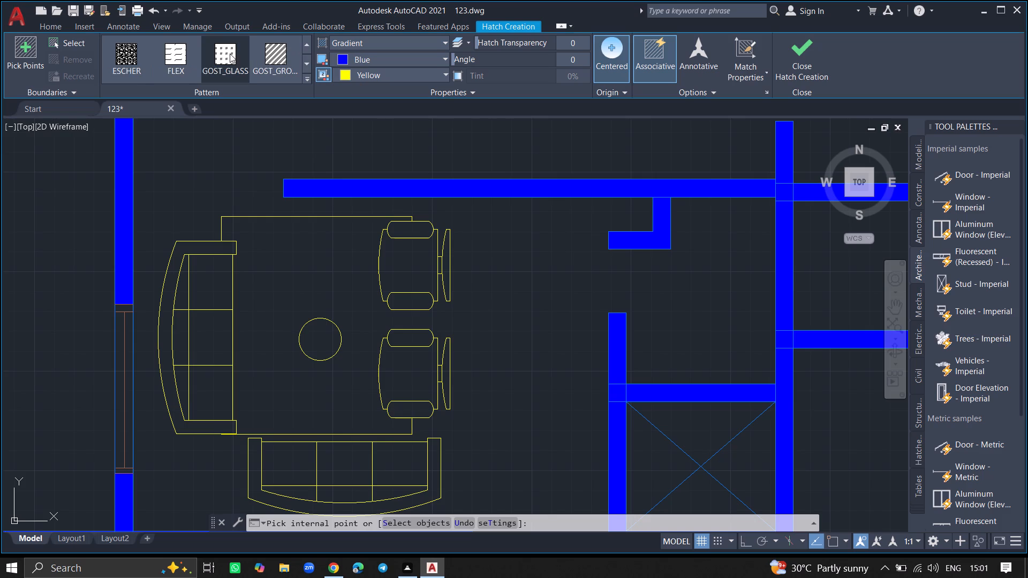
{"action": "left_click", "coordinate": [226, 54]}
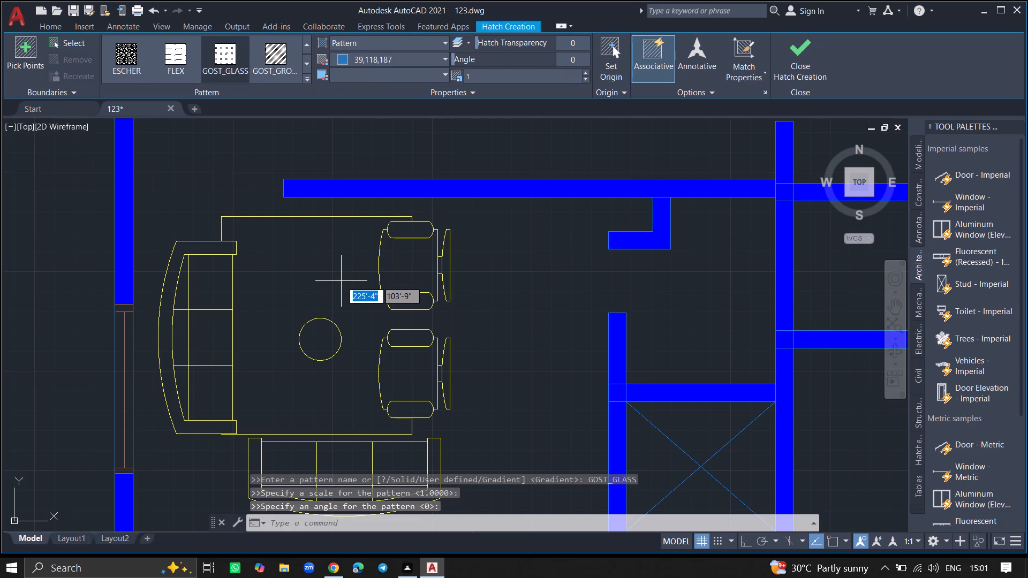
{"action": "left_click", "coordinate": [341, 281]}
{"action": "triple_click", "coordinate": [341, 281]}
{"action": "triple_click", "coordinate": [341, 281]}
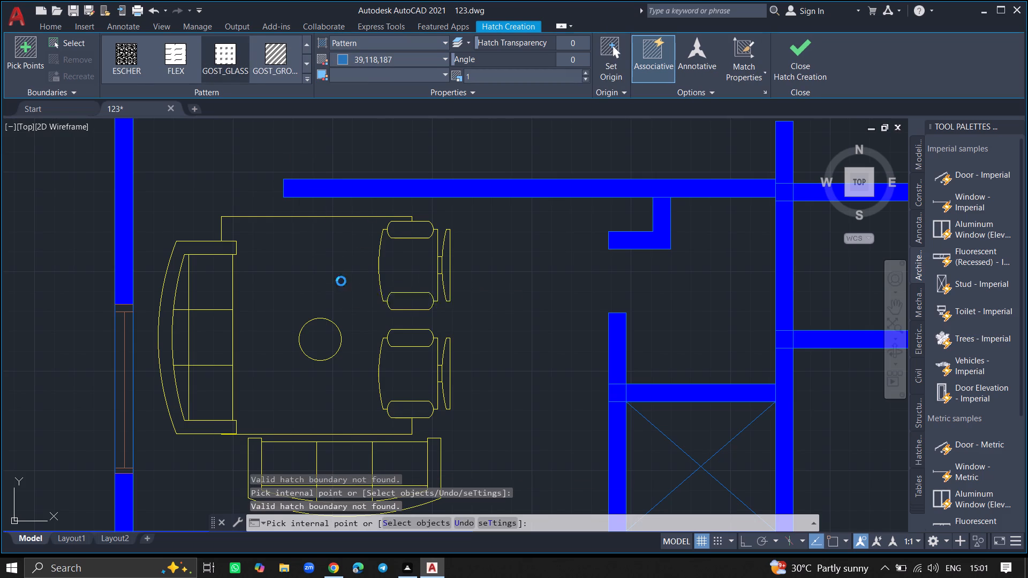
{"action": "scroll", "coordinate": [341, 281], "scroll_direction": "down", "scroll_amount": 4, "text": "ctrl"}
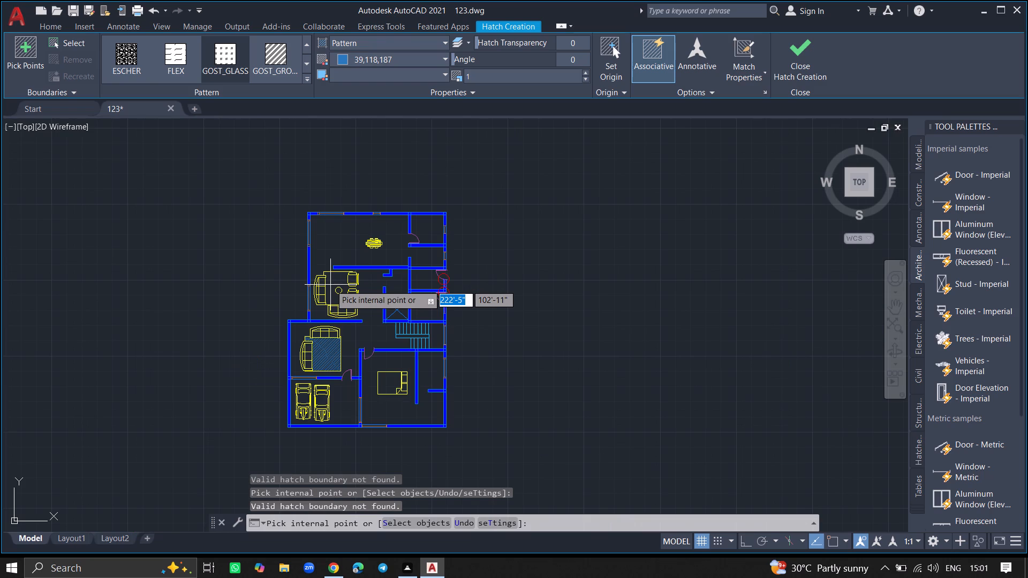
{"action": "scroll", "coordinate": [330, 285], "scroll_direction": "up", "scroll_amount": 8, "text": "ctrl"}
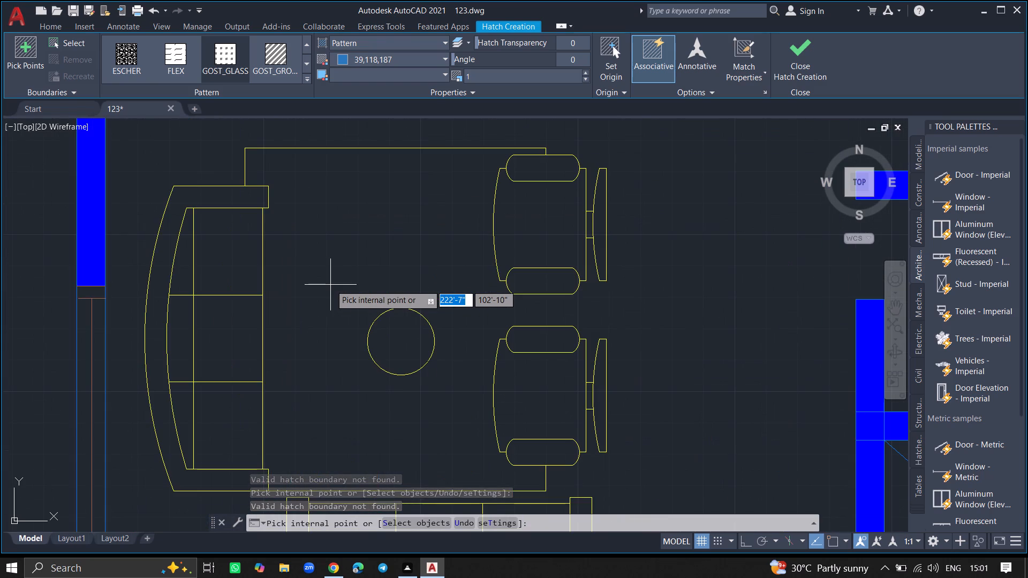
Set the hatch colour to 247,242,129 and try again to fill the rug area between the west sofa and the armchairs.
{"action": "left_click", "coordinate": [389, 58]}
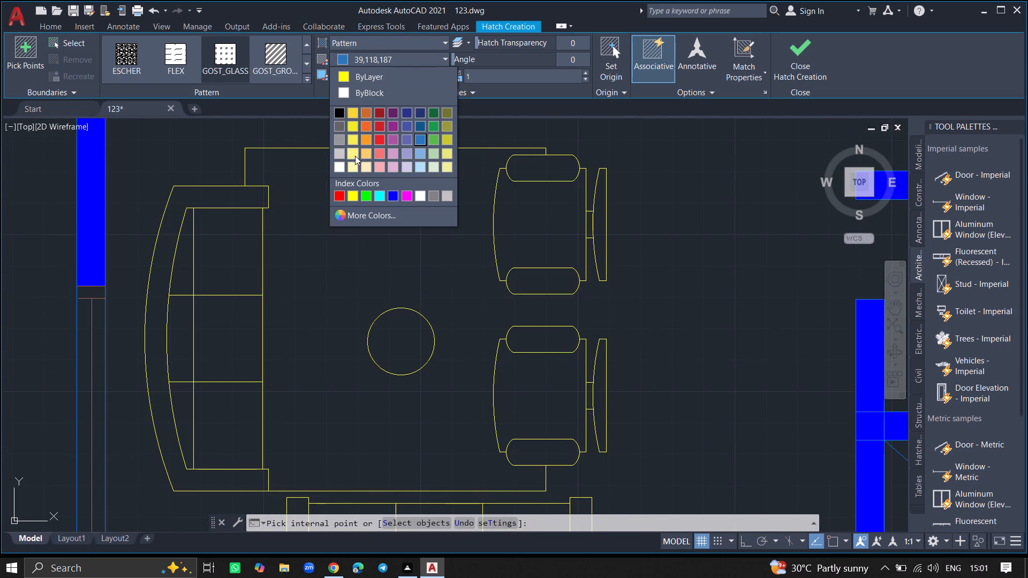
{"action": "left_click", "coordinate": [355, 156]}
{"action": "left_click", "coordinate": [355, 187]}
{"action": "left_click", "coordinate": [355, 187]}
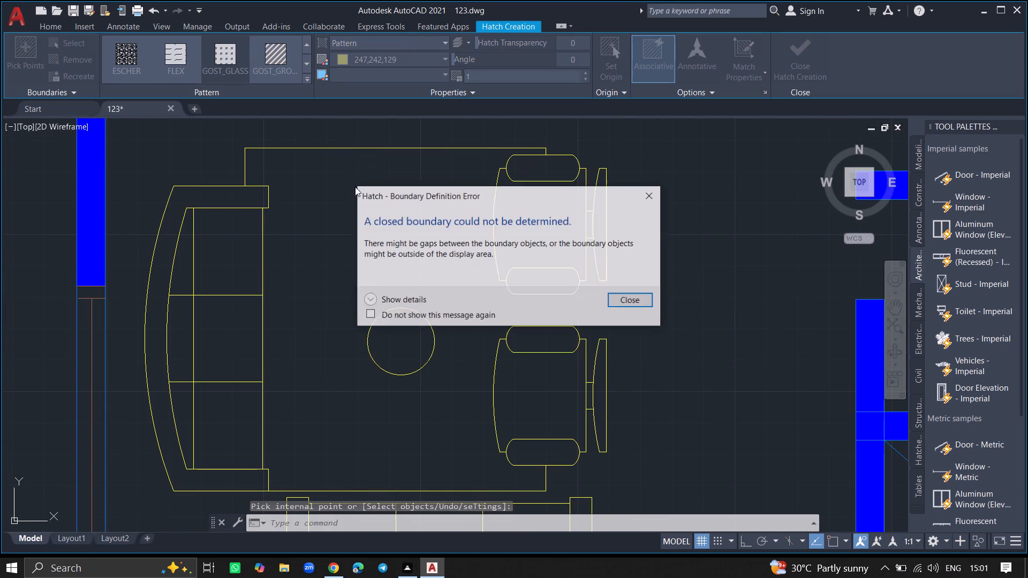
{"action": "left_click", "coordinate": [623, 303]}
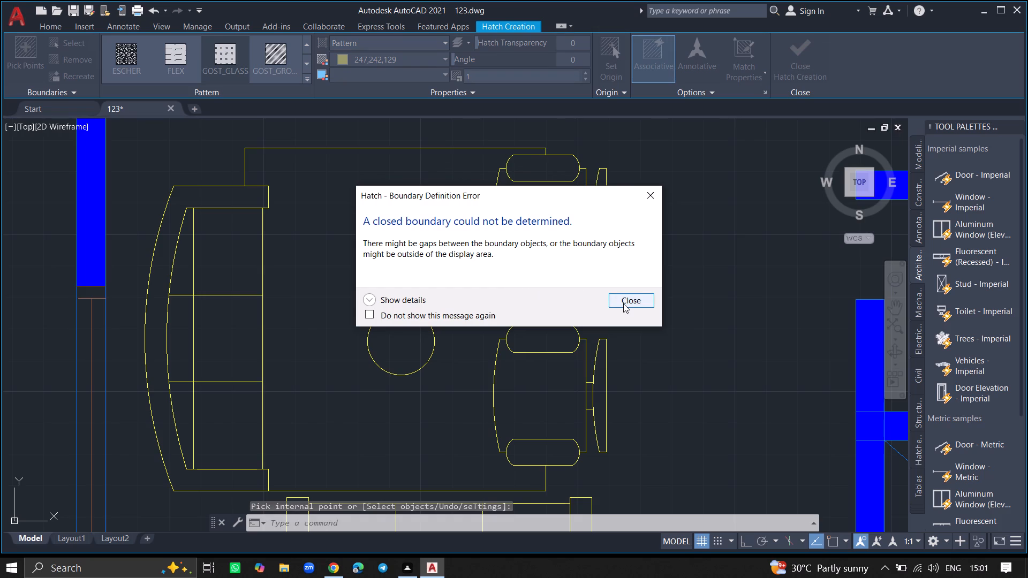
{"action": "left_click", "coordinate": [452, 278]}
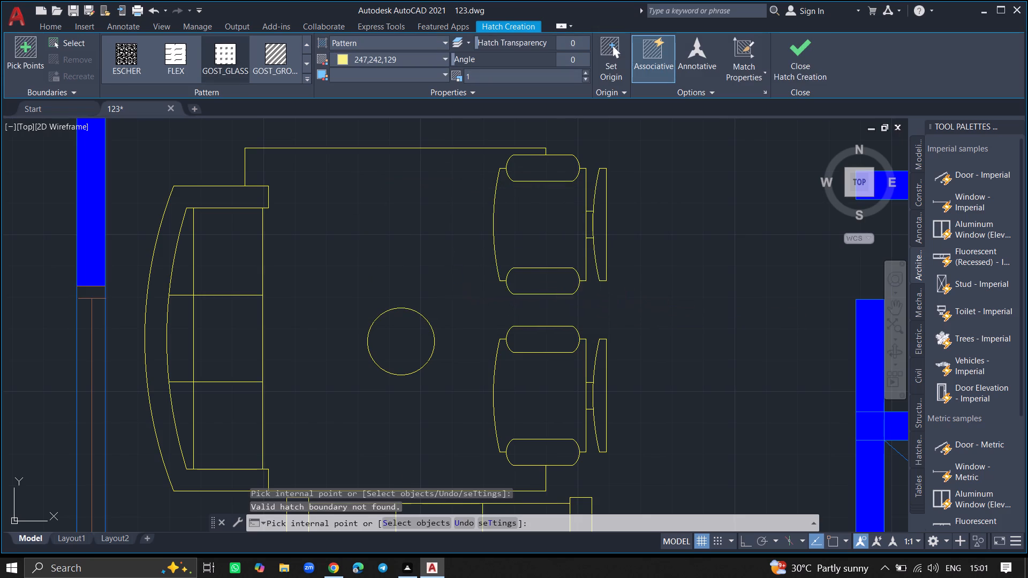
{"action": "triple_click", "coordinate": [452, 278]}
{"action": "left_click", "coordinate": [452, 278]}
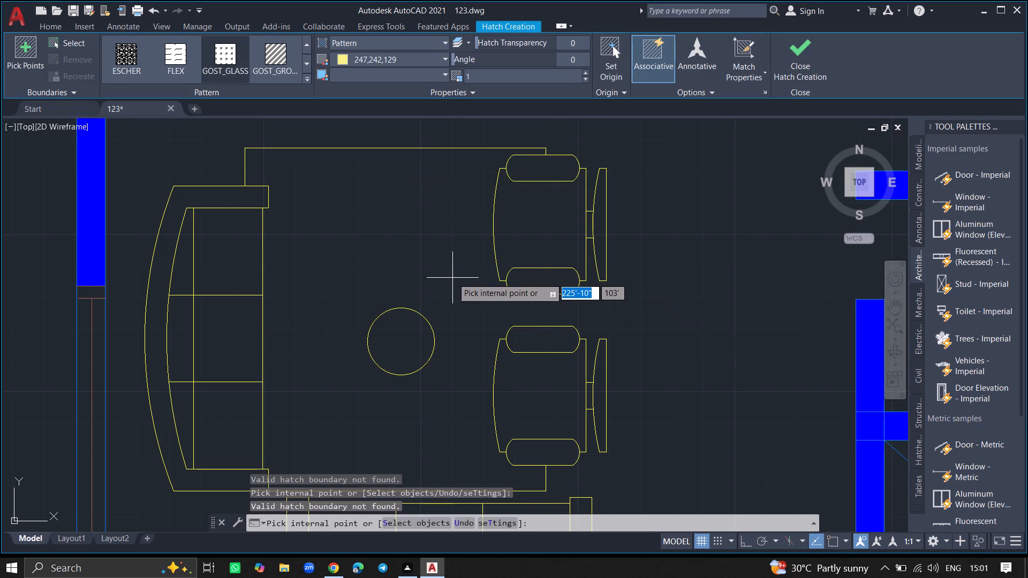
{"action": "key", "text": "Escape"}
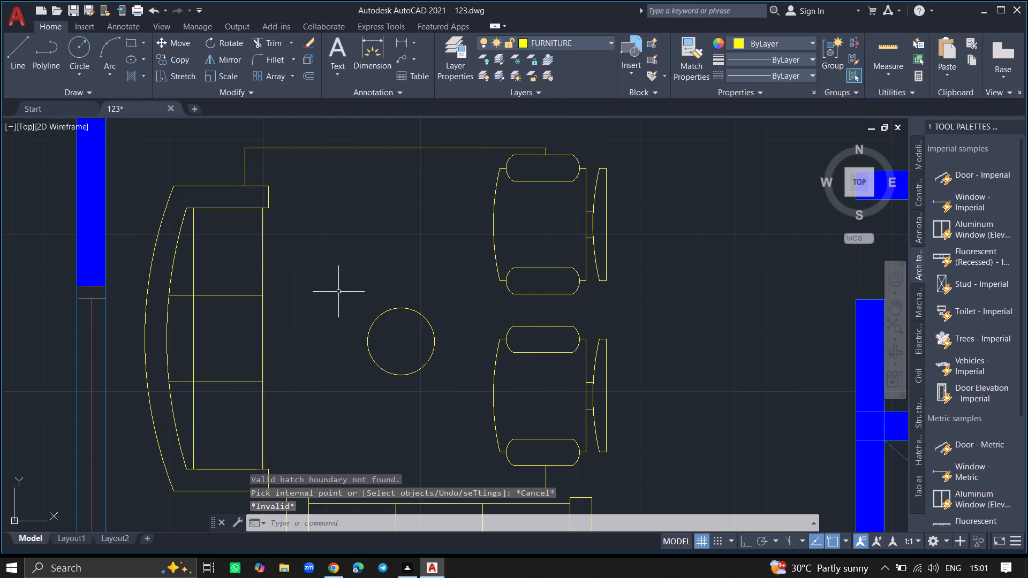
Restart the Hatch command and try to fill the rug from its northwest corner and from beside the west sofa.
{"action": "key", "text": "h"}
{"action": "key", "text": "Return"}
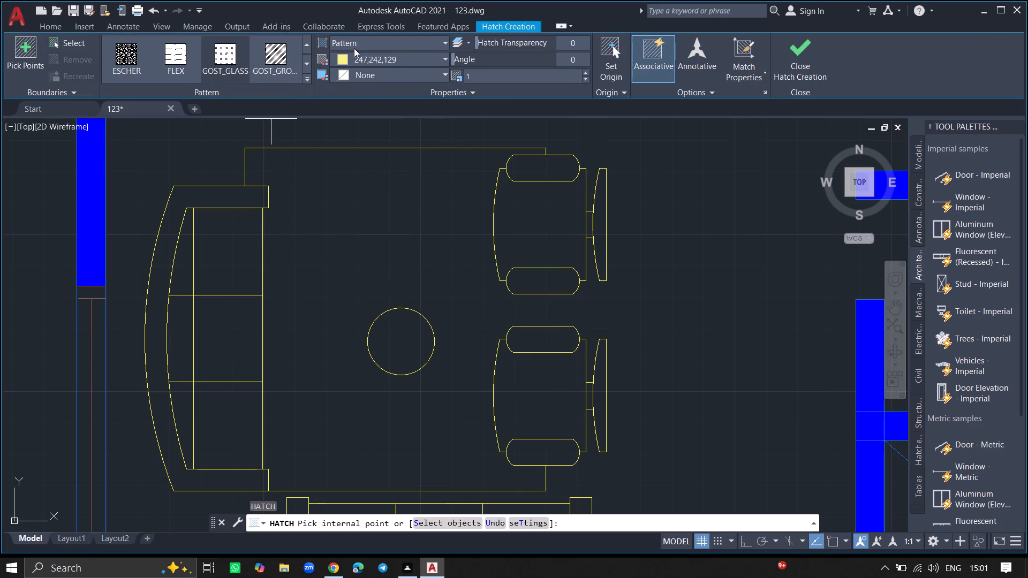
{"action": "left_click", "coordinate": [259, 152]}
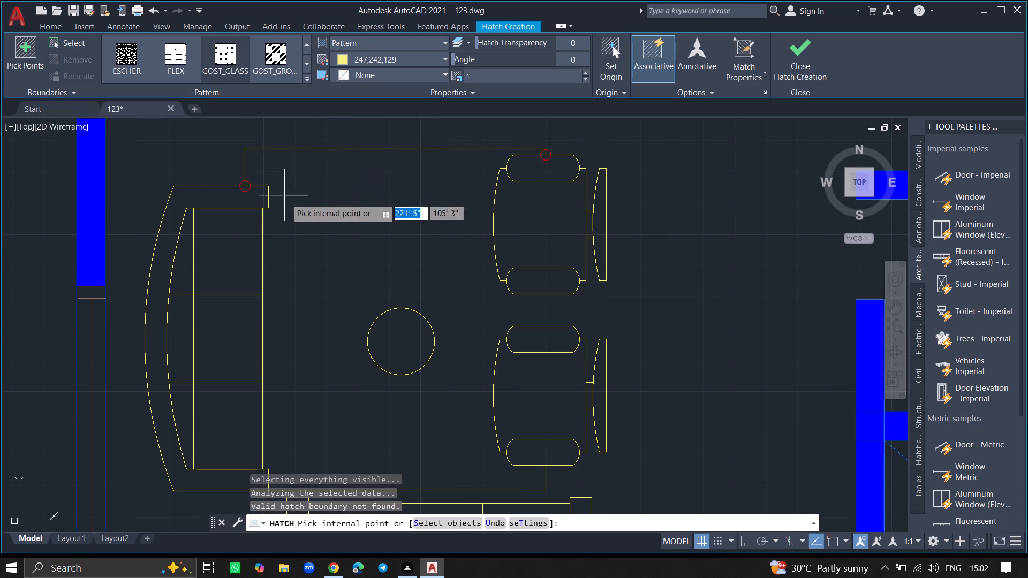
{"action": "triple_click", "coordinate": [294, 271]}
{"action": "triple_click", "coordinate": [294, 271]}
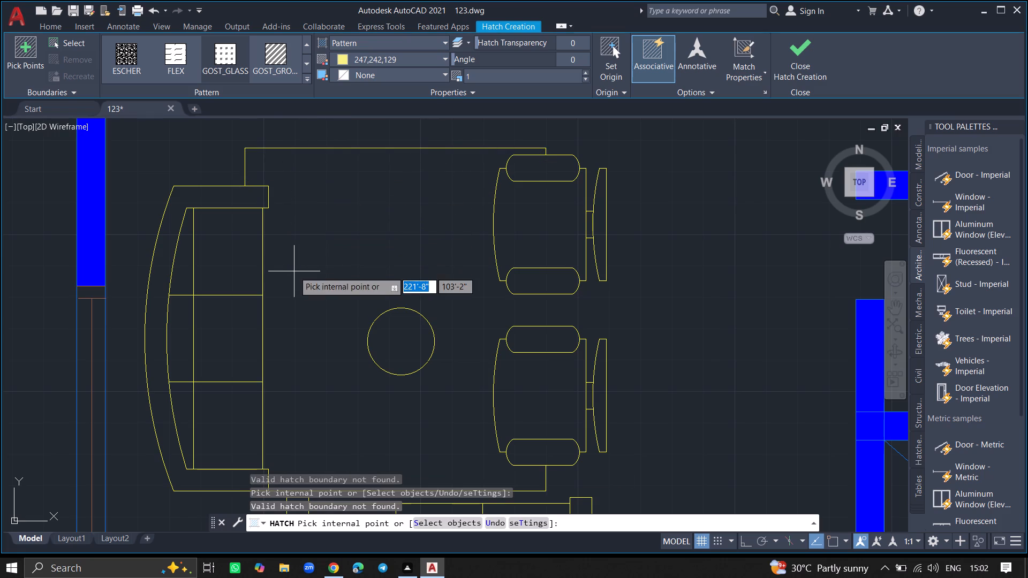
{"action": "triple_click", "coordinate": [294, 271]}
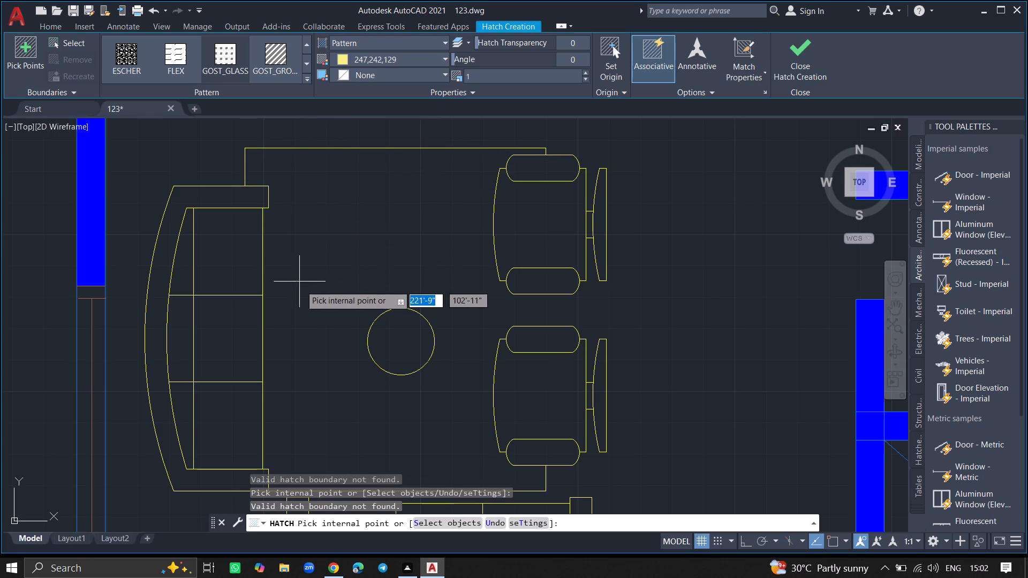
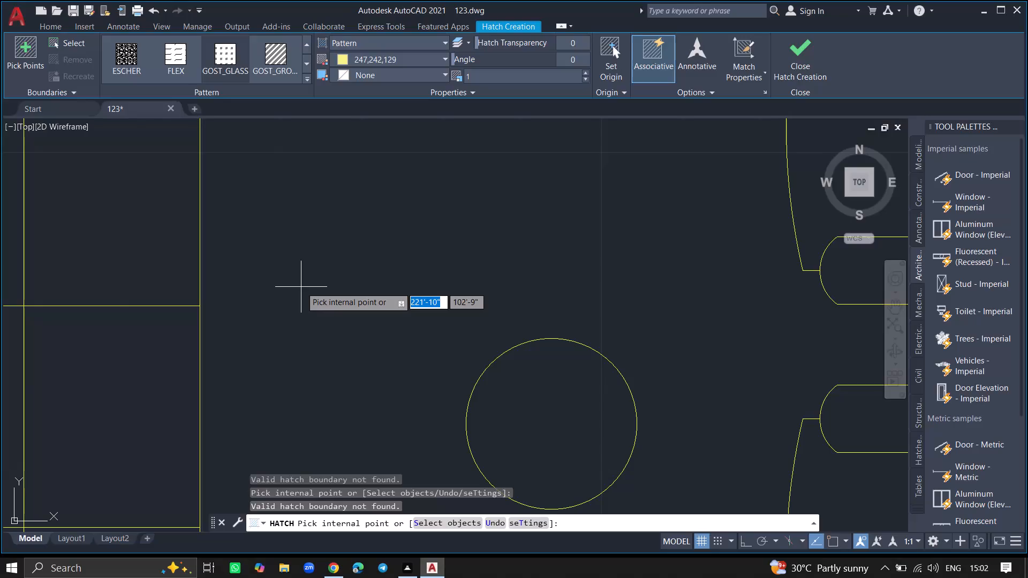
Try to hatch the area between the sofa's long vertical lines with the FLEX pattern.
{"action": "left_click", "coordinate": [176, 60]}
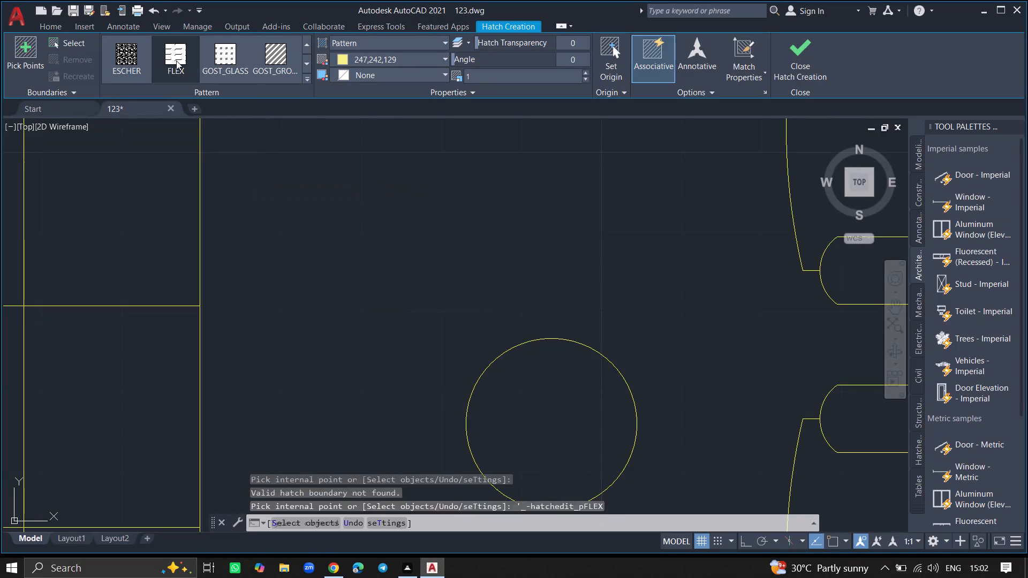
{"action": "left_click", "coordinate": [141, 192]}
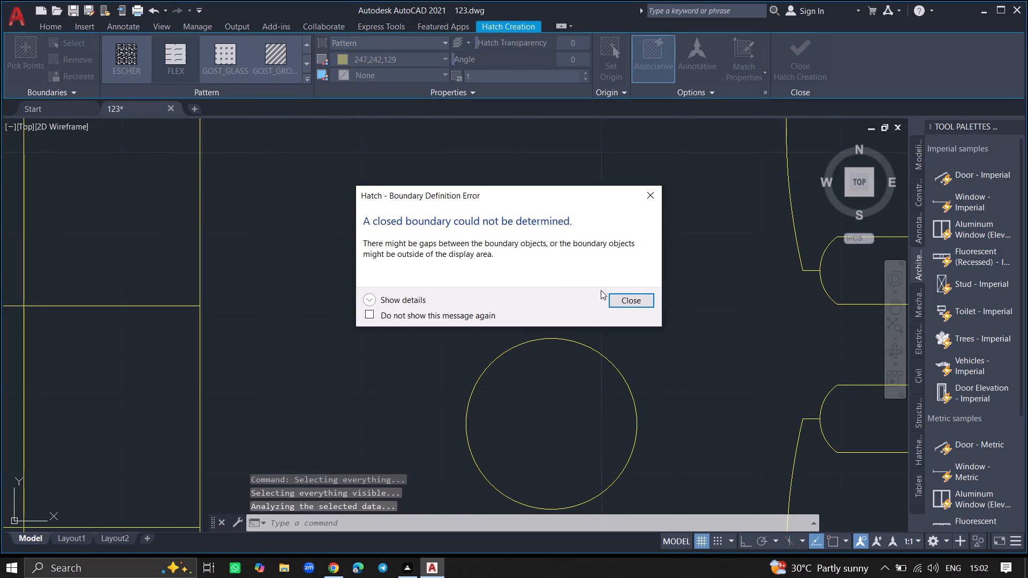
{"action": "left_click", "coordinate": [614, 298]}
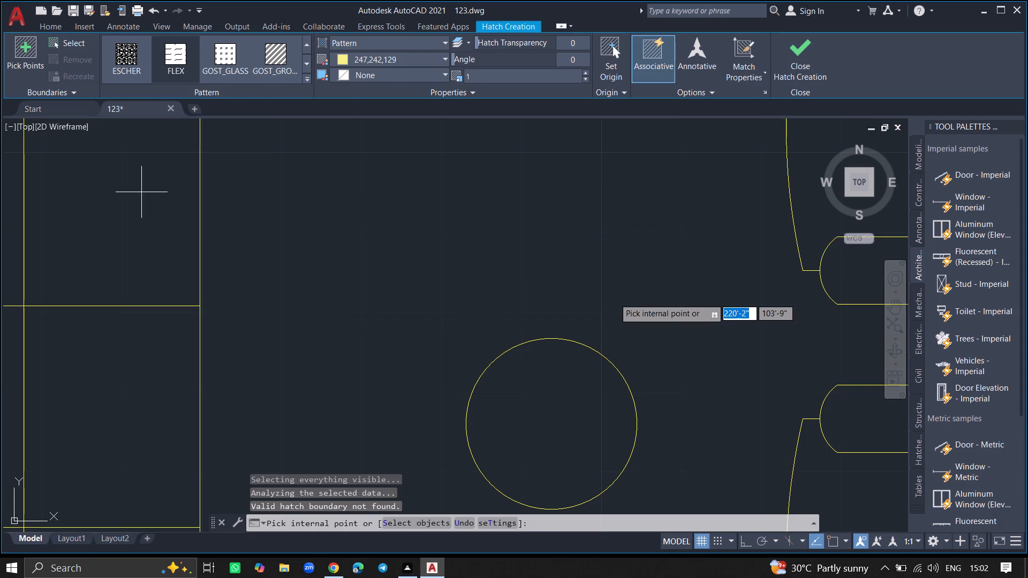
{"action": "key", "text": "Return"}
Examine closely the junction where the left edge of the rug outline meets the sofa's arm for a gap.
{"action": "scroll", "coordinate": [614, 298], "scroll_direction": "down", "scroll_amount": 6, "text": "ctrl"}
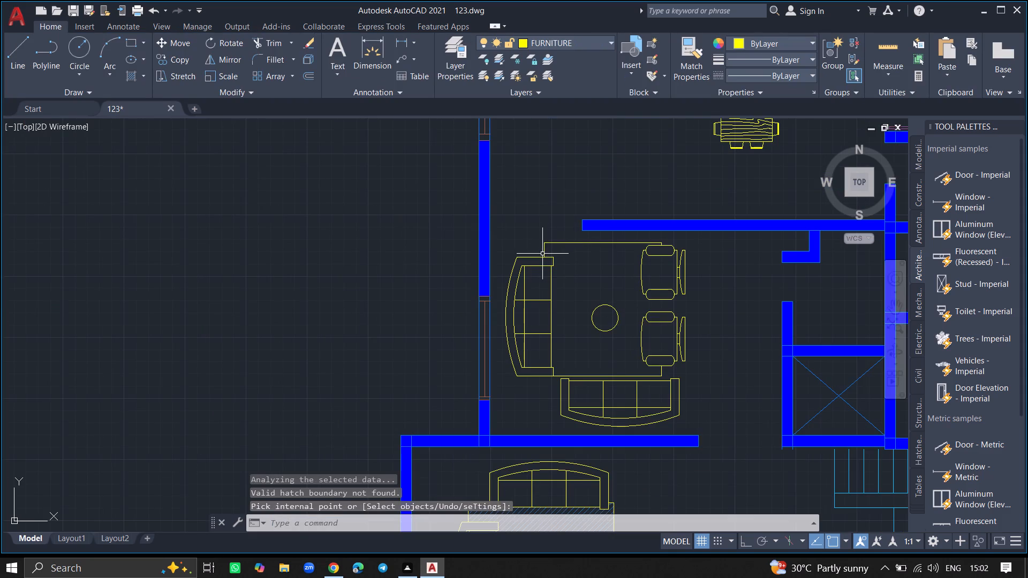
{"action": "scroll", "coordinate": [542, 254], "scroll_direction": "up", "scroll_amount": 12, "text": "ctrl"}
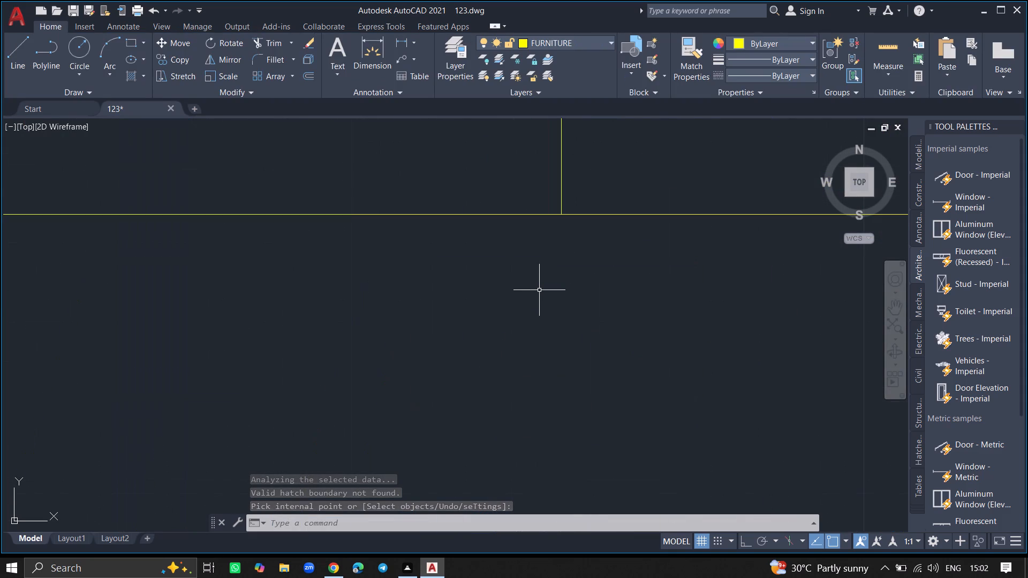
{"action": "scroll", "coordinate": [562, 209], "scroll_direction": "up", "scroll_amount": 6, "text": "ctrl"}
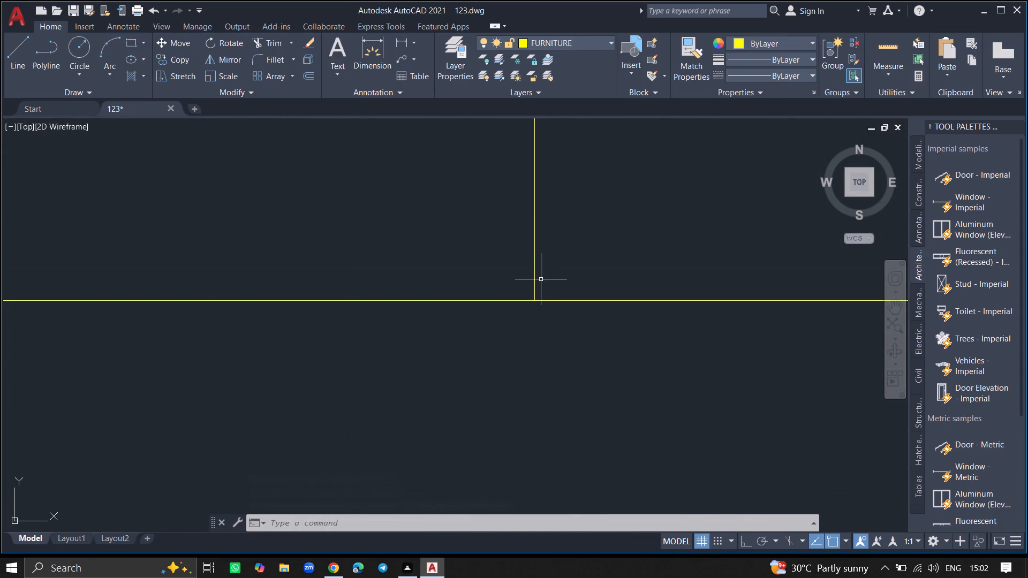
{"action": "scroll", "coordinate": [533, 309], "scroll_direction": "up", "scroll_amount": 4, "text": "ctrl"}
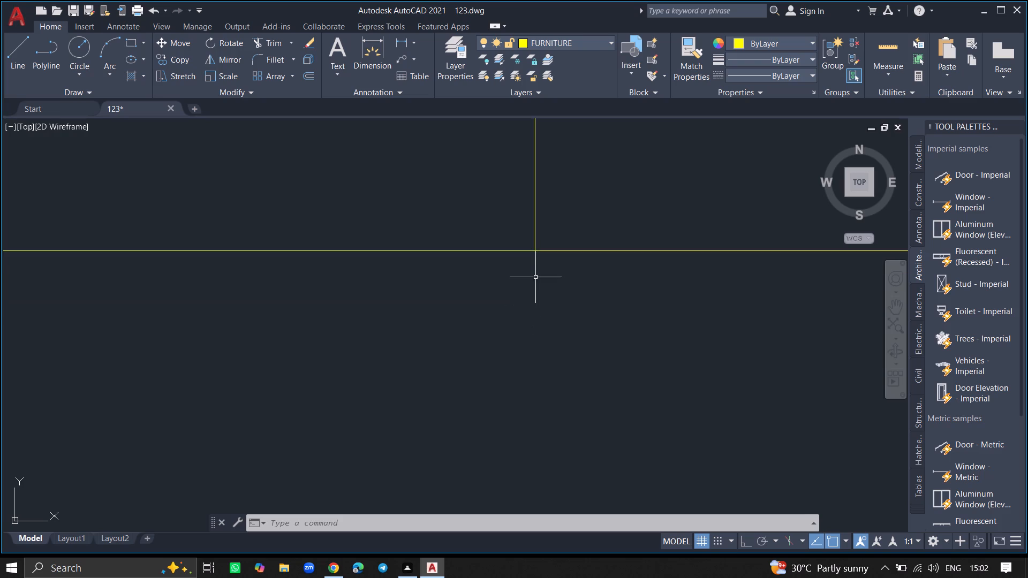
{"action": "scroll", "coordinate": [535, 247], "scroll_direction": "up", "scroll_amount": 10, "text": "ctrl"}
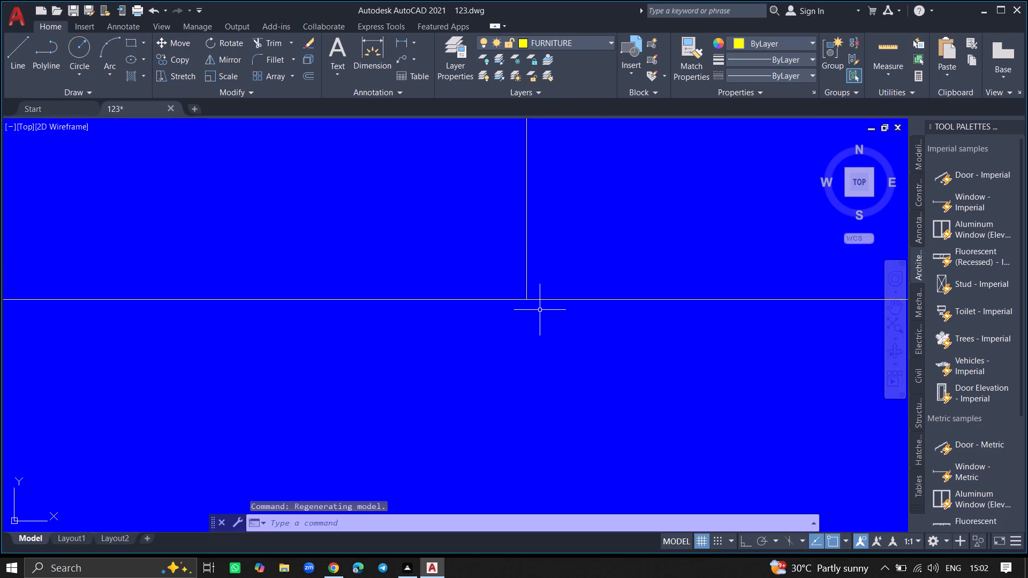
{"action": "scroll", "coordinate": [587, 531], "scroll_direction": "down", "scroll_amount": 18, "text": "ctrl"}
{"action": "scroll", "coordinate": [587, 531], "scroll_direction": "down", "scroll_amount": 7, "text": "ctrl"}
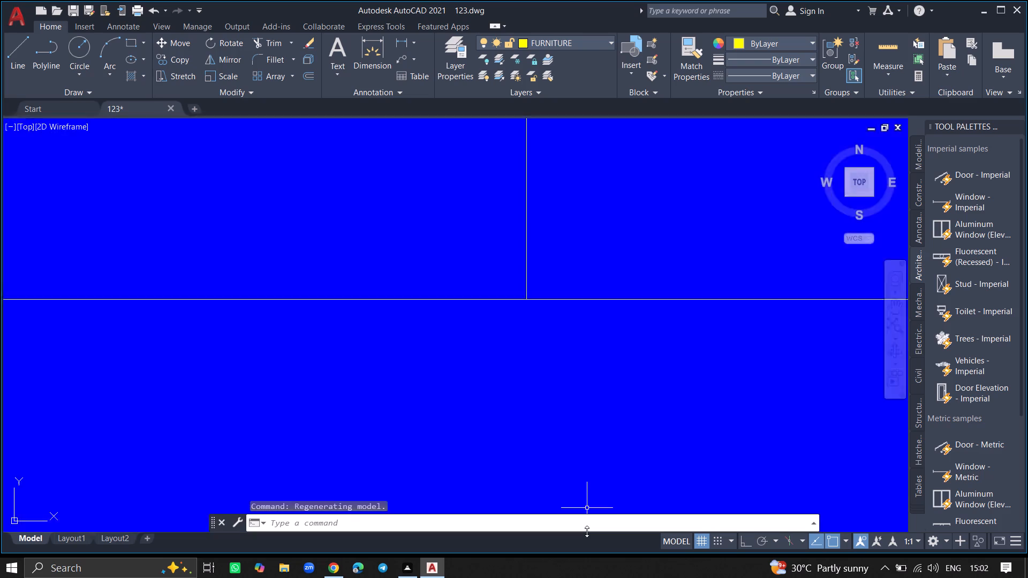
{"action": "scroll", "coordinate": [587, 531], "scroll_direction": "down", "scroll_amount": 4, "text": "ctrl"}
{"action": "scroll", "coordinate": [587, 531], "scroll_direction": "down", "scroll_amount": 17, "text": "ctrl"}
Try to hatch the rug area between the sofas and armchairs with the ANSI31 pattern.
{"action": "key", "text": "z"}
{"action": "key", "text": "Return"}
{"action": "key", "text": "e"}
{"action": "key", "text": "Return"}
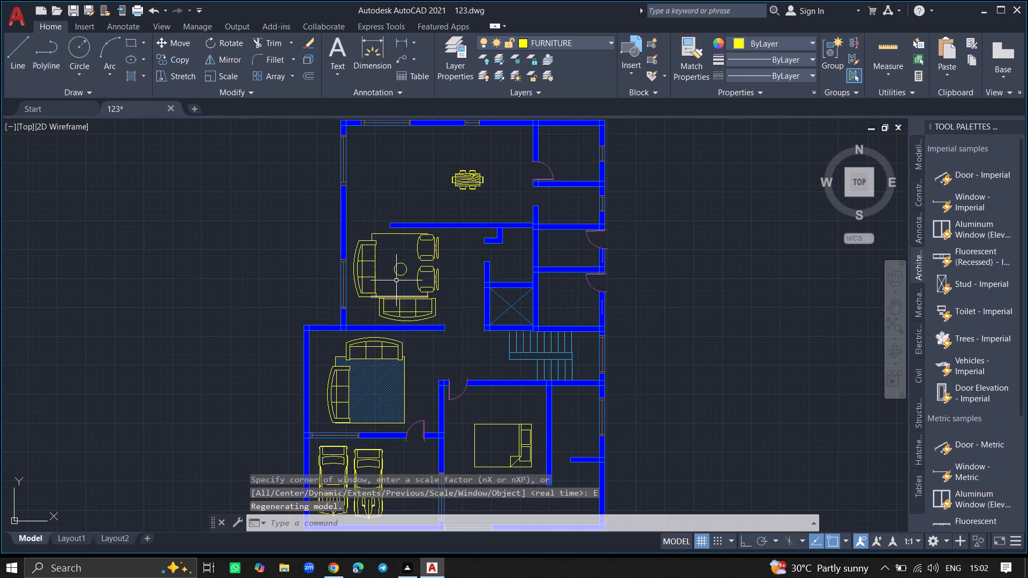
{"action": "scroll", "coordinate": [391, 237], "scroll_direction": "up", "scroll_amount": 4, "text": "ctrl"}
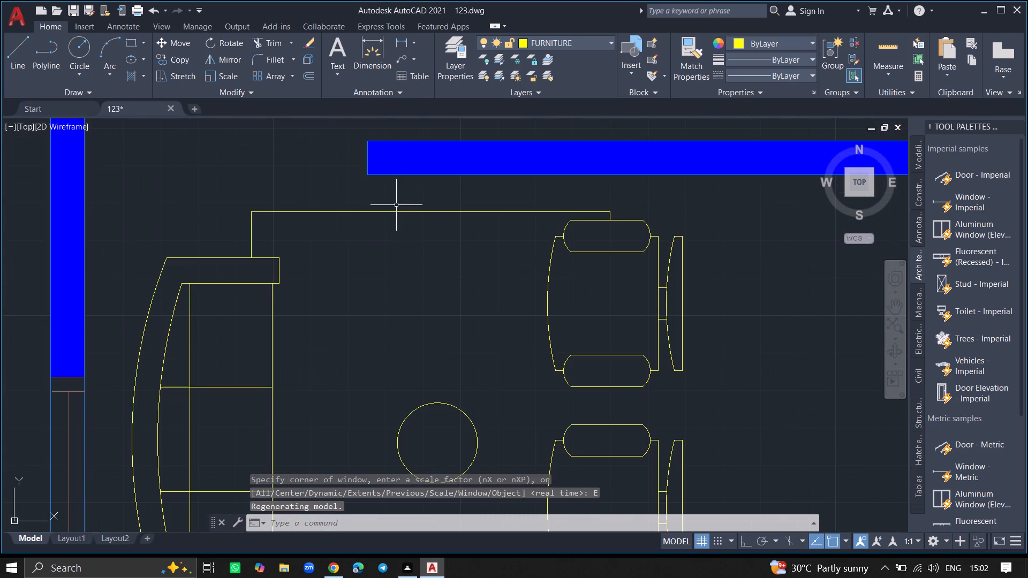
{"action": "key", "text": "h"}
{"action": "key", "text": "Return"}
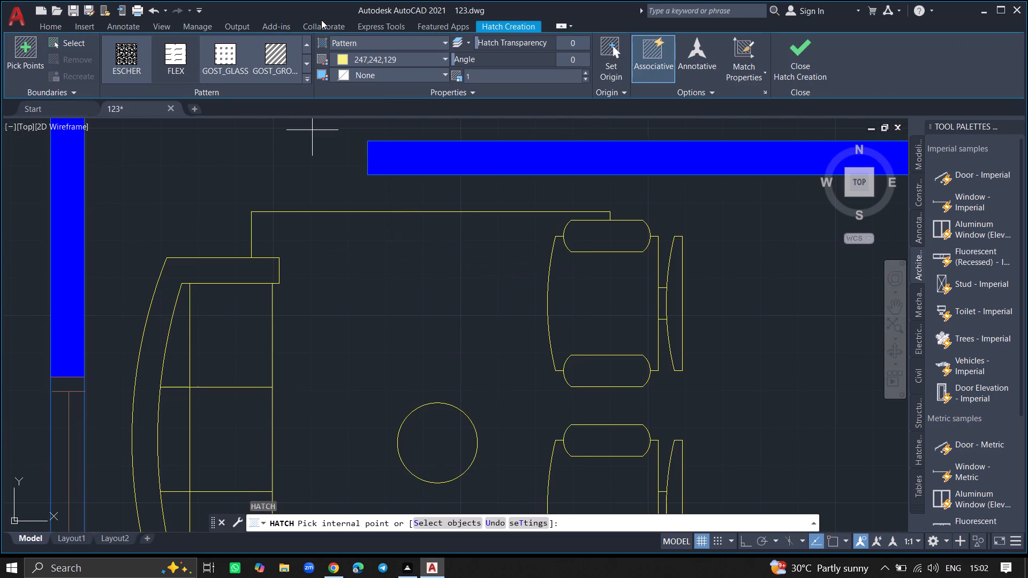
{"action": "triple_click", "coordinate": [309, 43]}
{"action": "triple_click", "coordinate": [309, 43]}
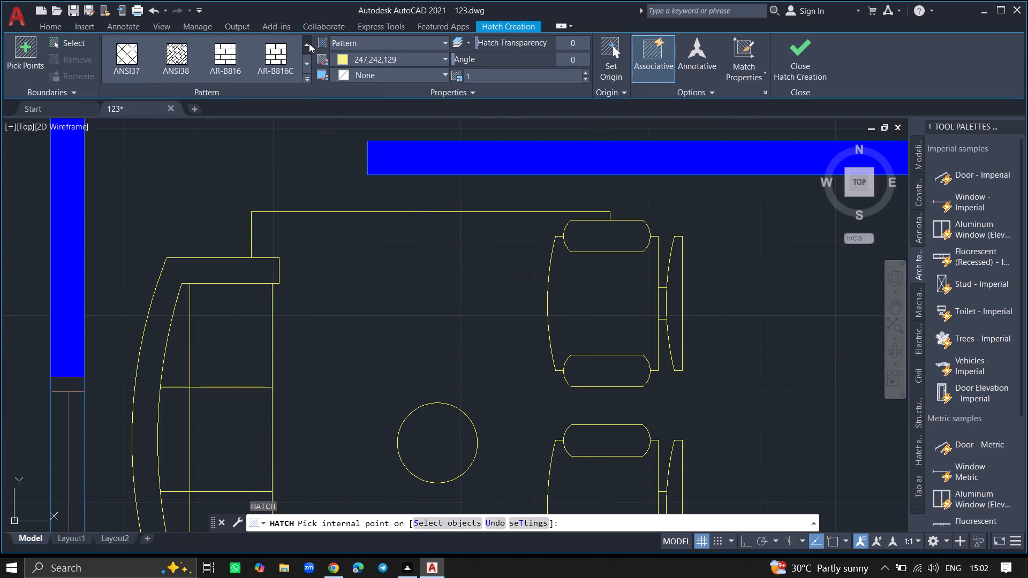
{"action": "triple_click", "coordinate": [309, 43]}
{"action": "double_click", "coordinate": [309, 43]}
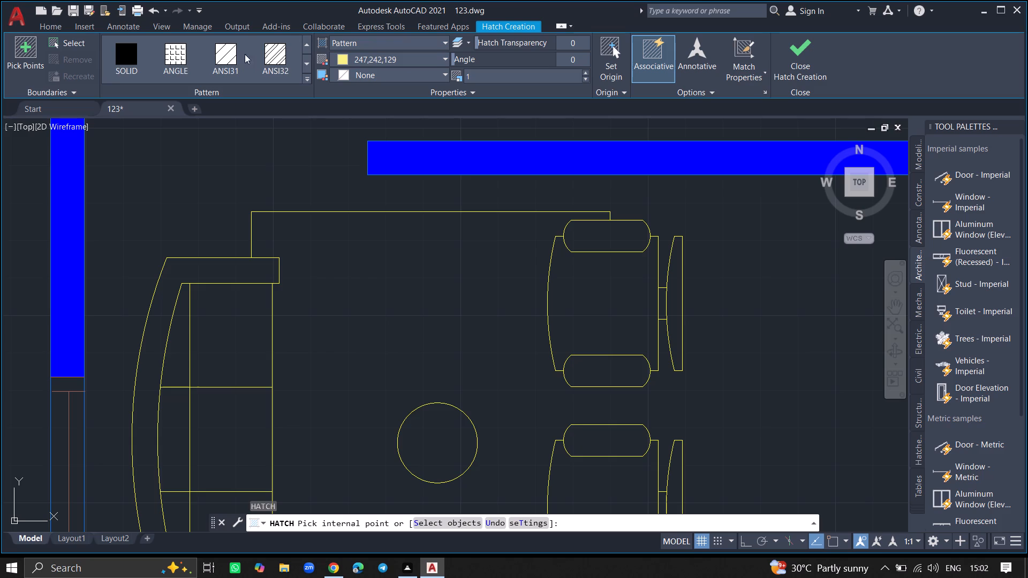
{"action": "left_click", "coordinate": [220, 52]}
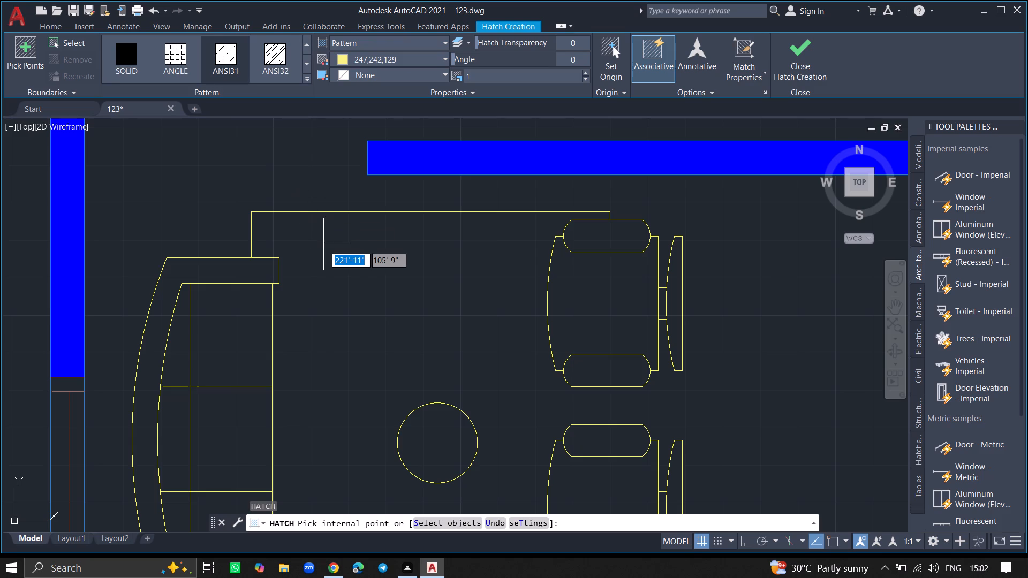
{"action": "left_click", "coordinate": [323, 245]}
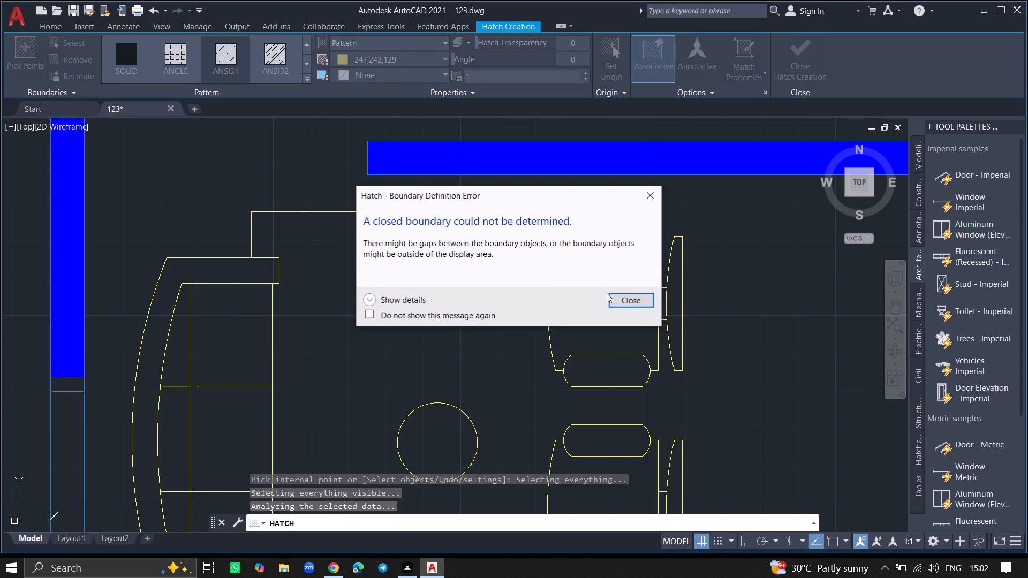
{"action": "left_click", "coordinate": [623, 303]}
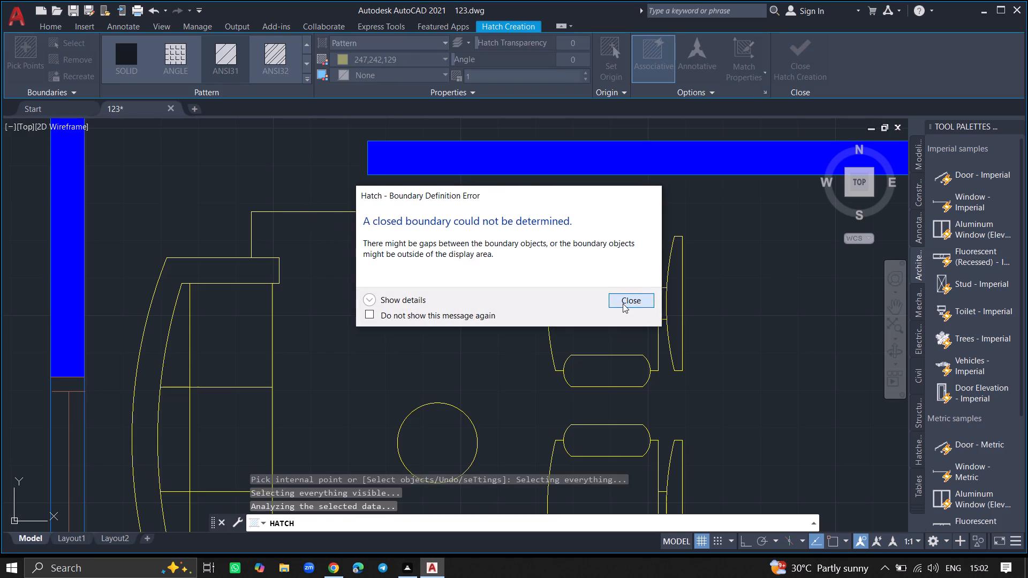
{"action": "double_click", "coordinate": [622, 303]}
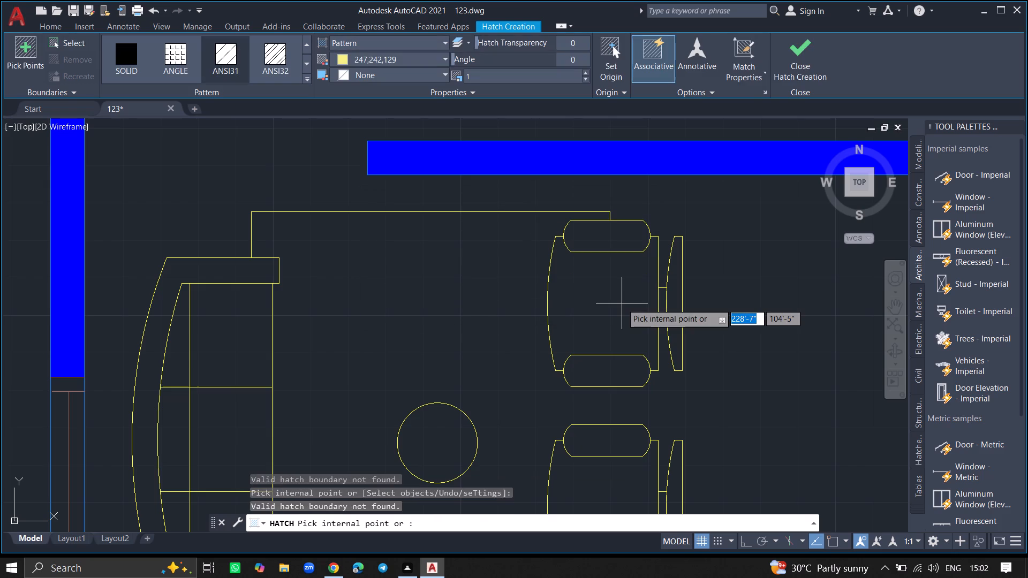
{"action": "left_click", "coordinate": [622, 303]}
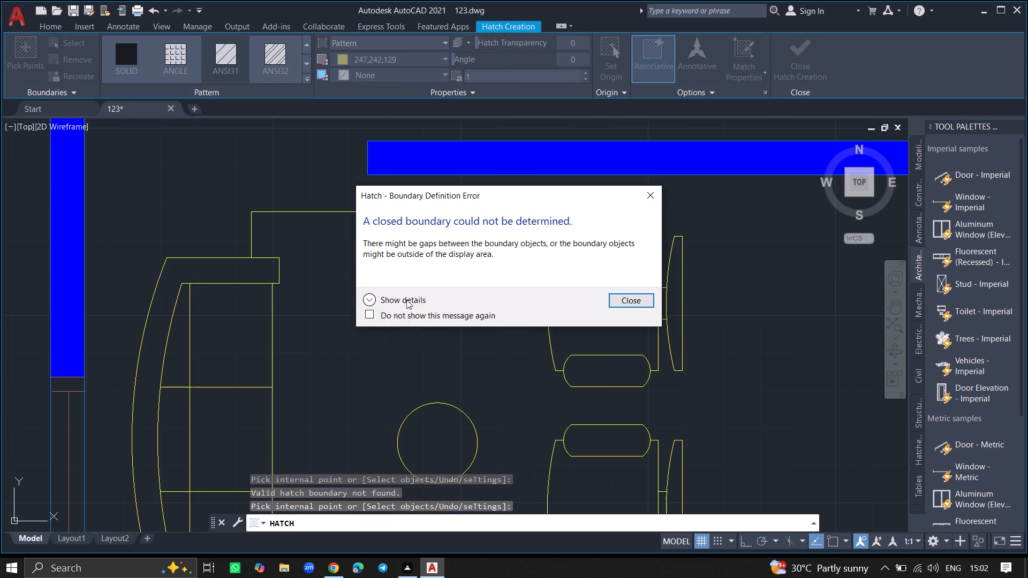
Turn off further display of the hatch boundary definition error message and dismiss it.
{"action": "left_click", "coordinate": [398, 321]}
{"action": "left_click", "coordinate": [399, 316]}
{"action": "left_click", "coordinate": [635, 294]}
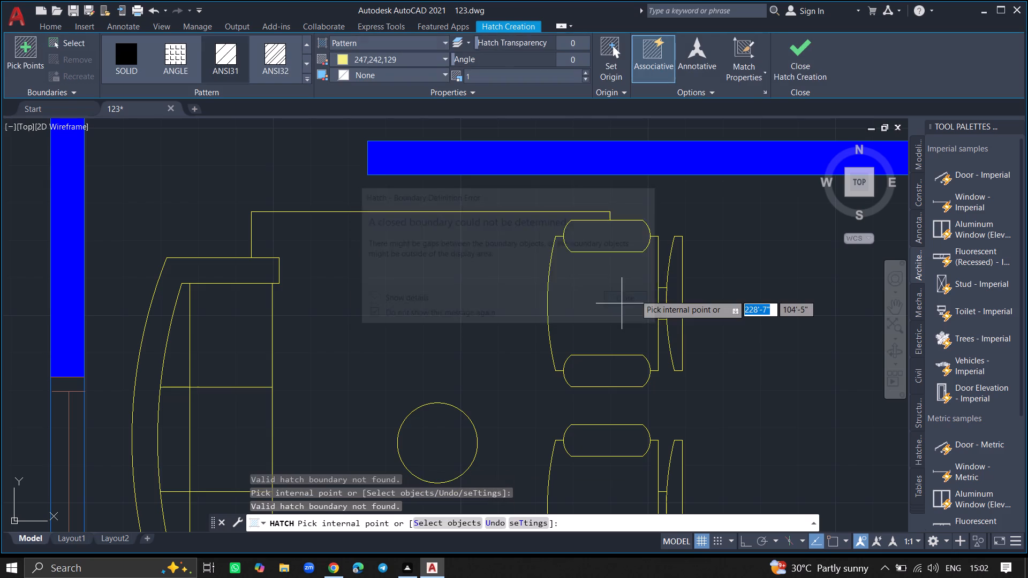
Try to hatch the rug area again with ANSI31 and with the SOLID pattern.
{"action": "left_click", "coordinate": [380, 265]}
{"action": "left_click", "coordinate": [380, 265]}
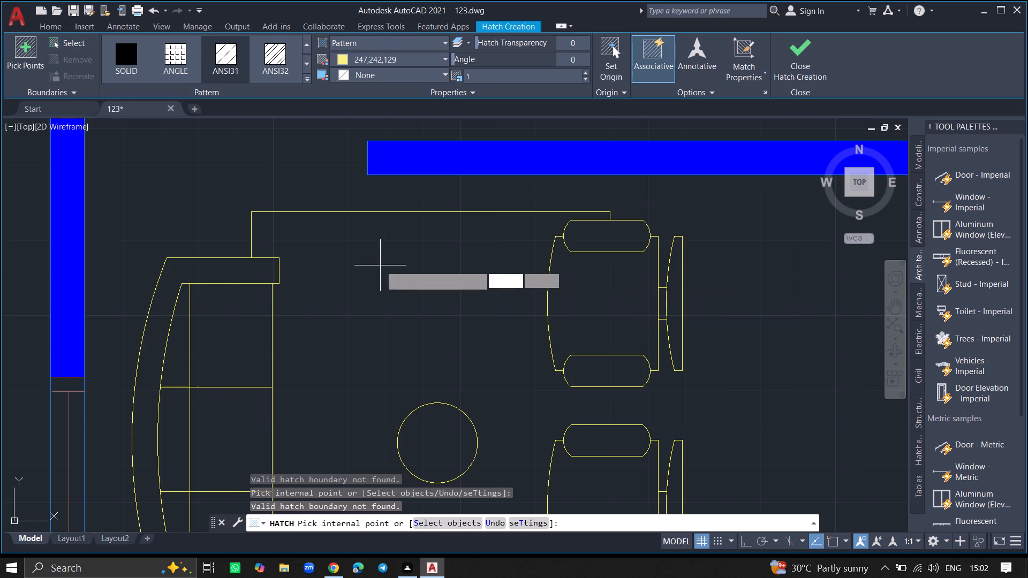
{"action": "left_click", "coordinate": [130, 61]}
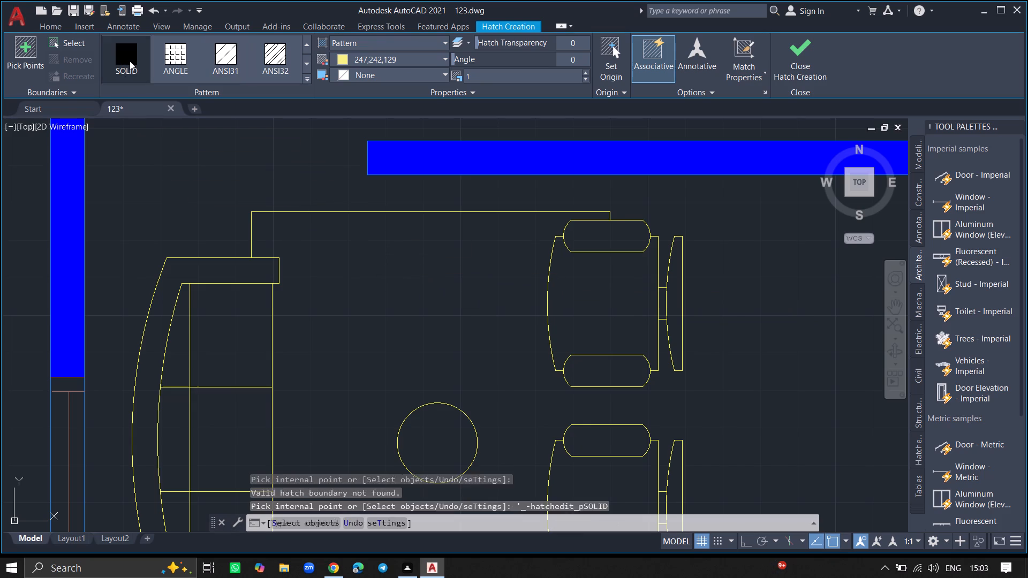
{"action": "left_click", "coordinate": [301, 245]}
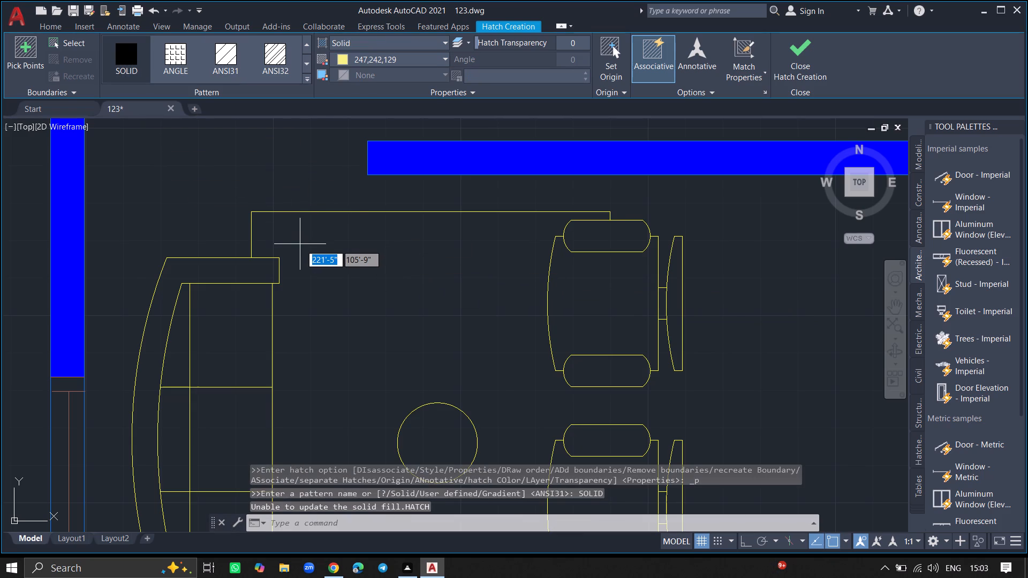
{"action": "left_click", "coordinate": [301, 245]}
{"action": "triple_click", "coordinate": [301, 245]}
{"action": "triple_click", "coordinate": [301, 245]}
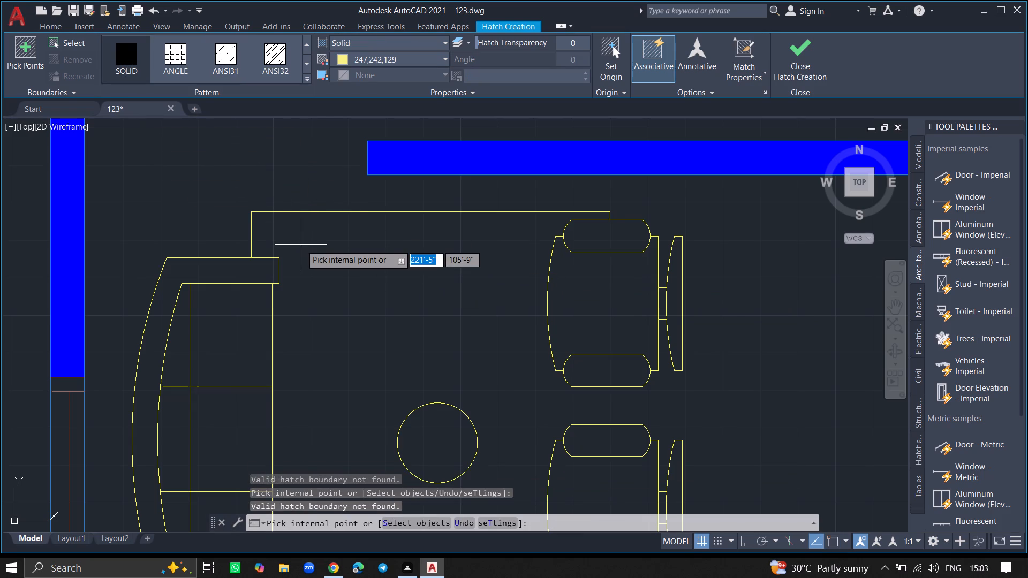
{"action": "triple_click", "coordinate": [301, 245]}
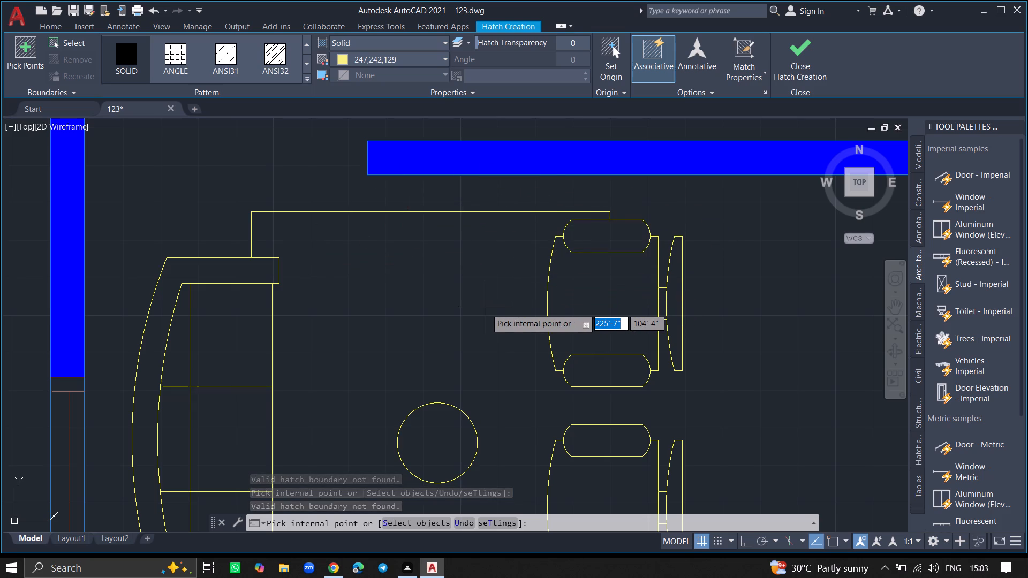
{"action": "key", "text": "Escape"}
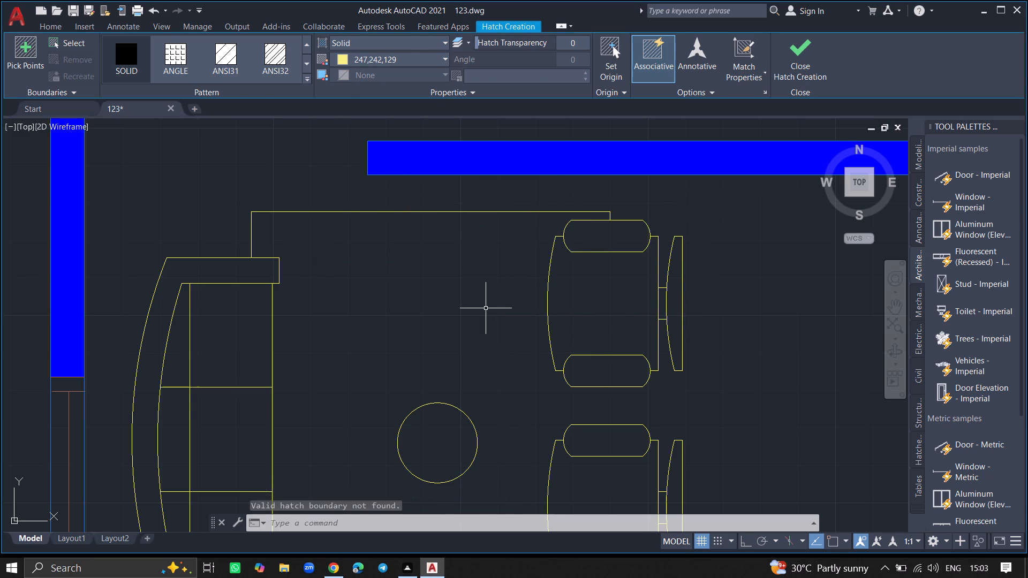
Draw a tiny vertical line upward from where the rug outline's right edge meets the upper armchair's arm.
{"action": "key", "text": "l"}
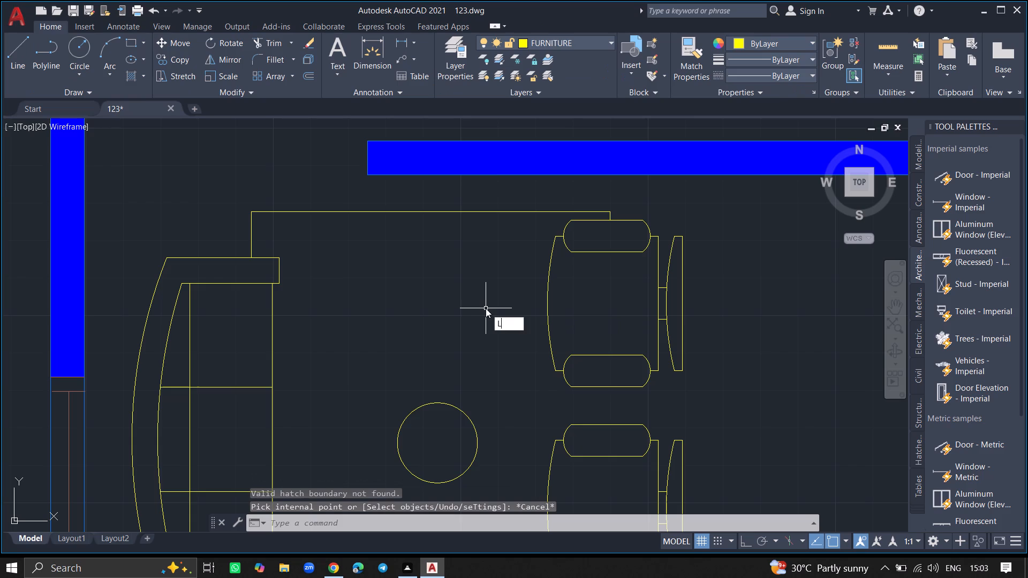
{"action": "key", "text": "Return"}
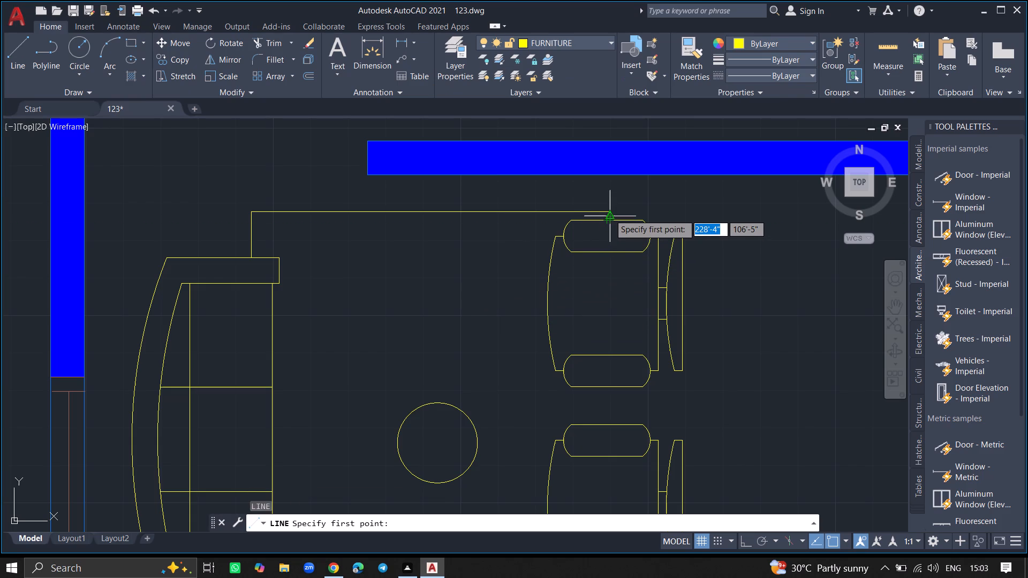
{"action": "scroll", "coordinate": [609, 214], "scroll_direction": "up", "scroll_amount": 6, "text": "ctrl"}
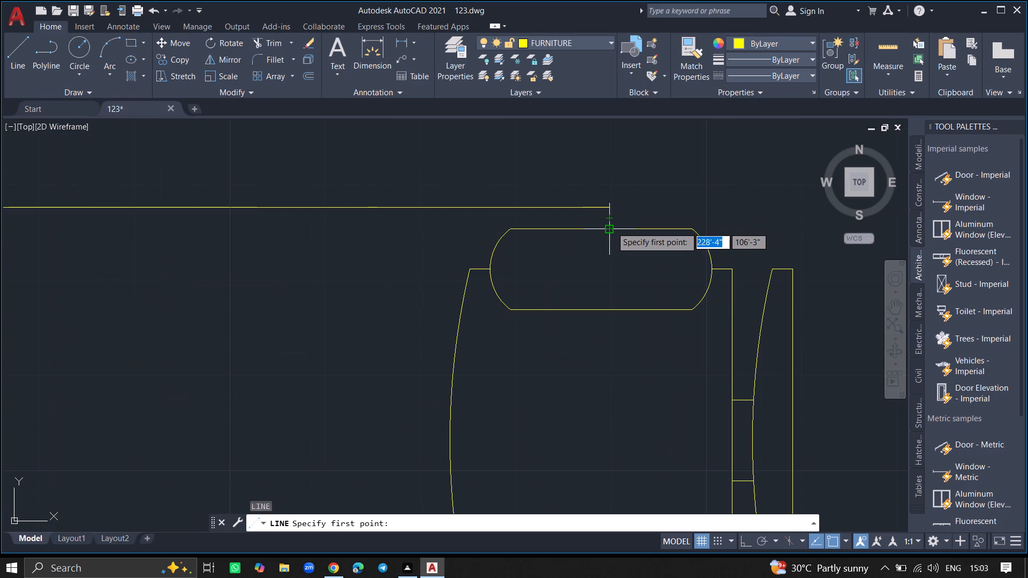
{"action": "scroll", "coordinate": [611, 227], "scroll_direction": "up", "scroll_amount": 5, "text": "ctrl"}
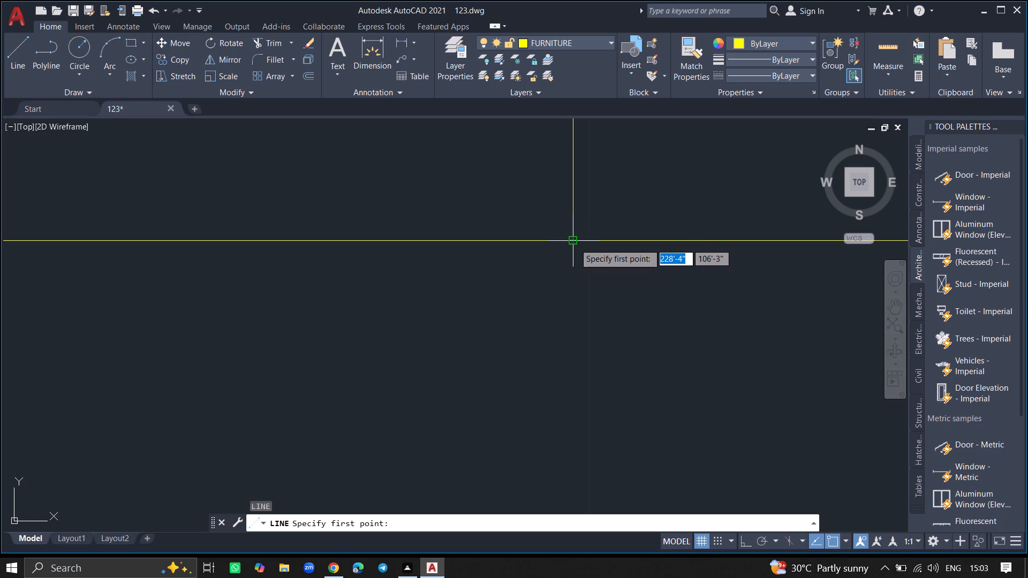
{"action": "left_click", "coordinate": [575, 243]}
{"action": "left_click", "coordinate": [575, 230]}
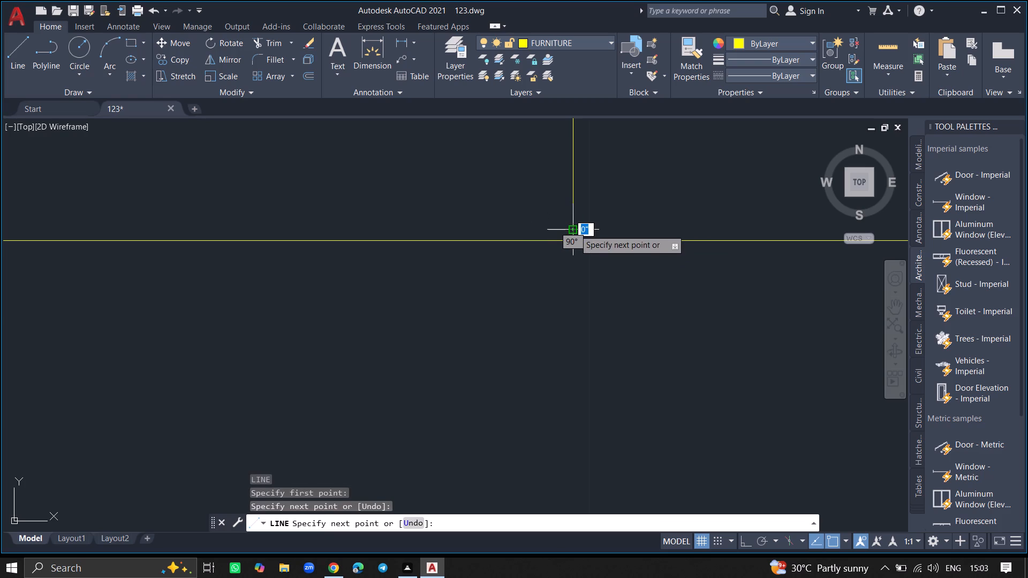
{"action": "key", "text": "Return"}
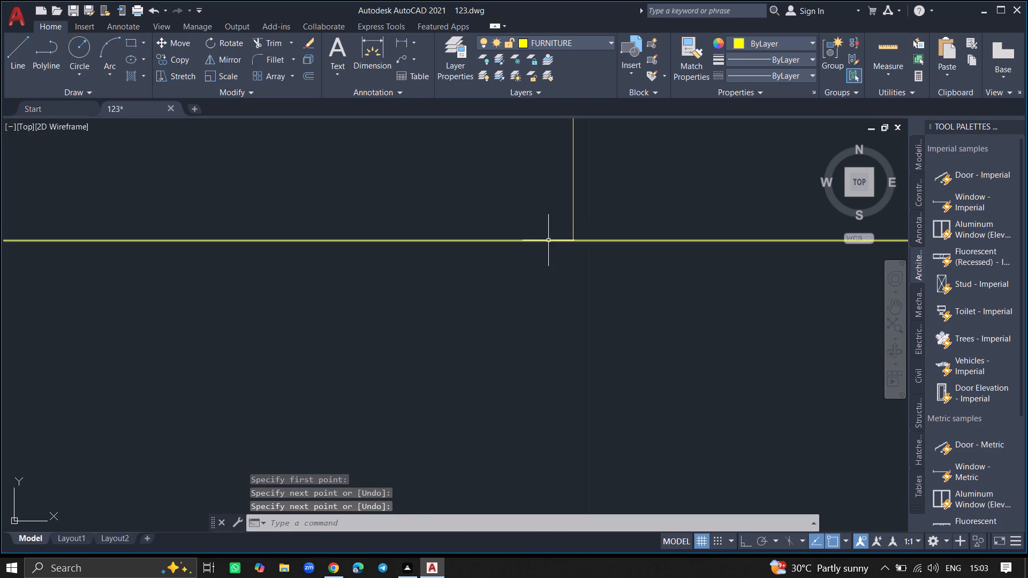
Draw a short vertical line upward from where the rug outline's left edge meets the upper arm of the left-hand sofa.
{"action": "scroll", "coordinate": [548, 241], "scroll_direction": "down", "scroll_amount": 7, "text": "ctrl"}
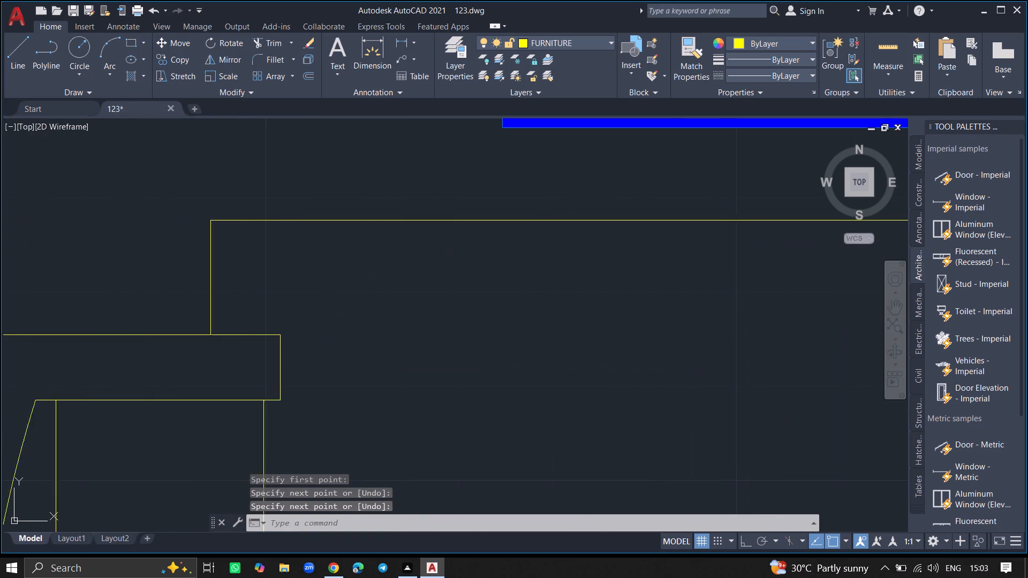
{"action": "key", "text": "l"}
{"action": "key", "text": "Return"}
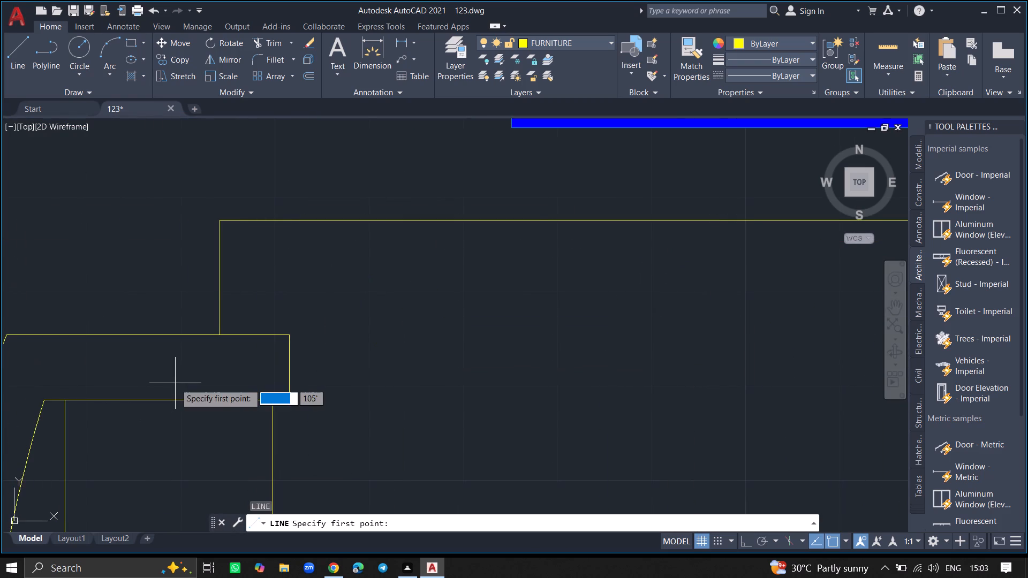
{"action": "scroll", "coordinate": [222, 335], "scroll_direction": "up", "scroll_amount": 8, "text": "ctrl"}
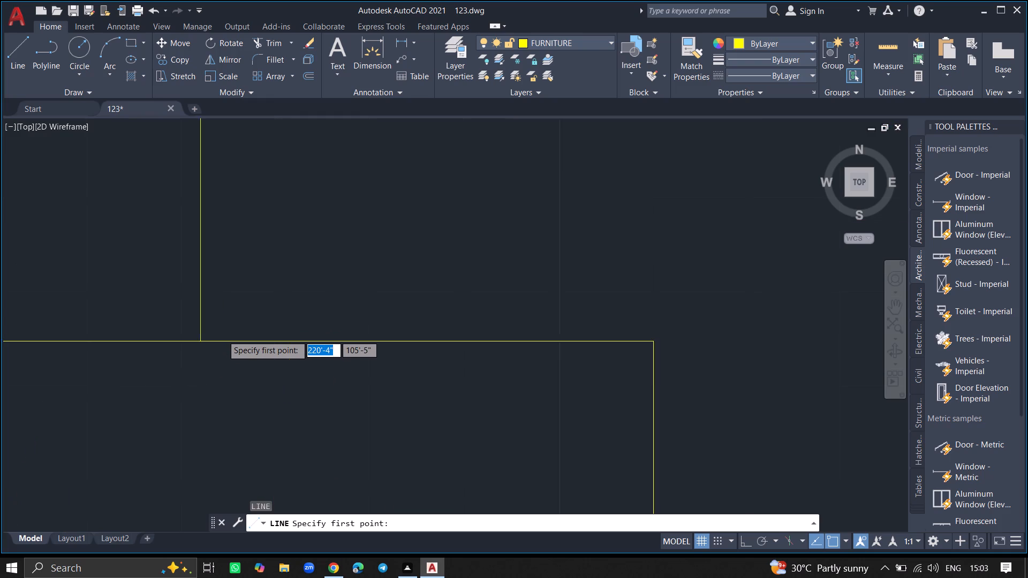
{"action": "left_click", "coordinate": [186, 349]}
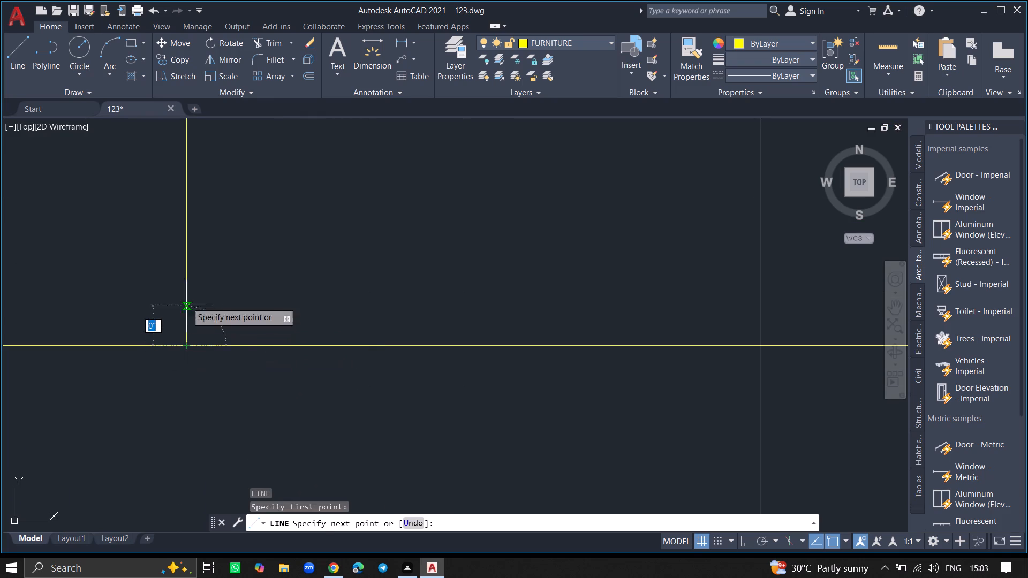
{"action": "left_click", "coordinate": [187, 280]}
{"action": "key", "text": "Return"}
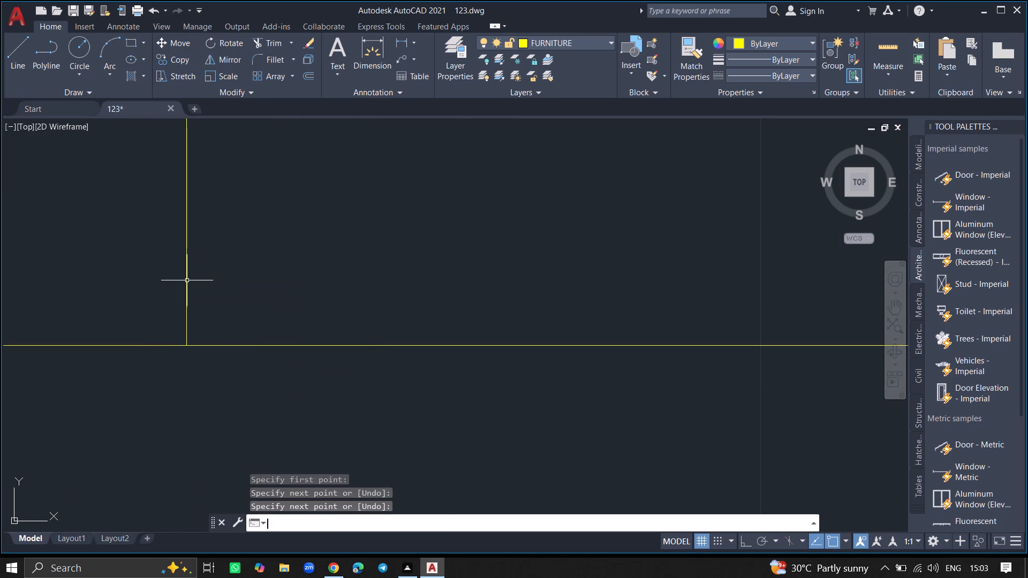
Draw a vertical line joining the facing arms of the two armchairs, midpoint to midpoint.
{"action": "scroll", "coordinate": [187, 280], "scroll_direction": "down", "scroll_amount": 10, "text": "ctrl"}
{"action": "scroll", "coordinate": [307, 247], "scroll_direction": "down", "scroll_amount": 10, "text": "ctrl"}
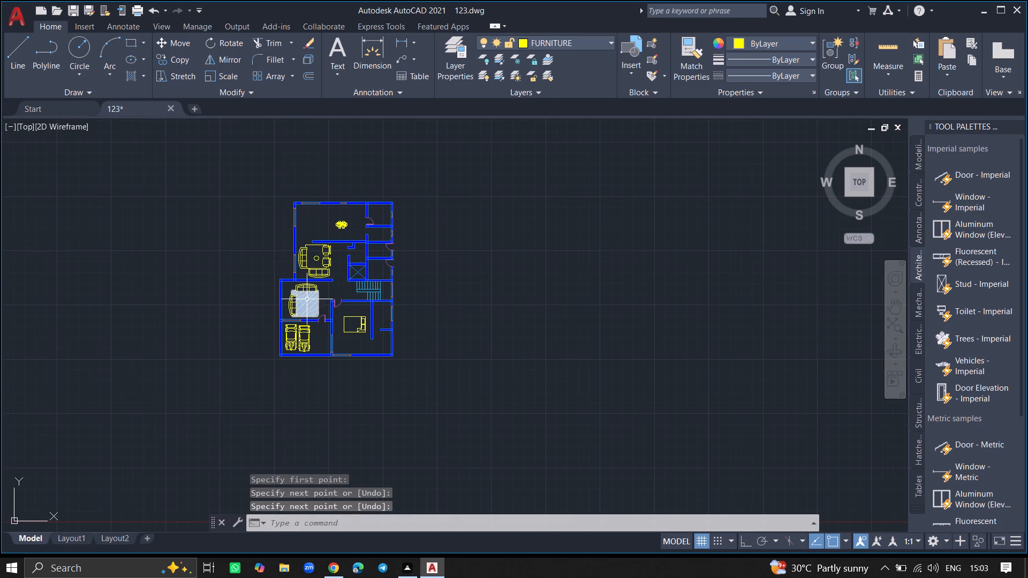
{"action": "scroll", "coordinate": [307, 277], "scroll_direction": "up", "scroll_amount": 5, "text": "ctrl"}
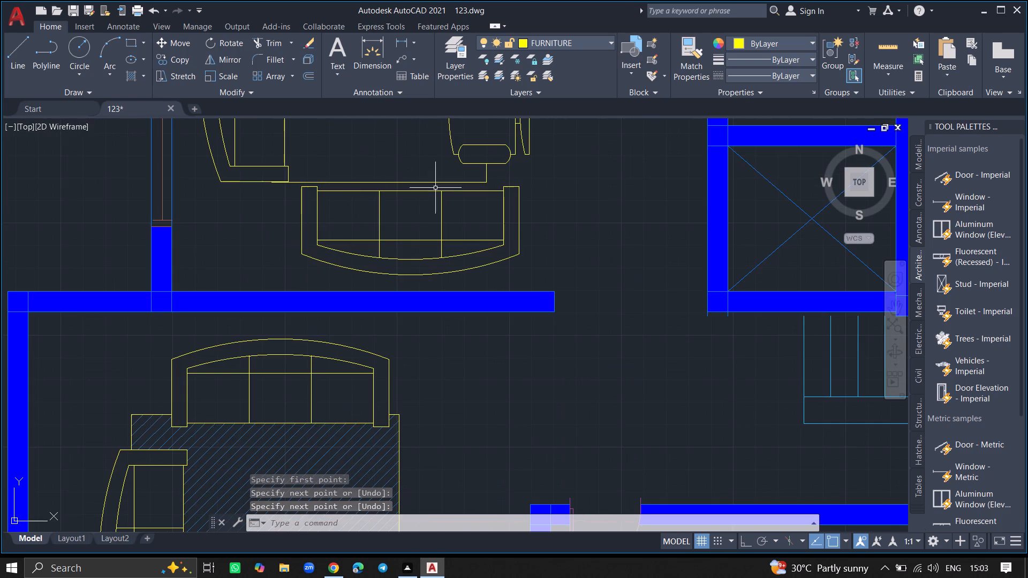
{"action": "scroll", "coordinate": [382, 176], "scroll_direction": "down", "scroll_amount": 8, "text": "ctrl"}
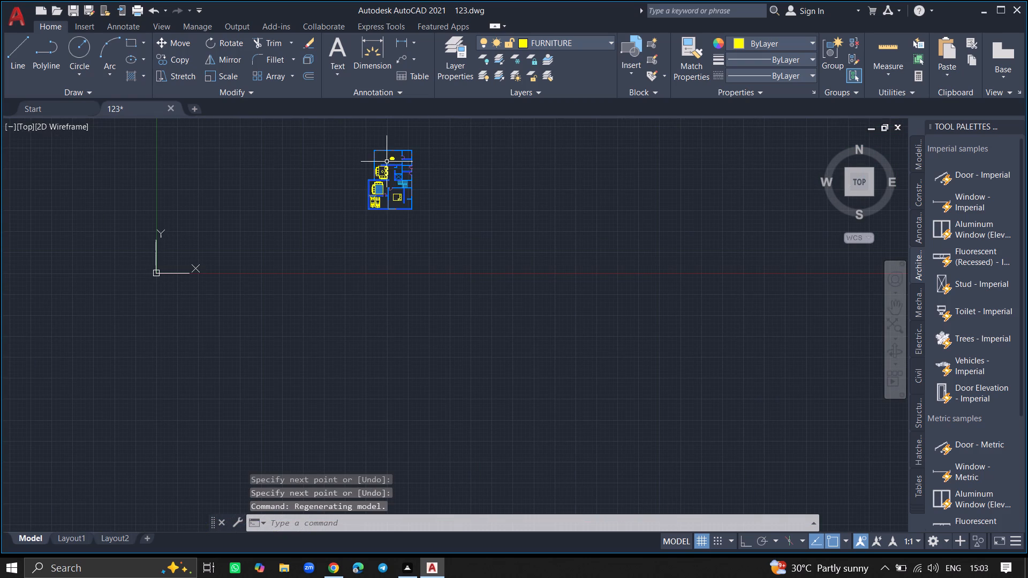
{"action": "scroll", "coordinate": [385, 171], "scroll_direction": "up", "scroll_amount": 10, "text": "ctrl"}
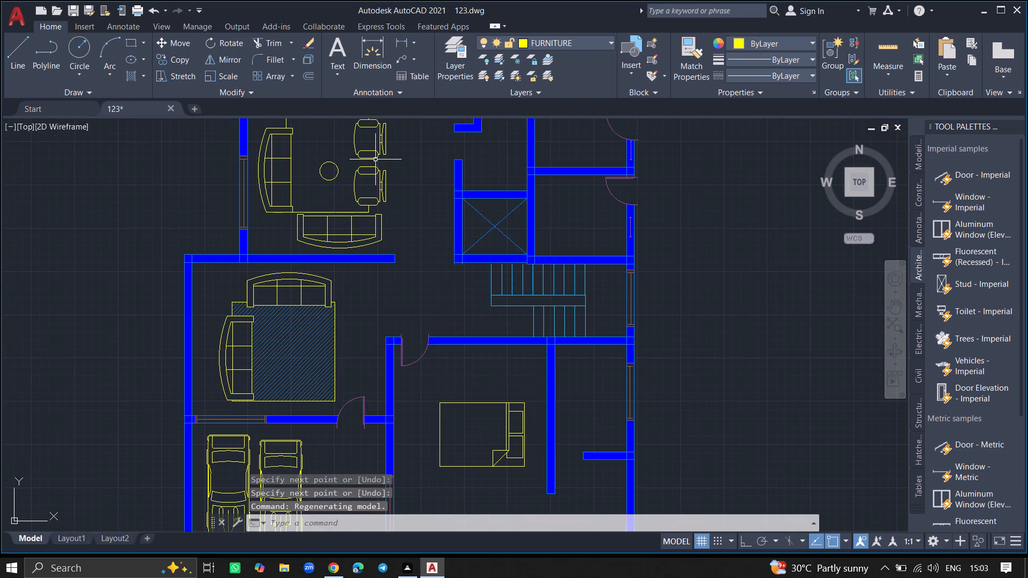
{"action": "scroll", "coordinate": [375, 159], "scroll_direction": "up", "scroll_amount": 5, "text": "ctrl"}
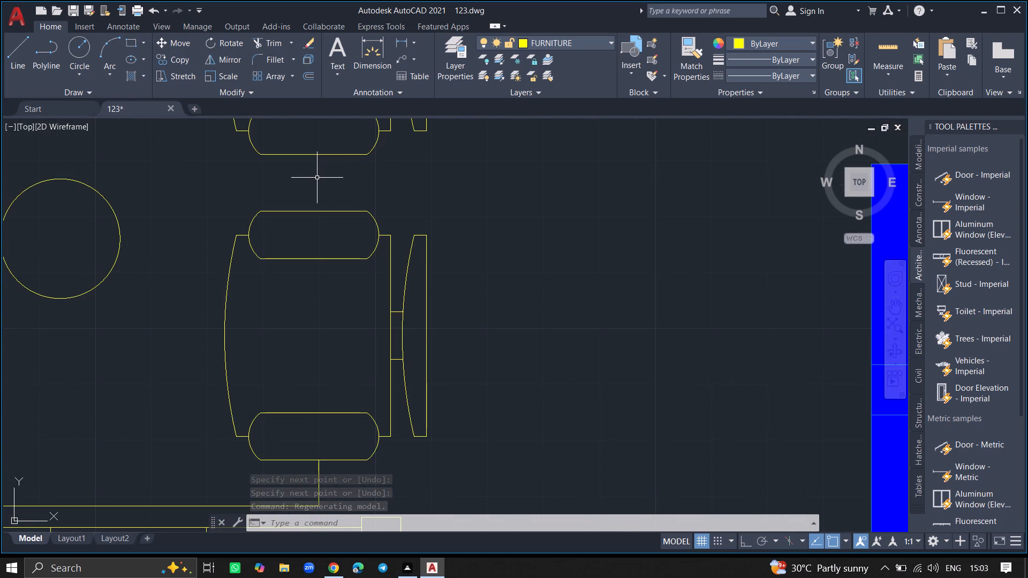
{"action": "key", "text": "l"}
{"action": "key", "text": "Return"}
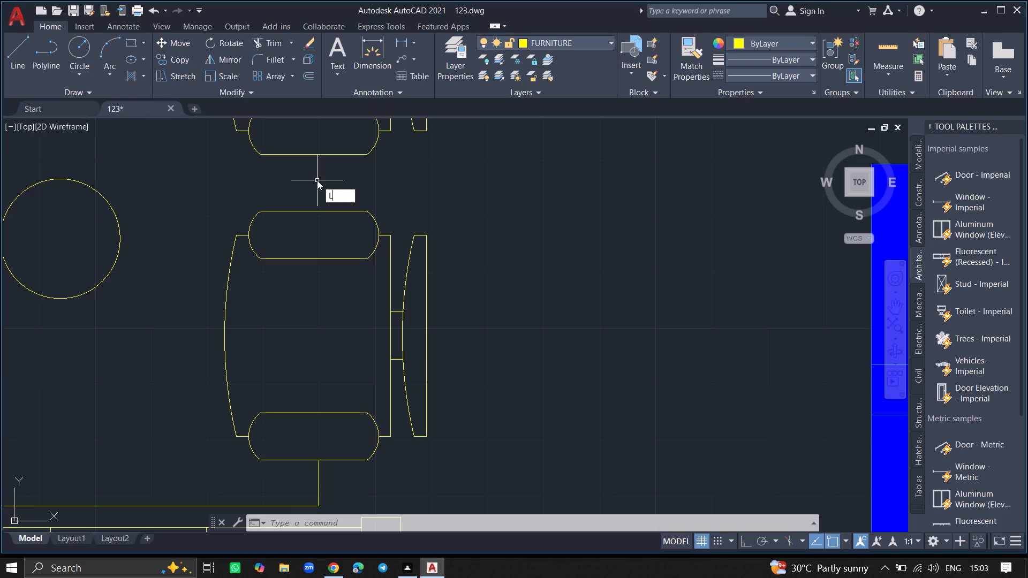
{"action": "left_click", "coordinate": [318, 211]}
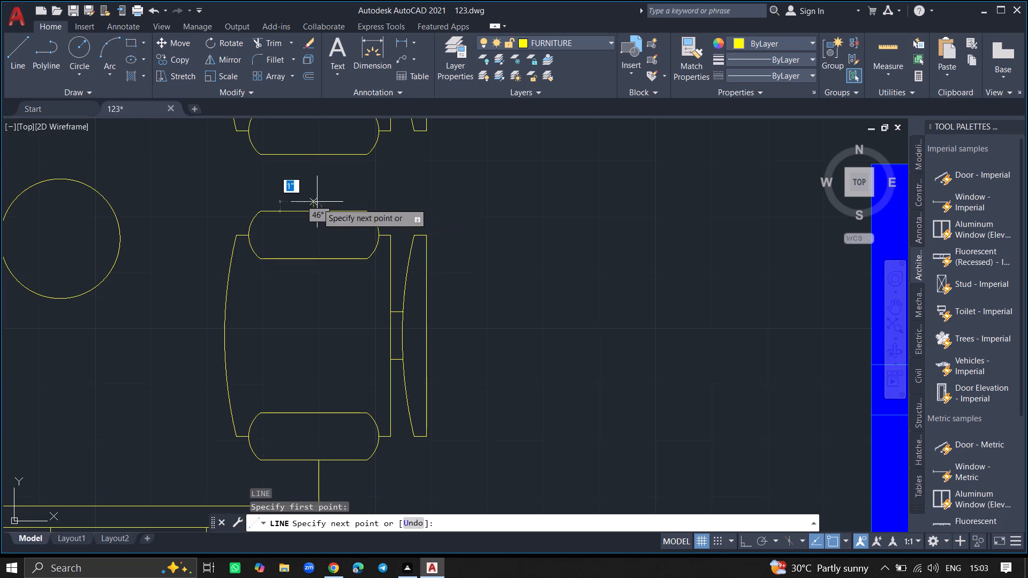
{"action": "left_click", "coordinate": [312, 155]}
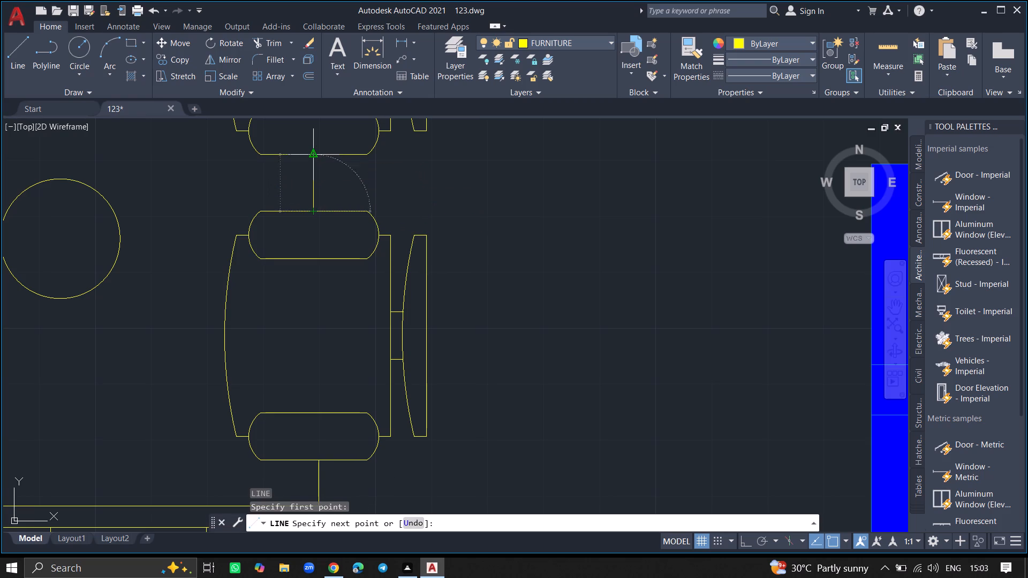
{"action": "key", "text": "Return"}
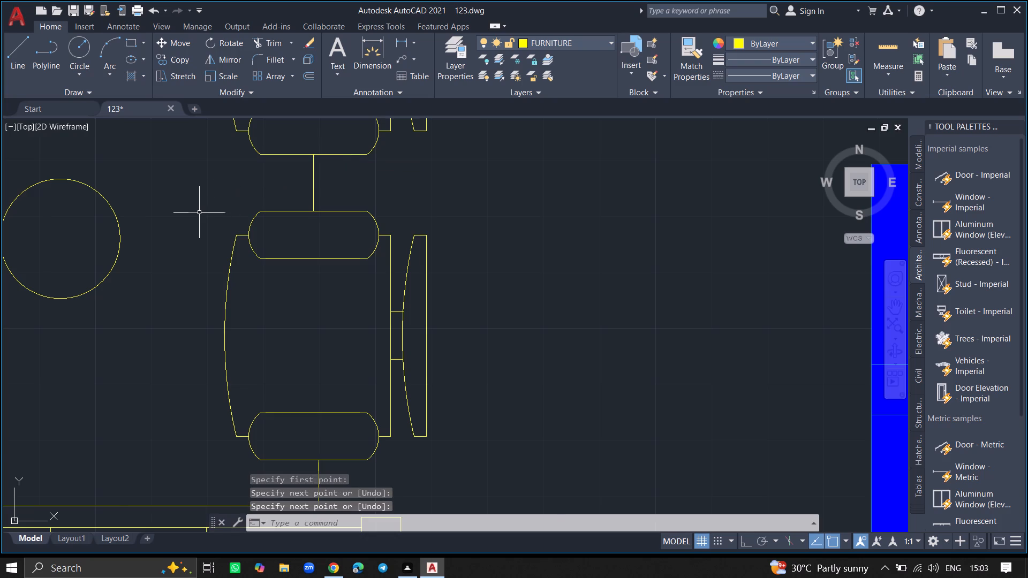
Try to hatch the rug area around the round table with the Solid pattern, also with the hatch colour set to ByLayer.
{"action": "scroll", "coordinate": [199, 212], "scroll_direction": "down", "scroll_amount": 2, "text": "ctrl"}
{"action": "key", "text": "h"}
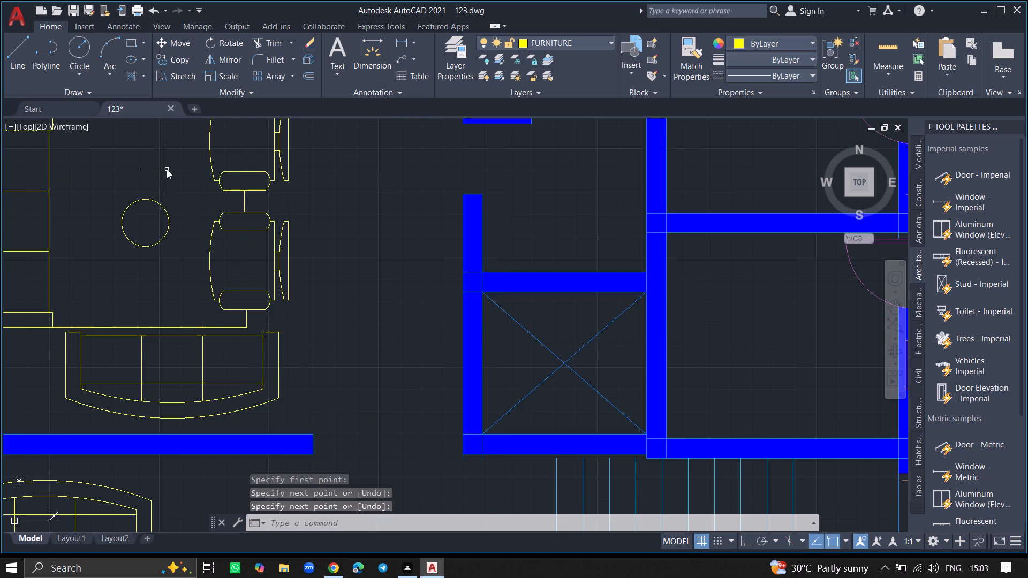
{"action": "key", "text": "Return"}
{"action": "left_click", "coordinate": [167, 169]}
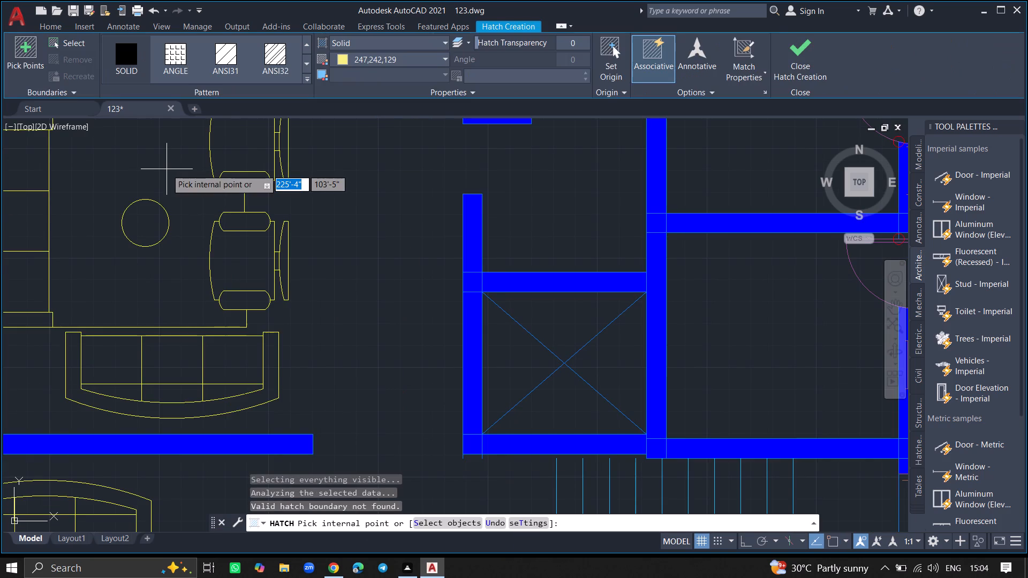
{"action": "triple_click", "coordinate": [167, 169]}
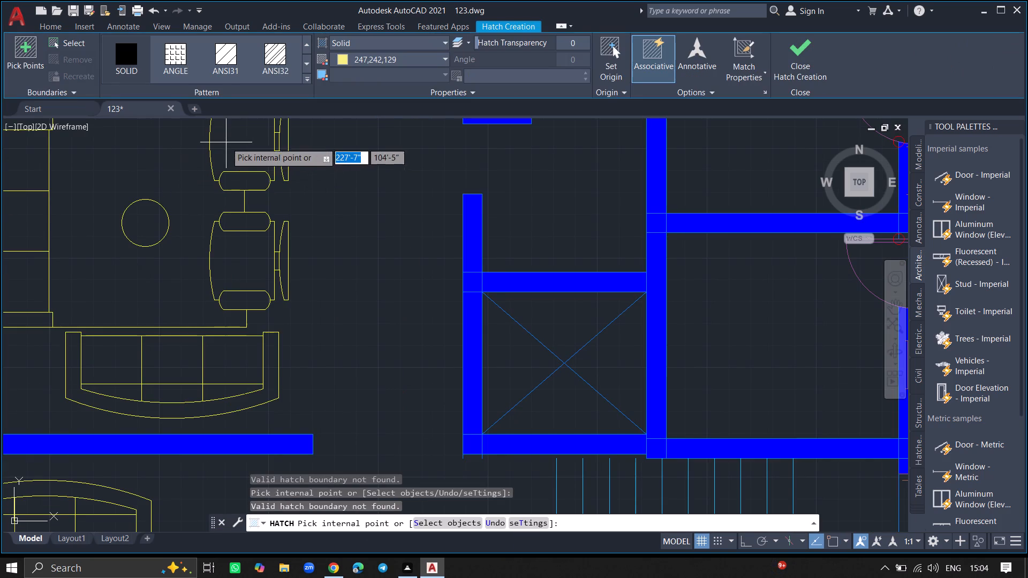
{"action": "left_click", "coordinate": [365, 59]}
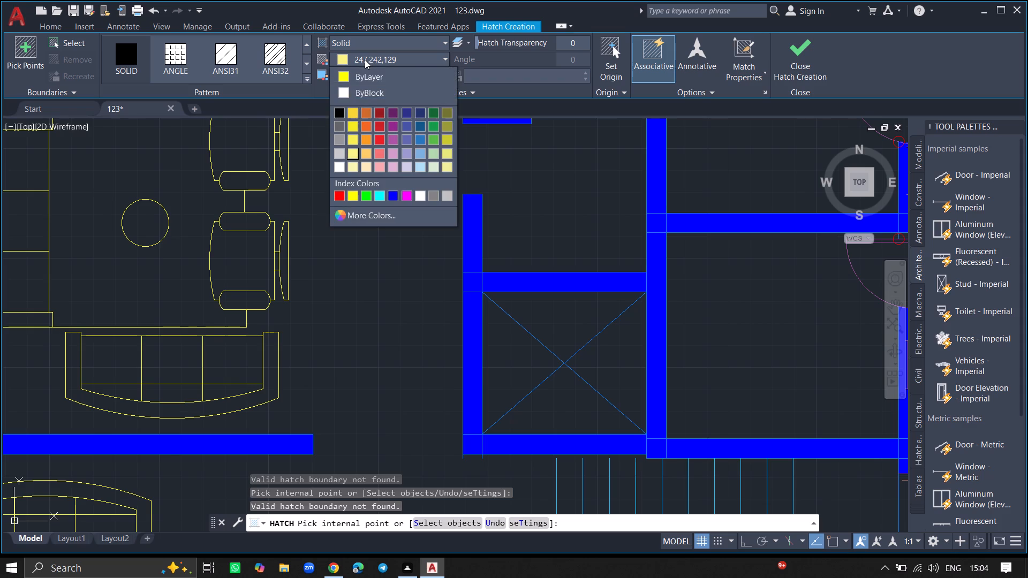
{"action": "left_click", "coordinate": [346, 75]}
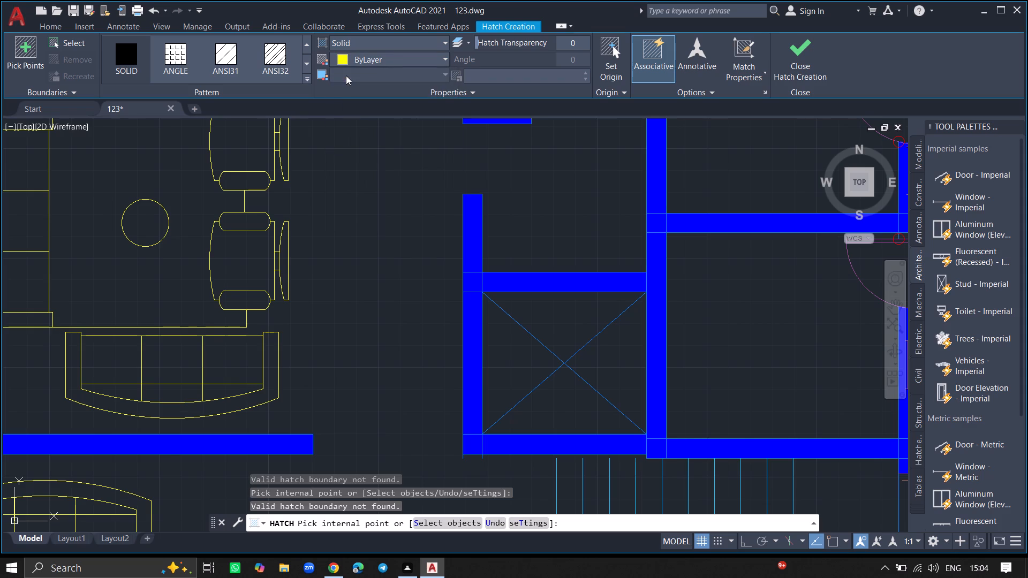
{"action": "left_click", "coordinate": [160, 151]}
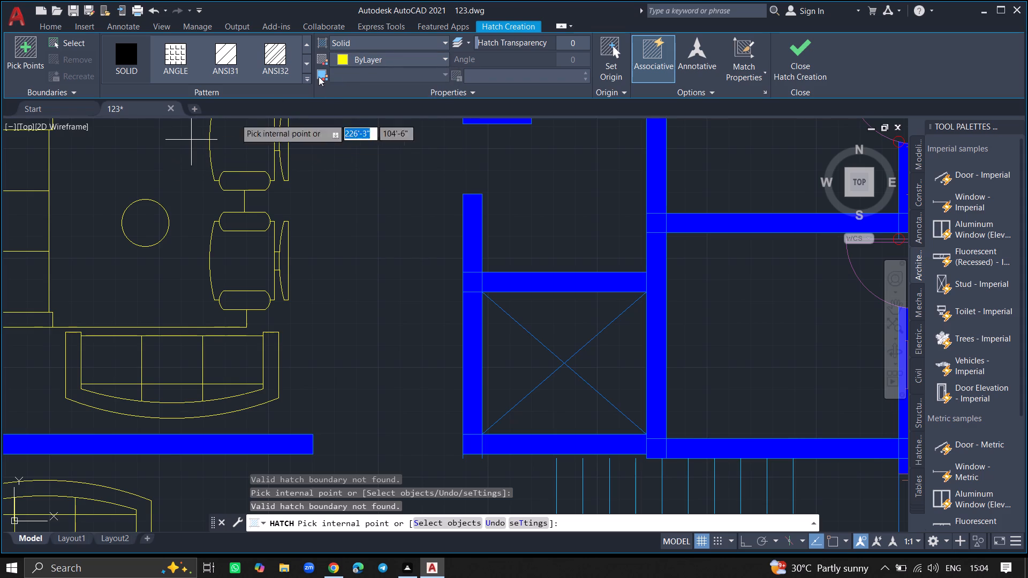
Fill the round table with a solid hatch in Green, and try the same hatch on the surrounding rug area.
{"action": "left_click", "coordinate": [354, 59]}
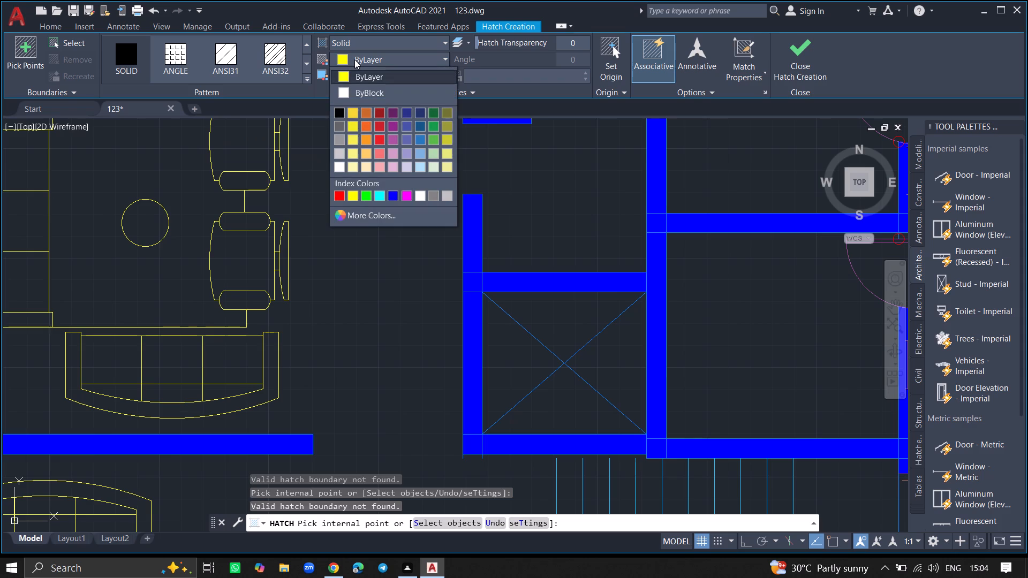
{"action": "left_click", "coordinate": [361, 196]}
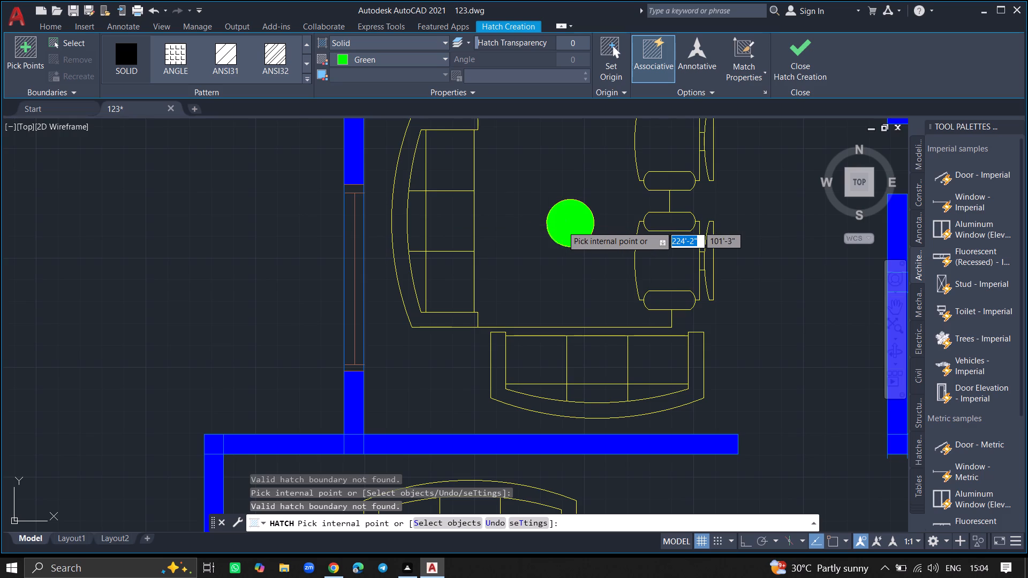
{"action": "left_click", "coordinate": [562, 226]}
{"action": "left_click", "coordinate": [528, 226]}
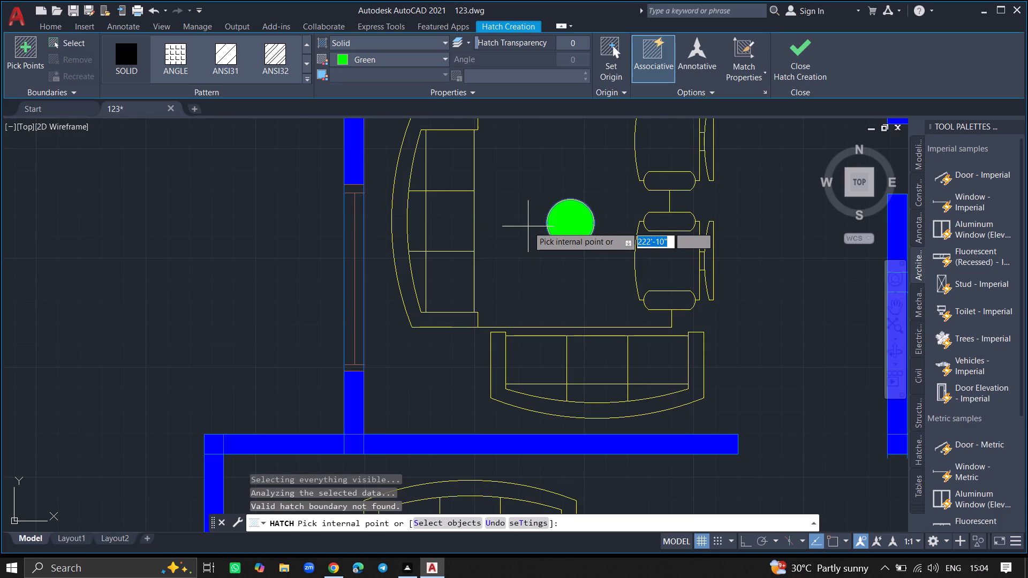
{"action": "triple_click", "coordinate": [528, 226]}
{"action": "key", "text": "Return"}
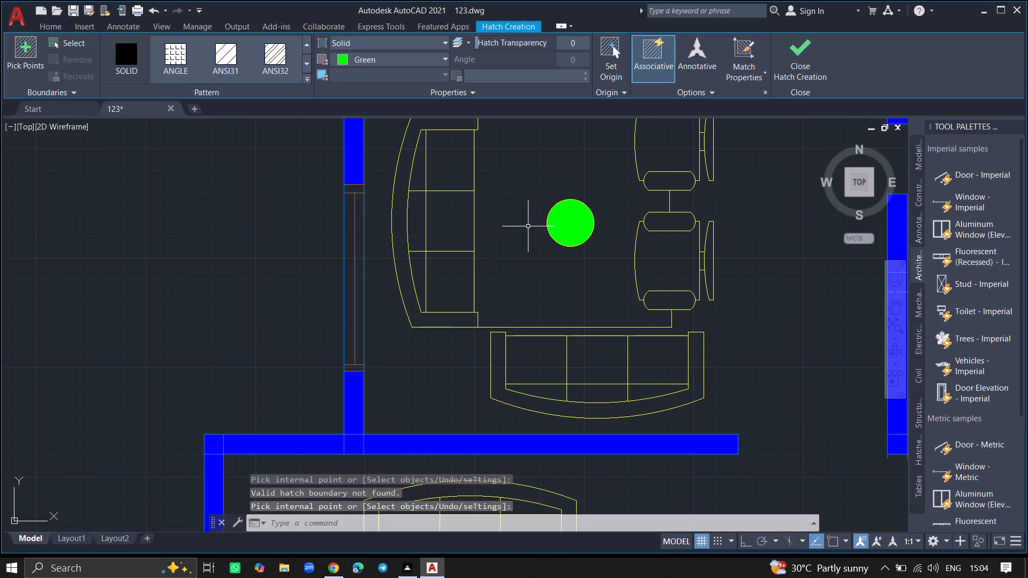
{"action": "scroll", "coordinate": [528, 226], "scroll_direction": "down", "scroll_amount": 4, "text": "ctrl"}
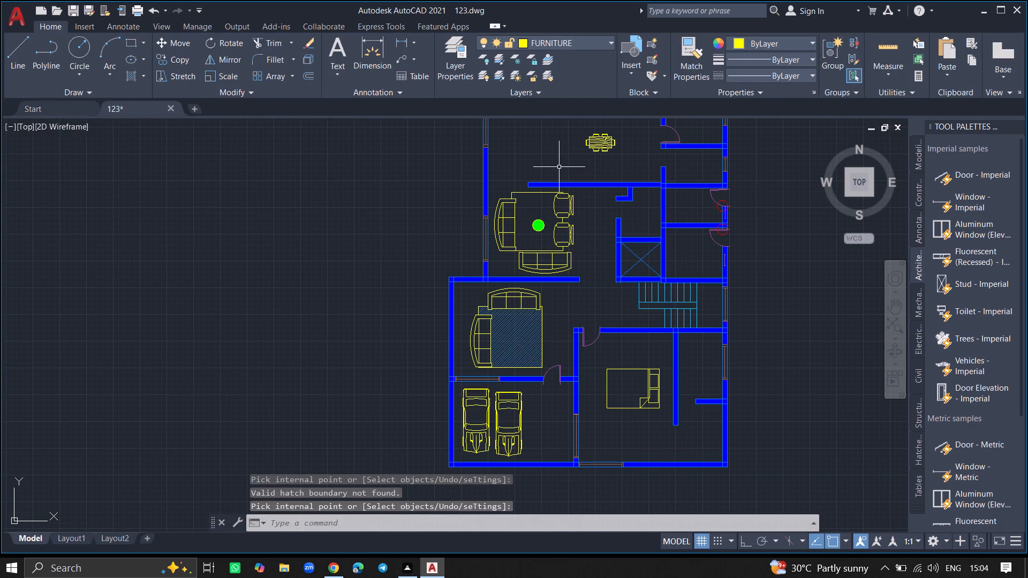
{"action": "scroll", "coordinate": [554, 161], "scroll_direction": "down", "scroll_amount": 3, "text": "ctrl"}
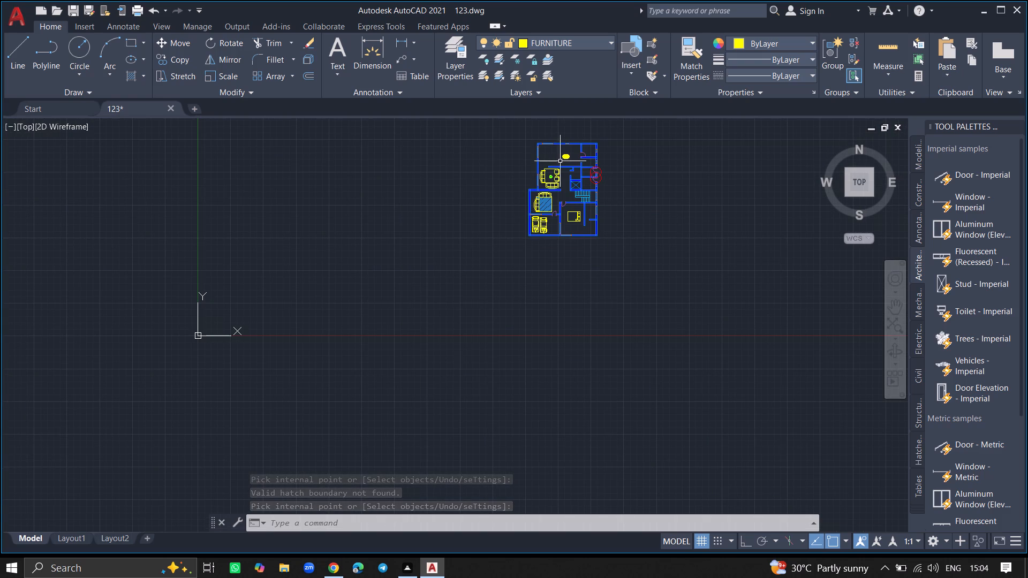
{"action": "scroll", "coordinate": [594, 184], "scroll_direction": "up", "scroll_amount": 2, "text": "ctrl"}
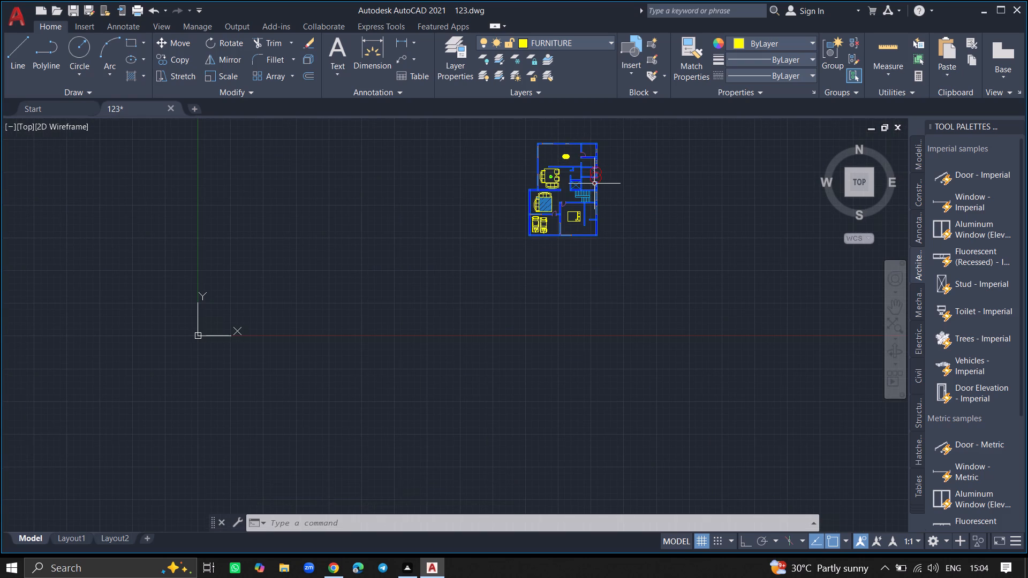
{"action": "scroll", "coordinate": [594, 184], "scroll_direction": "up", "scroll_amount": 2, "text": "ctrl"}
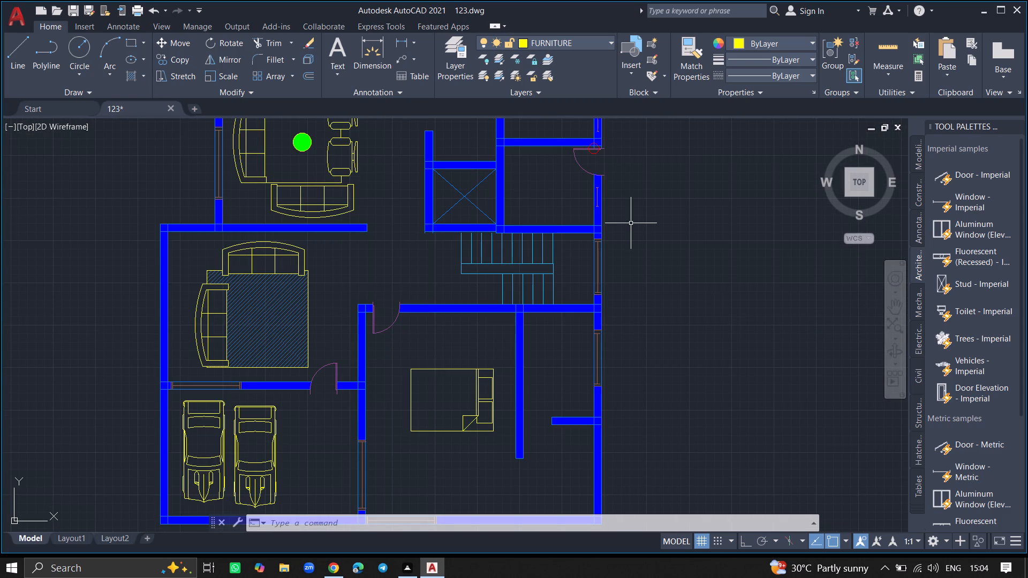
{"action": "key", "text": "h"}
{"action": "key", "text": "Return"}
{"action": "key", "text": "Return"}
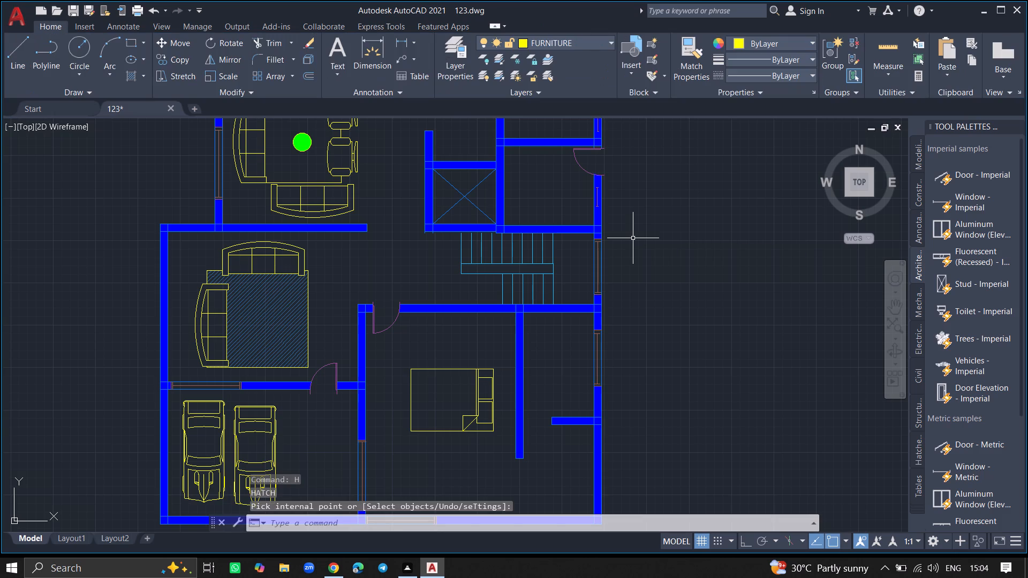
Make TEXT the current layer in the layer properties.
{"action": "scroll", "coordinate": [633, 238], "scroll_direction": "down", "scroll_amount": 2, "text": "ctrl"}
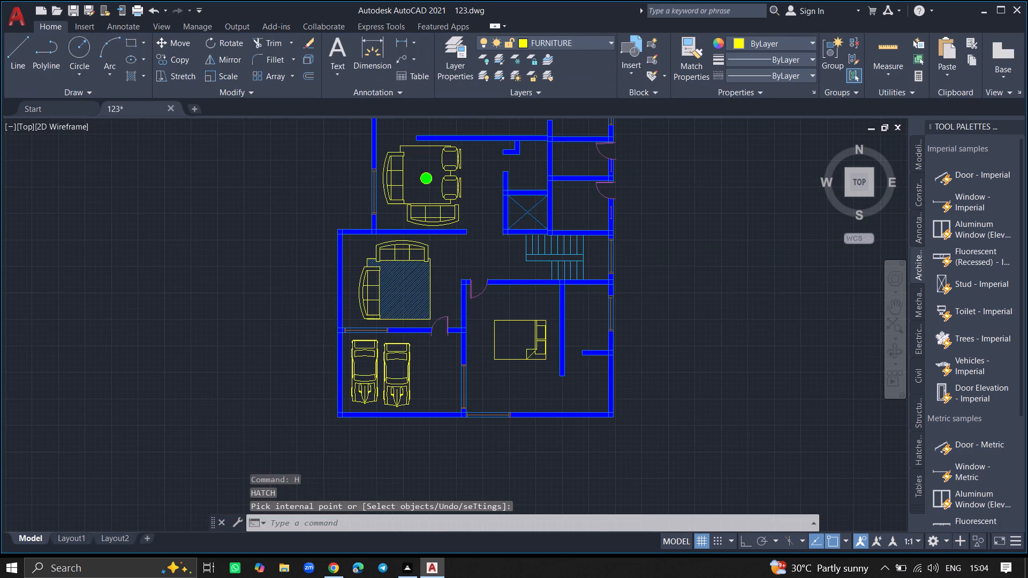
{"action": "scroll", "coordinate": [519, 171], "scroll_direction": "down", "scroll_amount": 3, "text": "ctrl"}
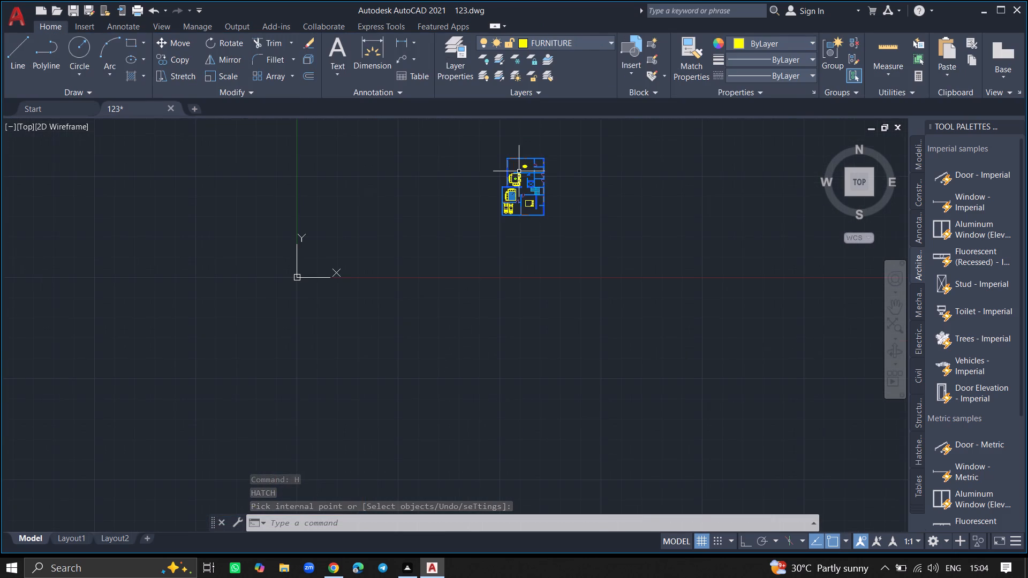
{"action": "scroll", "coordinate": [519, 158], "scroll_direction": "up", "scroll_amount": 4, "text": "ctrl"}
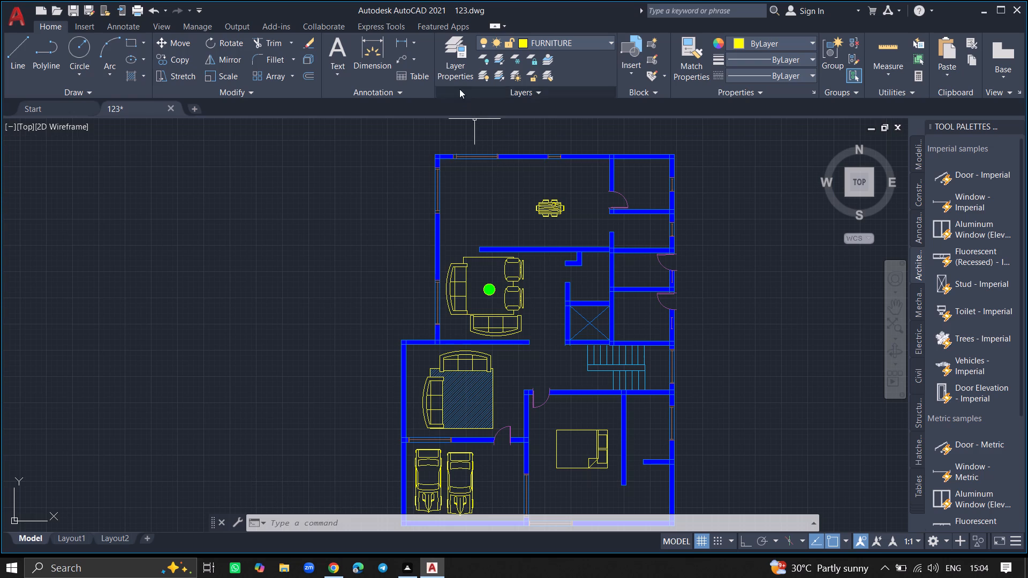
{"action": "left_click", "coordinate": [452, 55]}
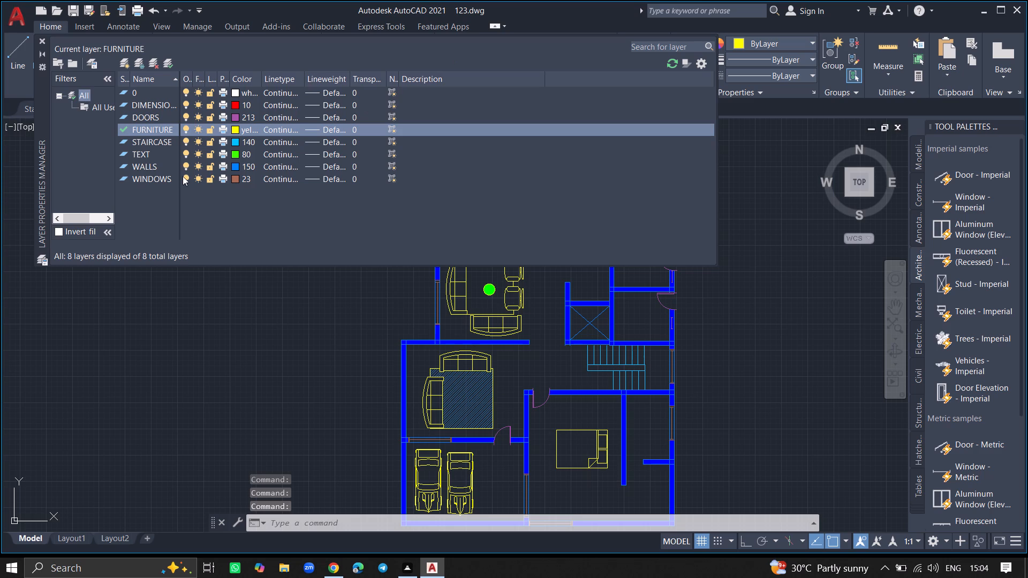
{"action": "double_click", "coordinate": [140, 156]}
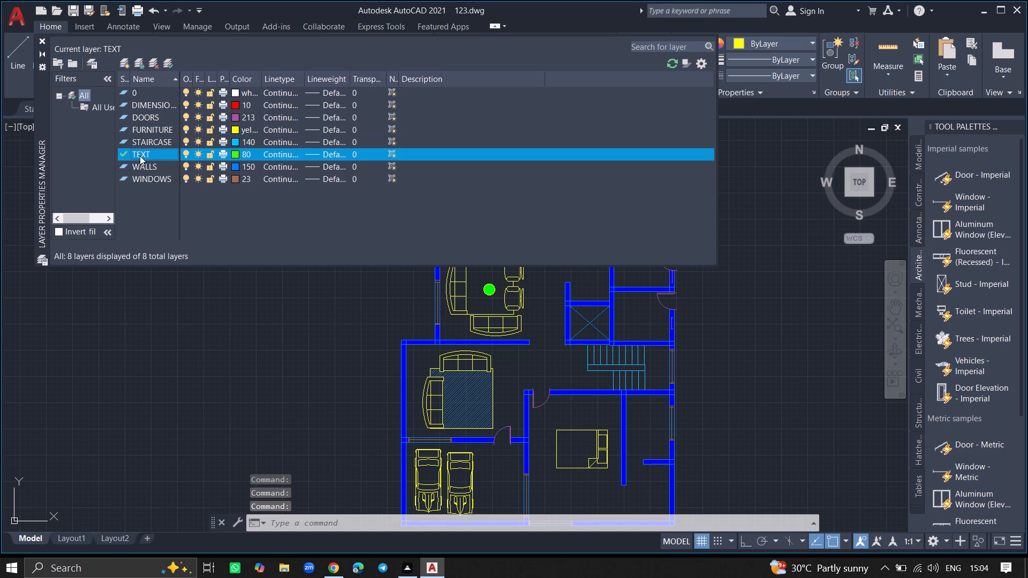
Define a multiline text box about 7'-6" corner to corner in the upper room, above and left of the dining table.
{"action": "left_click", "coordinate": [39, 39]}
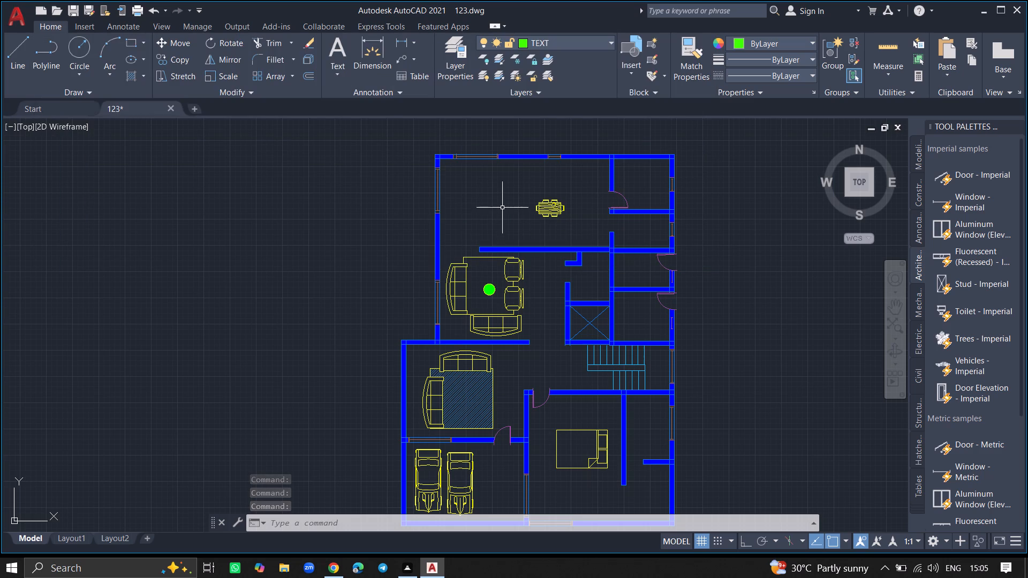
{"action": "scroll", "coordinate": [502, 208], "scroll_direction": "up", "scroll_amount": 6, "text": "ctrl"}
{"action": "scroll", "coordinate": [502, 208], "scroll_direction": "down", "scroll_amount": 3, "text": "ctrl"}
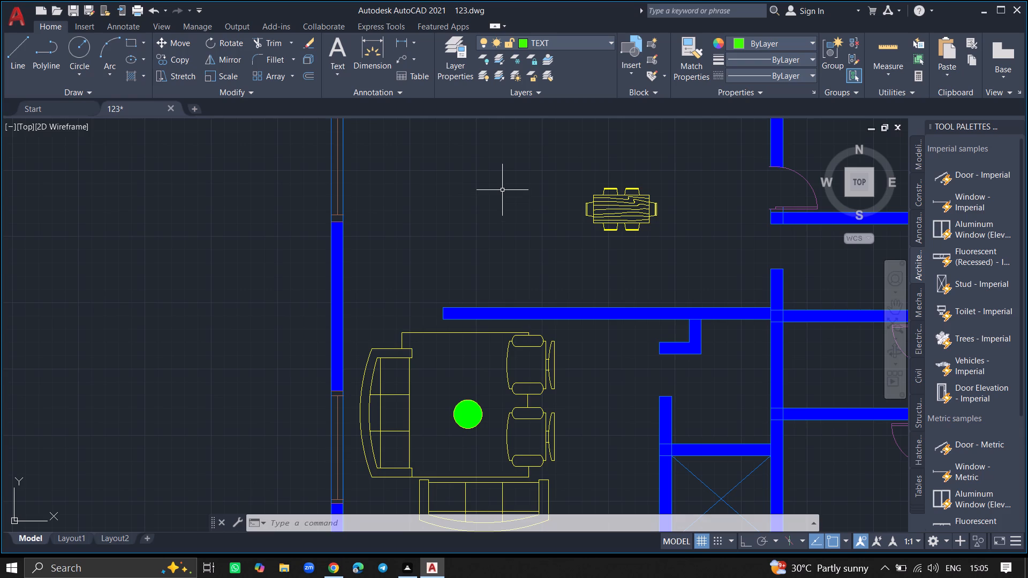
{"action": "type", "text": "MTEXT"}
{"action": "key", "text": "Return"}
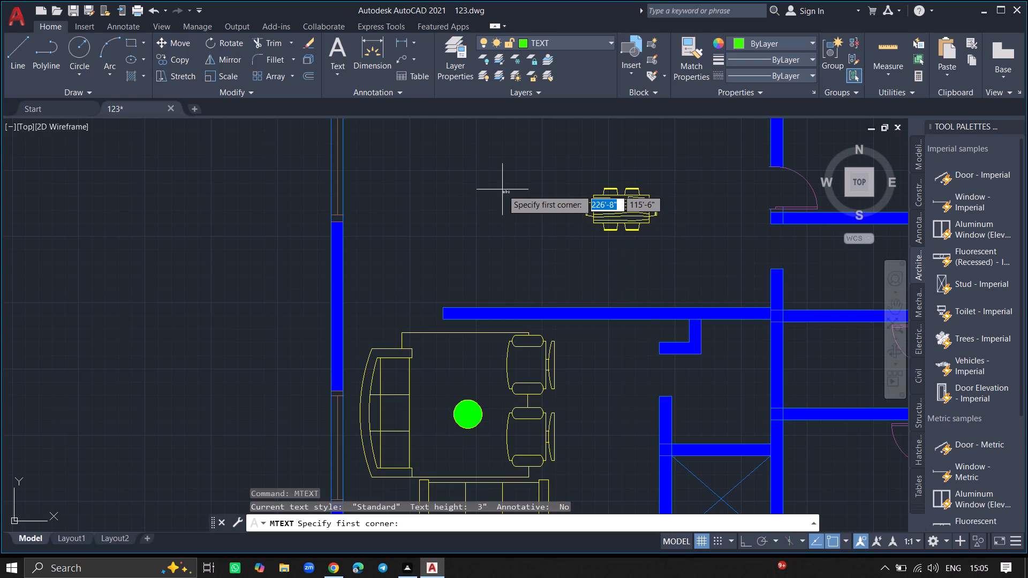
{"action": "scroll", "coordinate": [502, 189], "scroll_direction": "down", "scroll_amount": 2, "text": "ctrl"}
{"action": "left_click", "coordinate": [495, 173]}
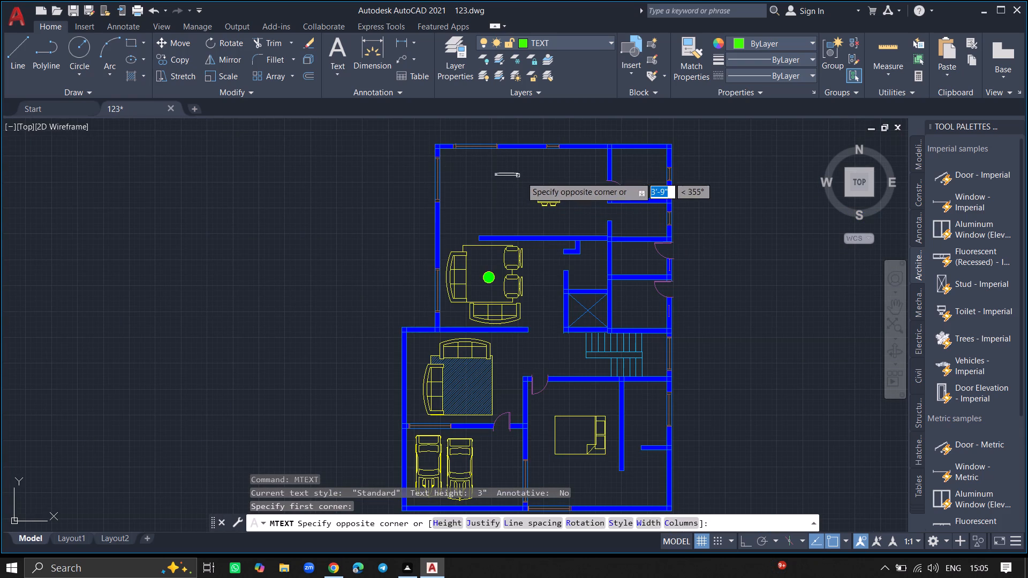
{"action": "scroll", "coordinate": [539, 185], "scroll_direction": "up", "scroll_amount": 5, "text": "ctrl"}
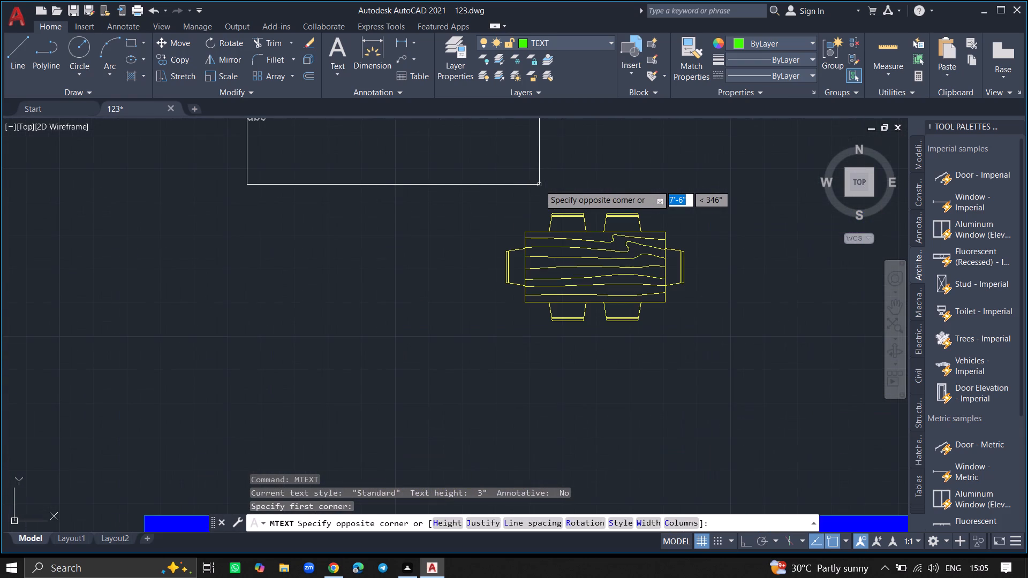
{"action": "left_click", "coordinate": [538, 182]}
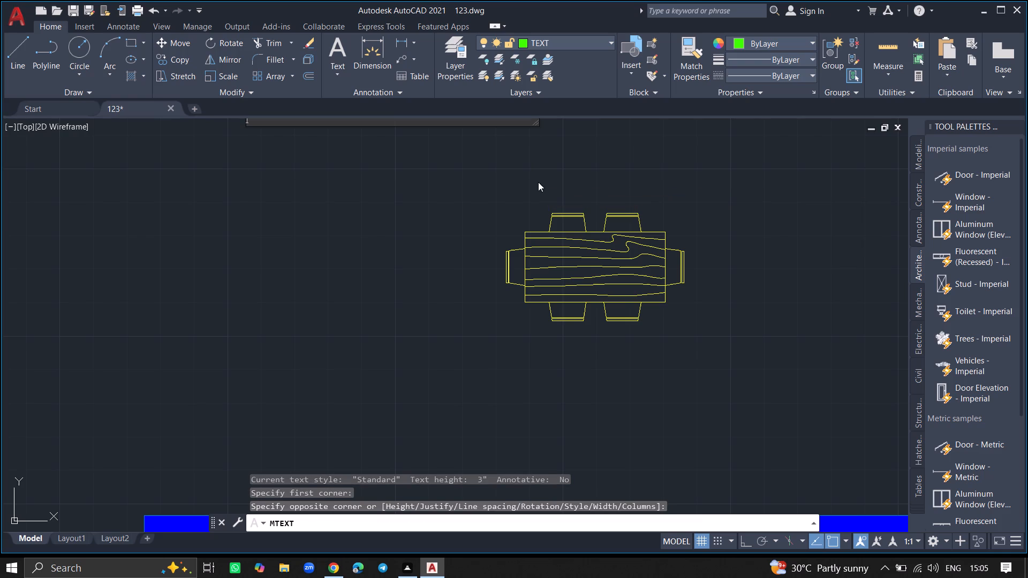
Enter KITCHEN / DINNING as the first line of the room label.
{"action": "scroll", "coordinate": [477, 173], "scroll_direction": "down", "scroll_amount": 3, "text": "ctrl"}
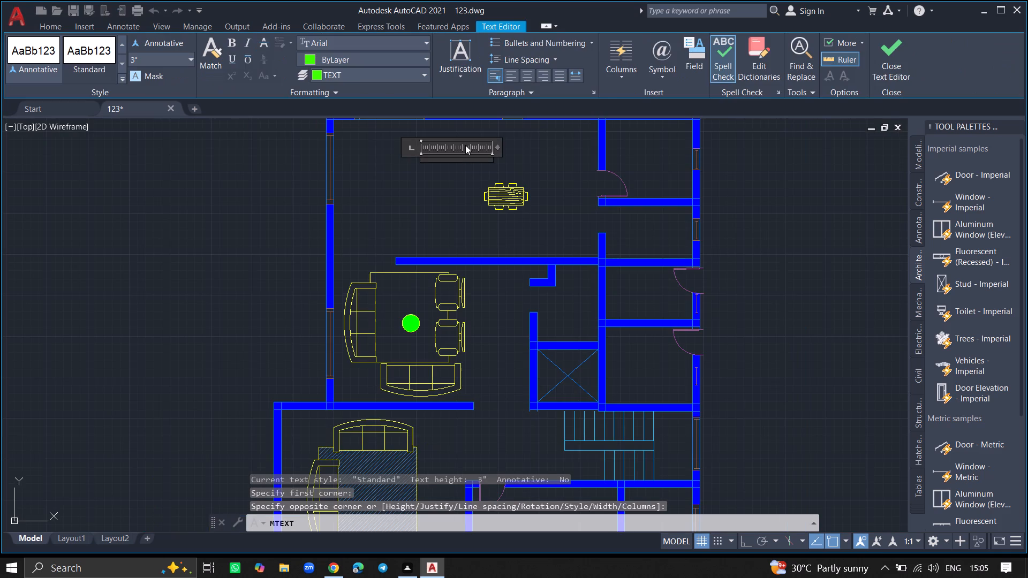
{"action": "scroll", "coordinate": [436, 132], "scroll_direction": "up", "scroll_amount": 6, "text": "ctrl"}
{"action": "scroll", "coordinate": [436, 132], "scroll_direction": "down", "scroll_amount": 3, "text": "ctrl"}
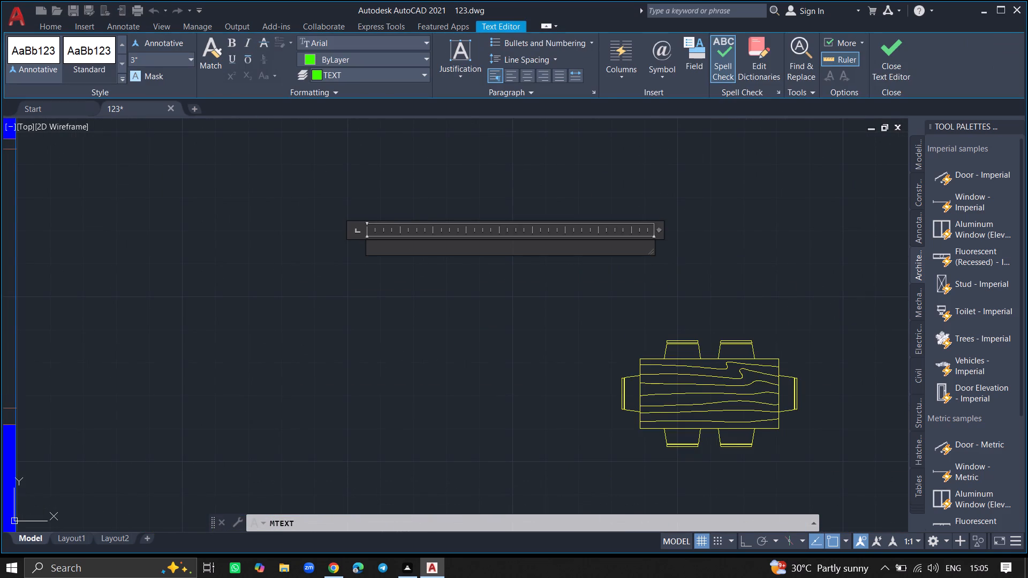
{"action": "type", "text": "KITCHE"}
{"action": "type", "text": "N"}
{"action": "key", "text": "space"}
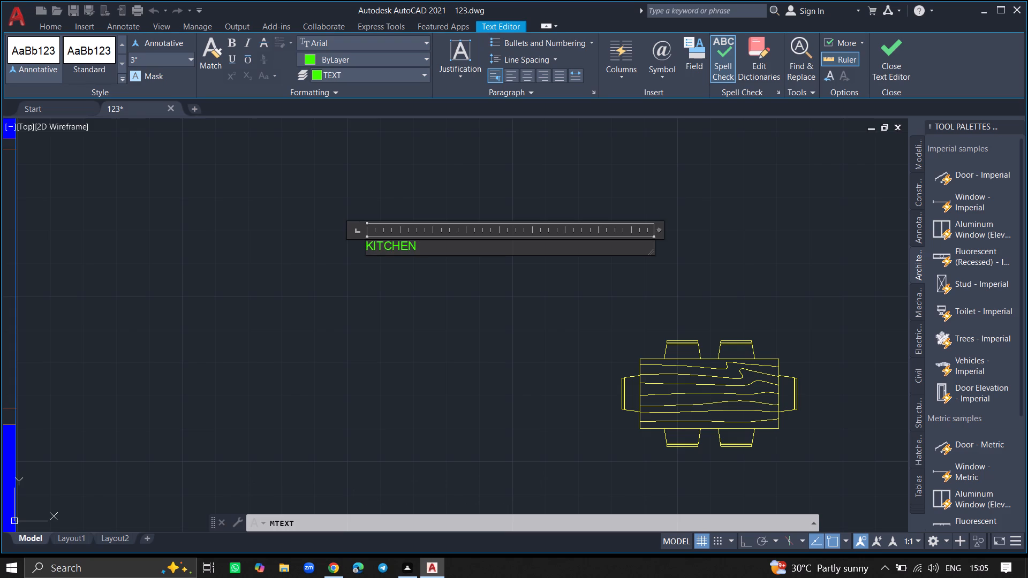
{"action": "key", "text": "slash"}
{"action": "key", "text": "space"}
{"action": "type", "text": "DINNING"}
{"action": "key", "text": "space"}
Add the room size 26' 11' X 14' 0" as the label's second line and finish the text.
{"action": "key", "text": "Return"}
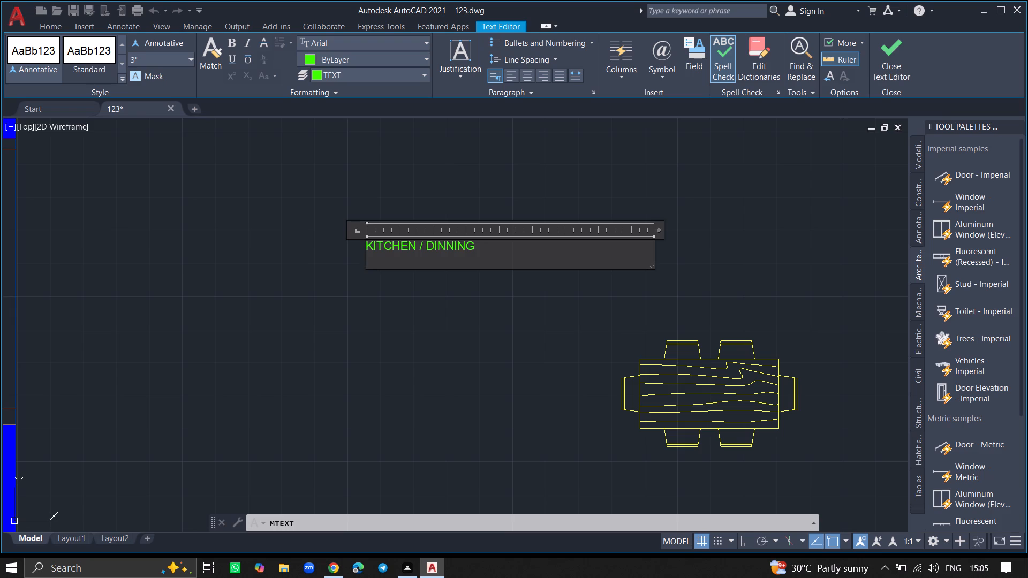
{"action": "key", "text": "2"}
{"action": "type", "text": "6'"}
{"action": "key", "text": "space"}
{"action": "type", "text": "11' X"}
{"action": "key", "text": "space"}
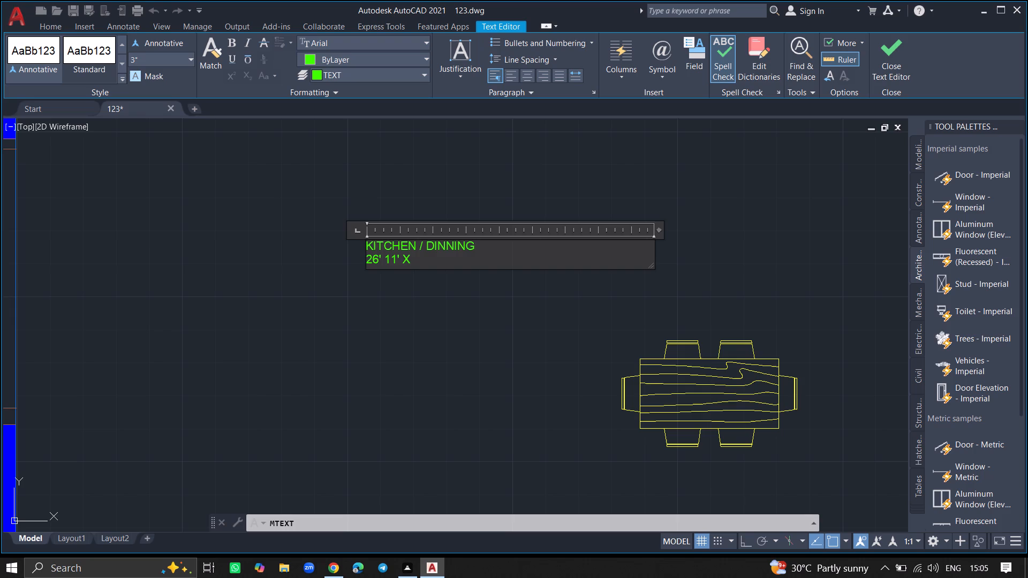
{"action": "key", "text": "1"}
{"action": "type", "text": "4' 0\""}
{"action": "left_click", "coordinate": [392, 275]}
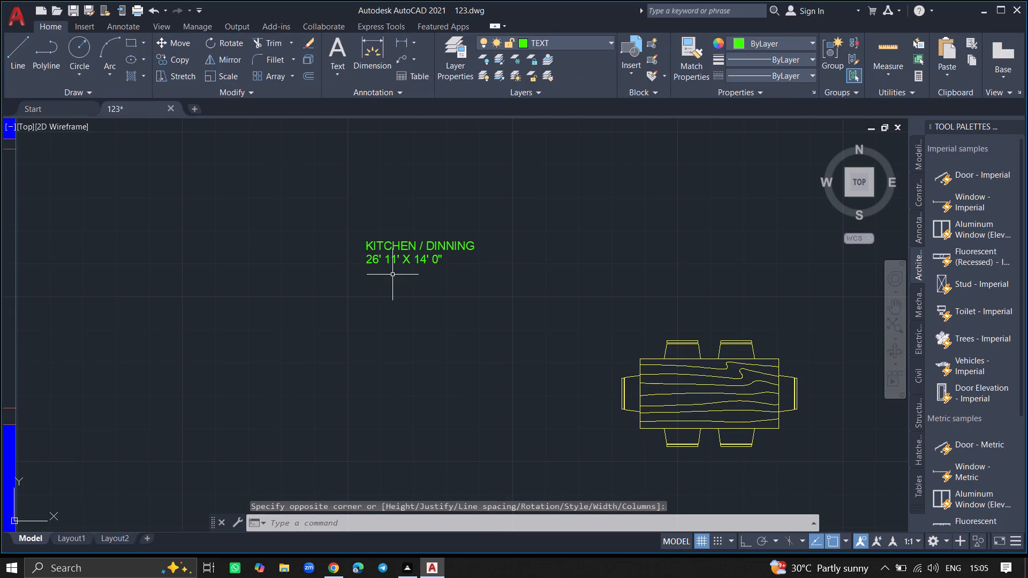
With Ortho on, draw a counter outline from the kitchen's top wall about 2'-9" down and about 23'-6" across to the right exterior wall.
{"action": "scroll", "coordinate": [392, 275], "scroll_direction": "down", "scroll_amount": 5, "text": "ctrl"}
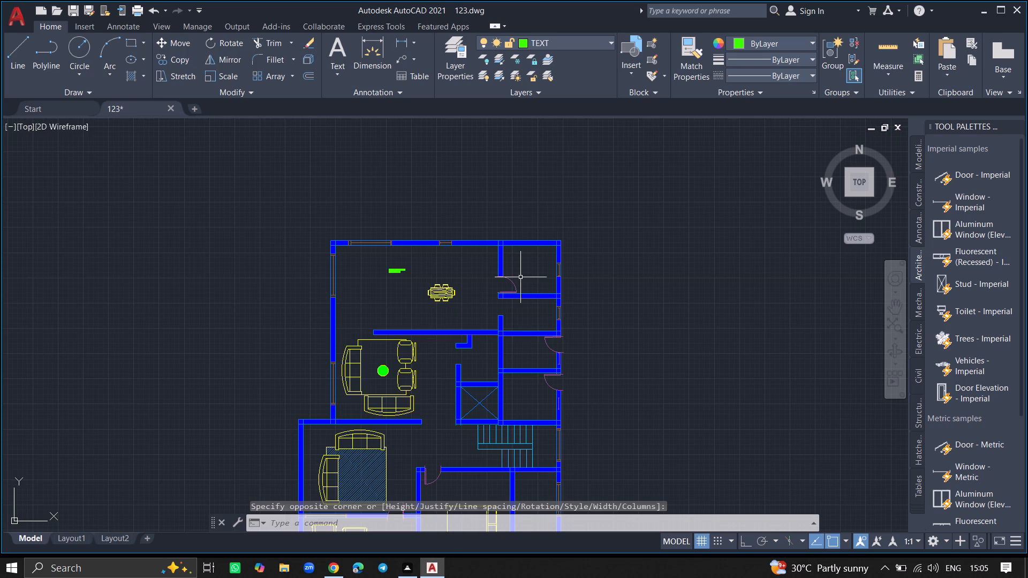
{"action": "scroll", "coordinate": [520, 277], "scroll_direction": "up", "scroll_amount": 4, "text": "ctrl"}
{"action": "scroll", "coordinate": [511, 242], "scroll_direction": "down", "scroll_amount": 1, "text": "ctrl"}
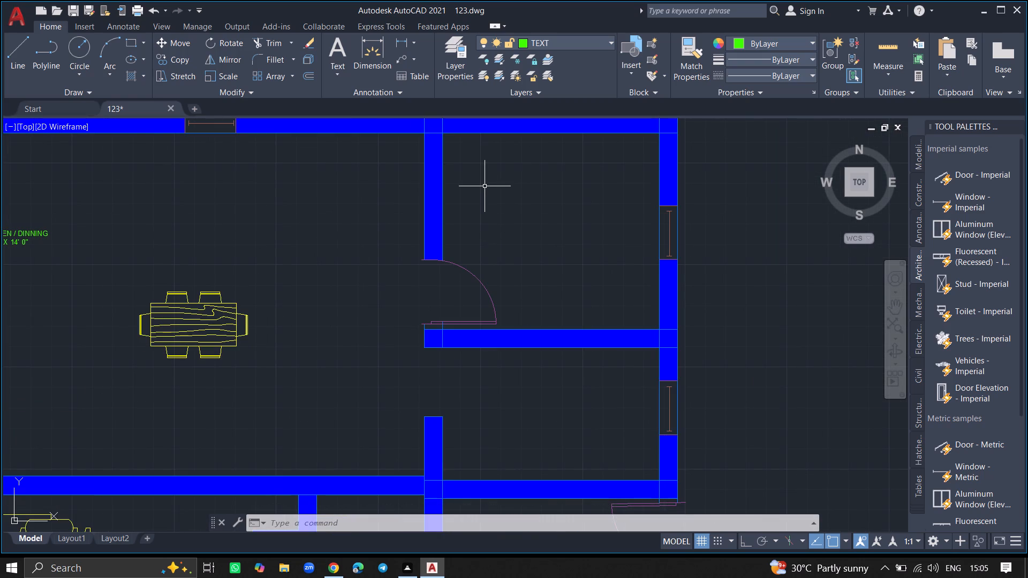
{"action": "scroll", "coordinate": [485, 186], "scroll_direction": "down", "scroll_amount": 2, "text": "ctrl"}
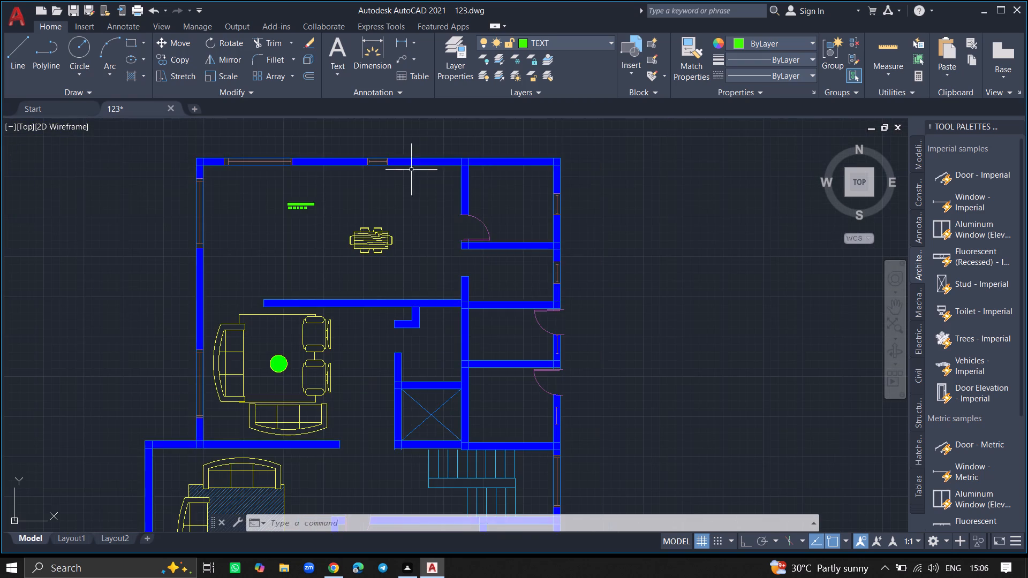
{"action": "key", "text": "l"}
{"action": "key", "text": "Return"}
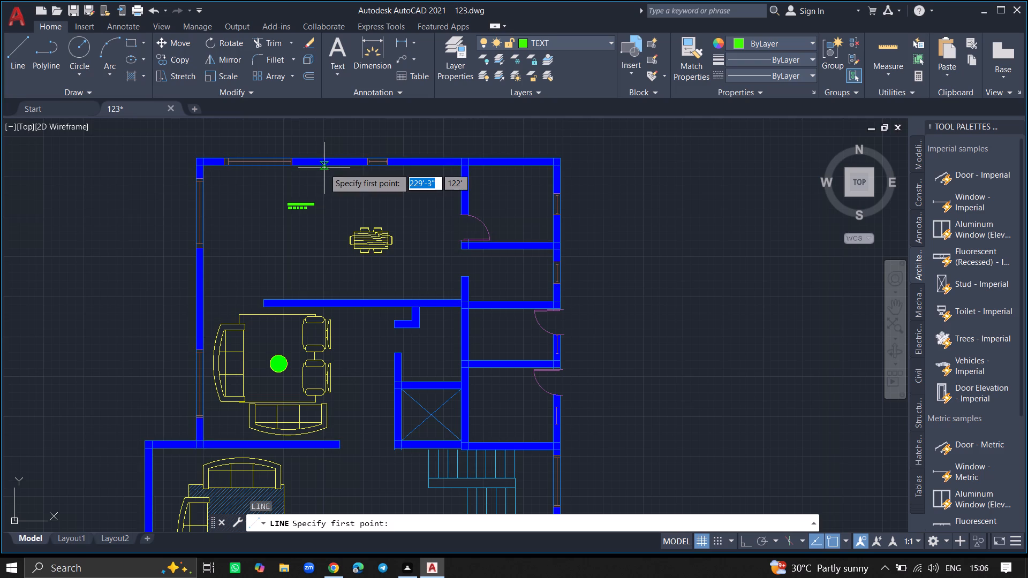
{"action": "scroll", "coordinate": [324, 168], "scroll_direction": "up", "scroll_amount": 2, "text": "ctrl"}
{"action": "left_click", "coordinate": [326, 163]}
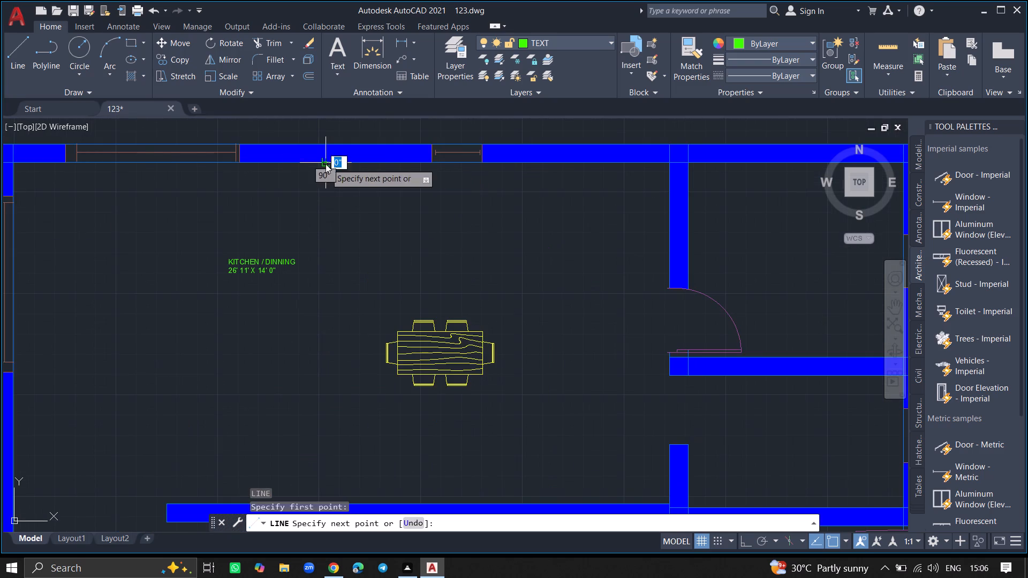
{"action": "key", "text": "F8"}
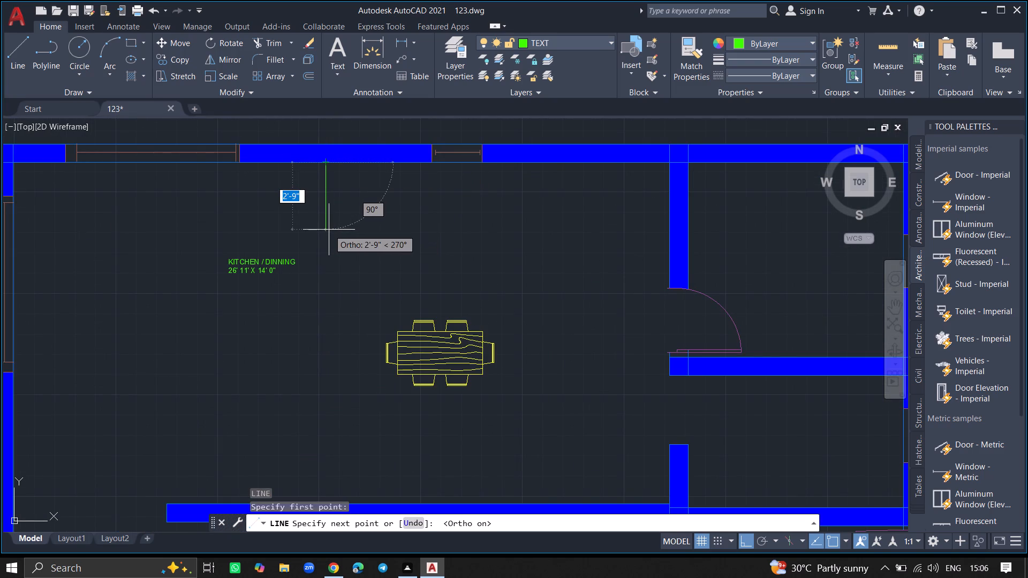
{"action": "left_click", "coordinate": [329, 230]}
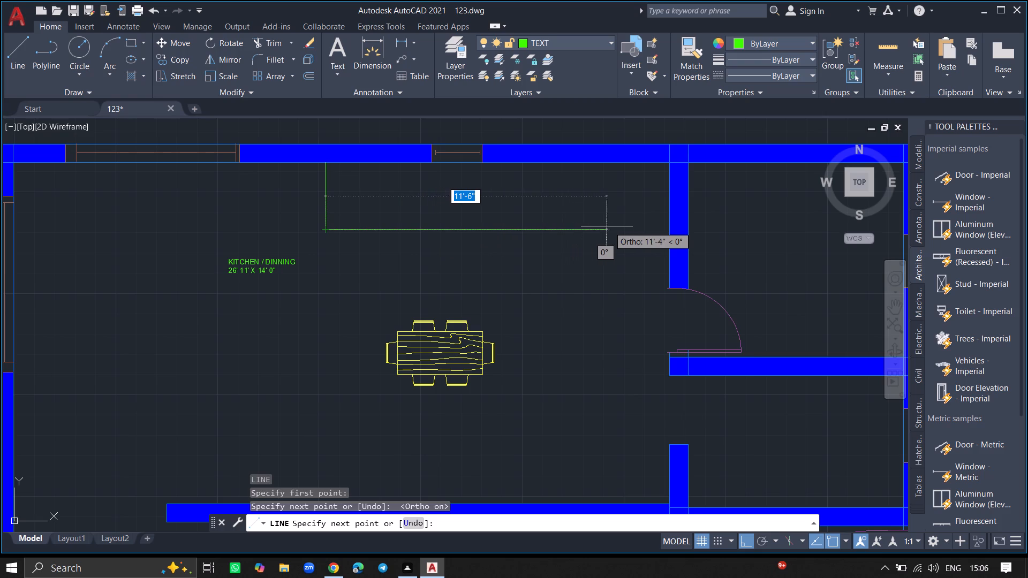
{"action": "left_click", "coordinate": [685, 228]}
{"action": "key", "text": "Return"}
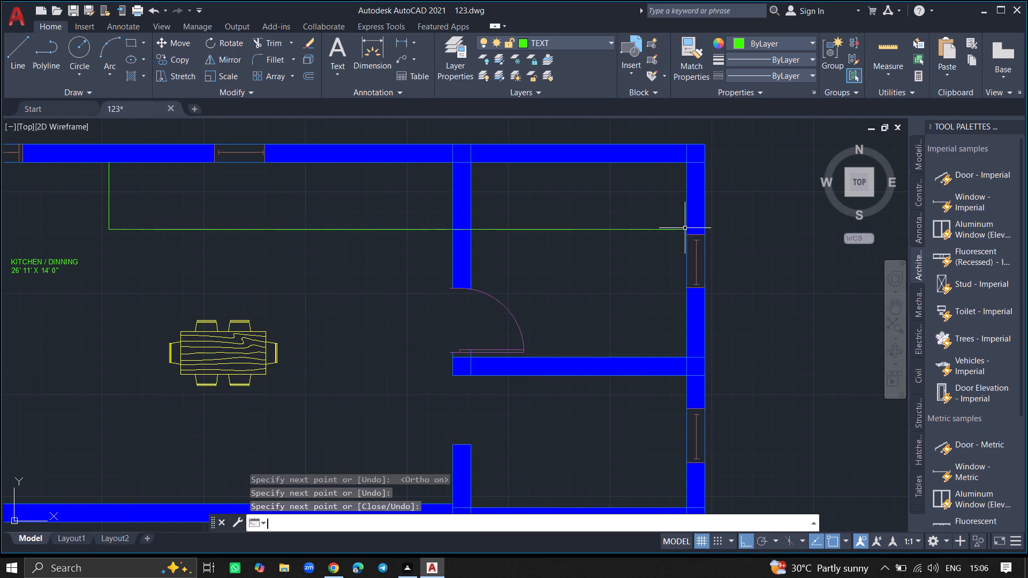
Trim the part of the counter line that crosses the partition wall between the kitchen and the adjoining room.
{"action": "scroll", "coordinate": [458, 240], "scroll_direction": "up", "scroll_amount": 3, "text": "ctrl"}
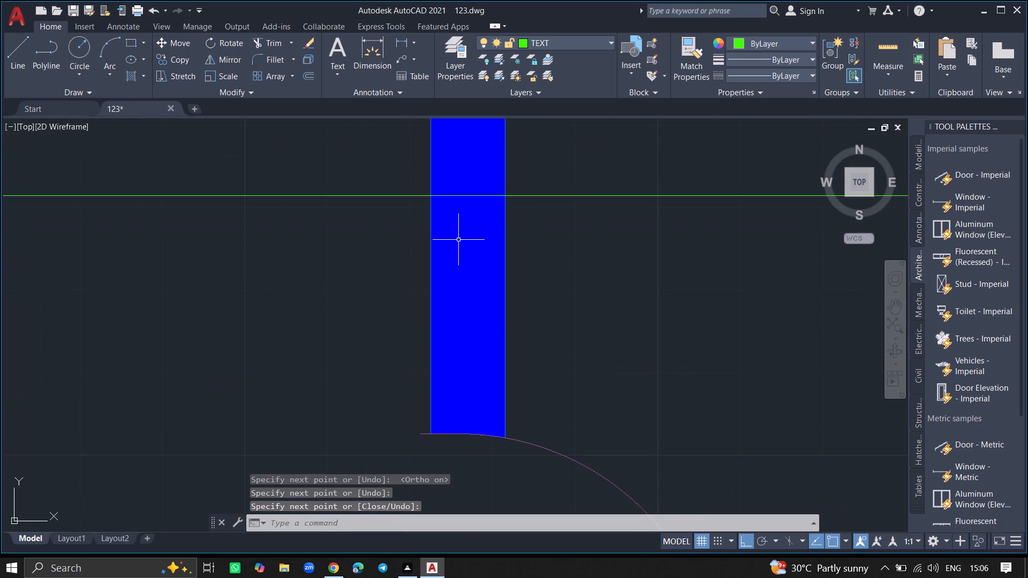
{"action": "type", "text": "TRIM"}
{"action": "key", "text": "Return"}
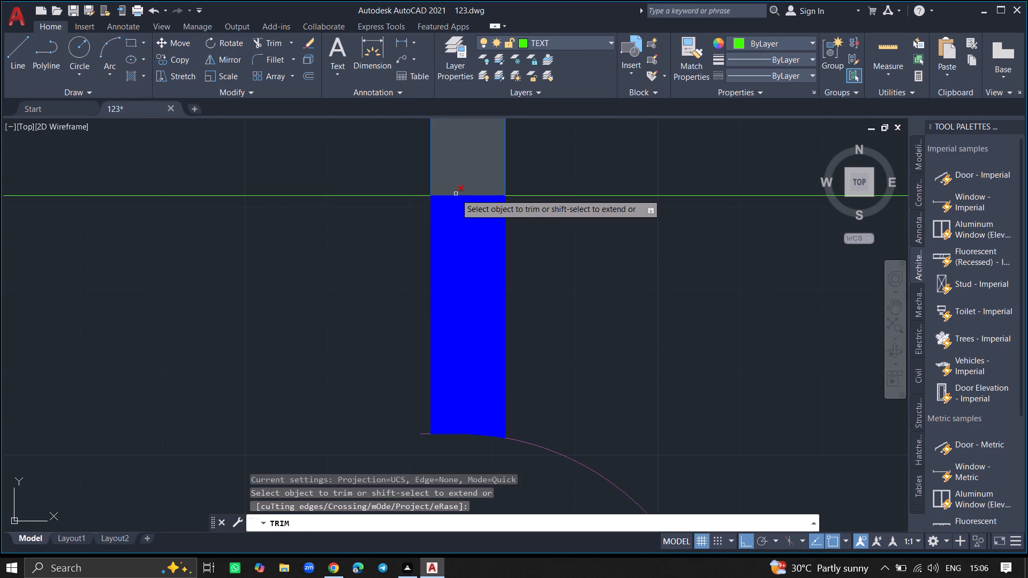
{"action": "left_click", "coordinate": [457, 196]}
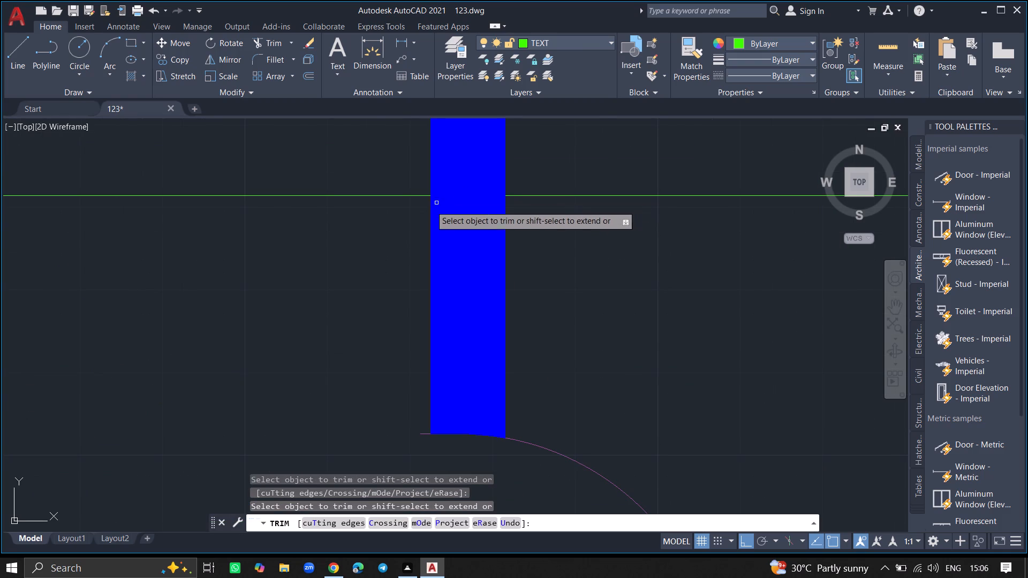
{"action": "key", "text": "Return"}
Draw a small rectangle inside the kitchen counter near its left end.
{"action": "scroll", "coordinate": [352, 249], "scroll_direction": "down", "scroll_amount": 3, "text": "ctrl"}
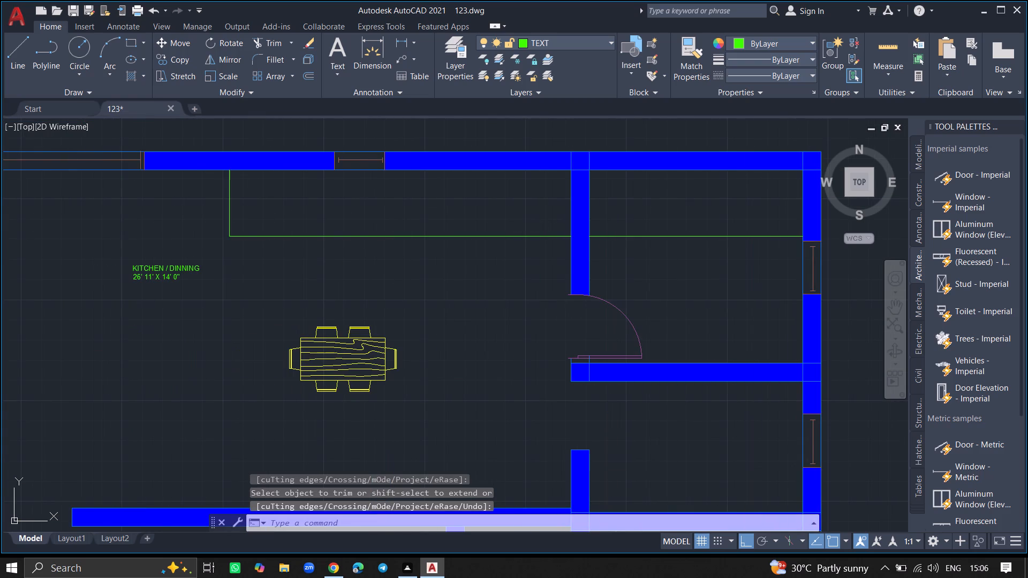
{"action": "type", "text": "REC"}
{"action": "key", "text": "Return"}
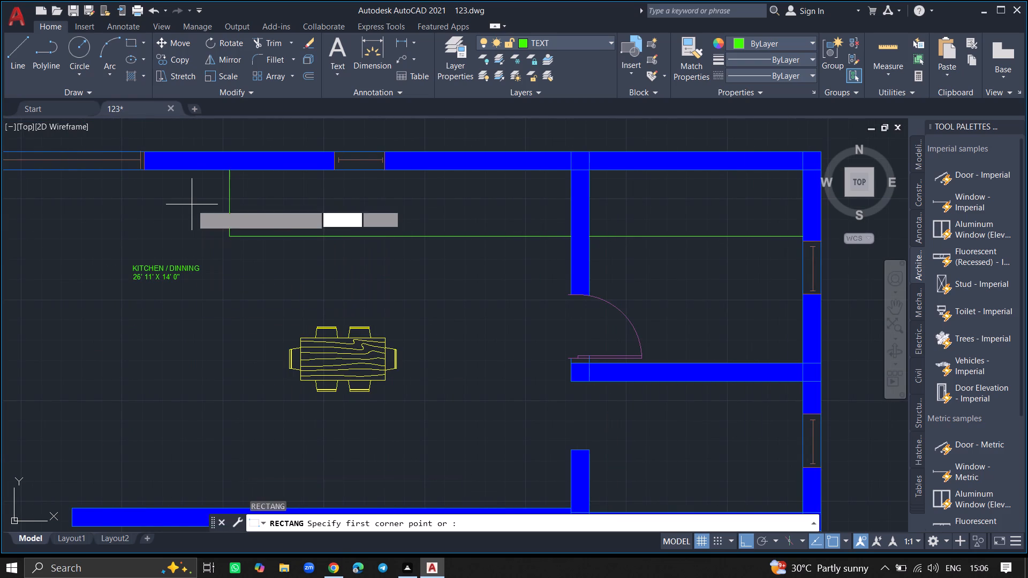
{"action": "left_click", "coordinate": [250, 192]}
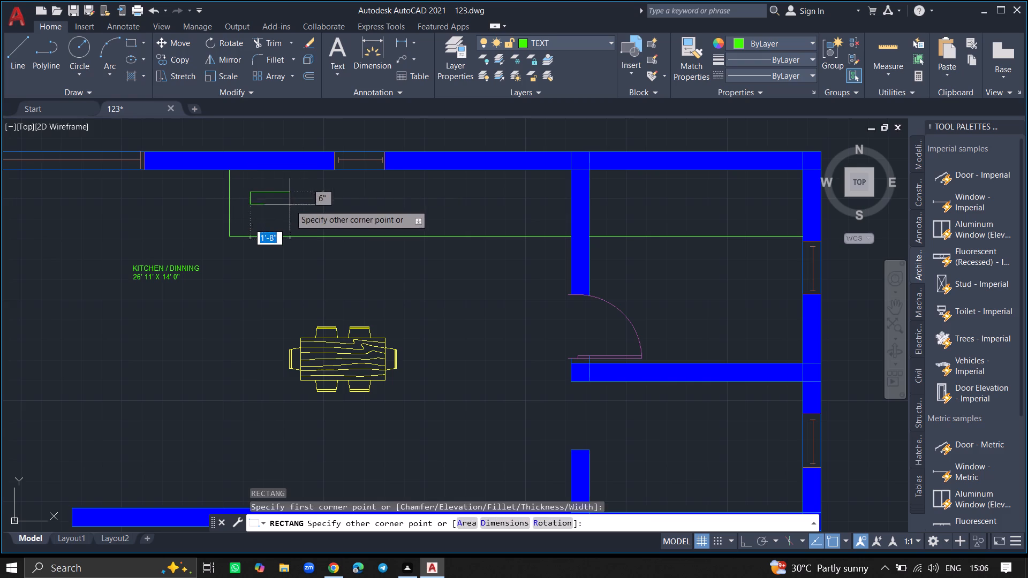
{"action": "left_click", "coordinate": [302, 225]}
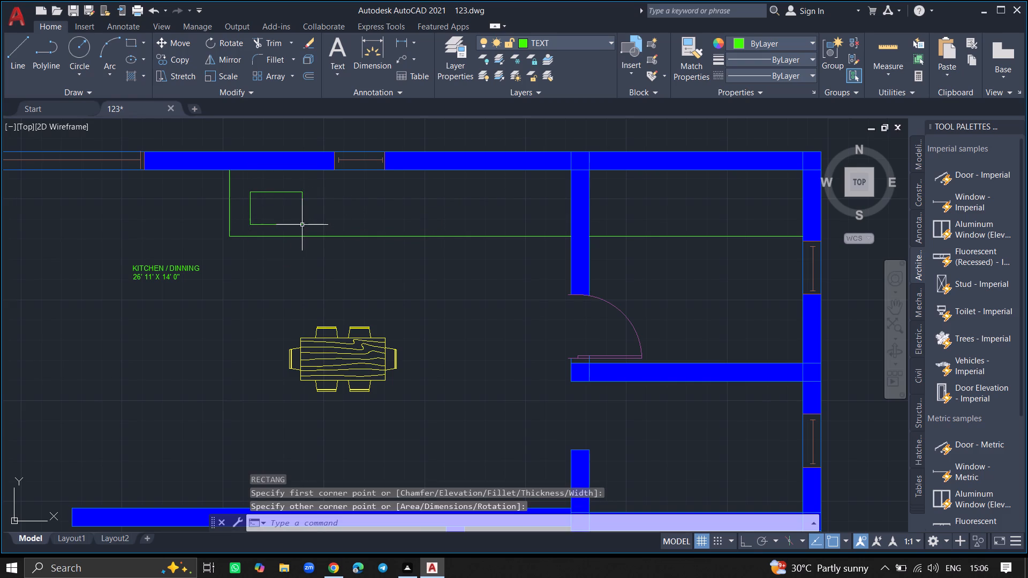
Draw a circle of about 2" radius at the centre of the small rectangle in the kitchen counter.
{"action": "key", "text": "c"}
{"action": "key", "text": "Return"}
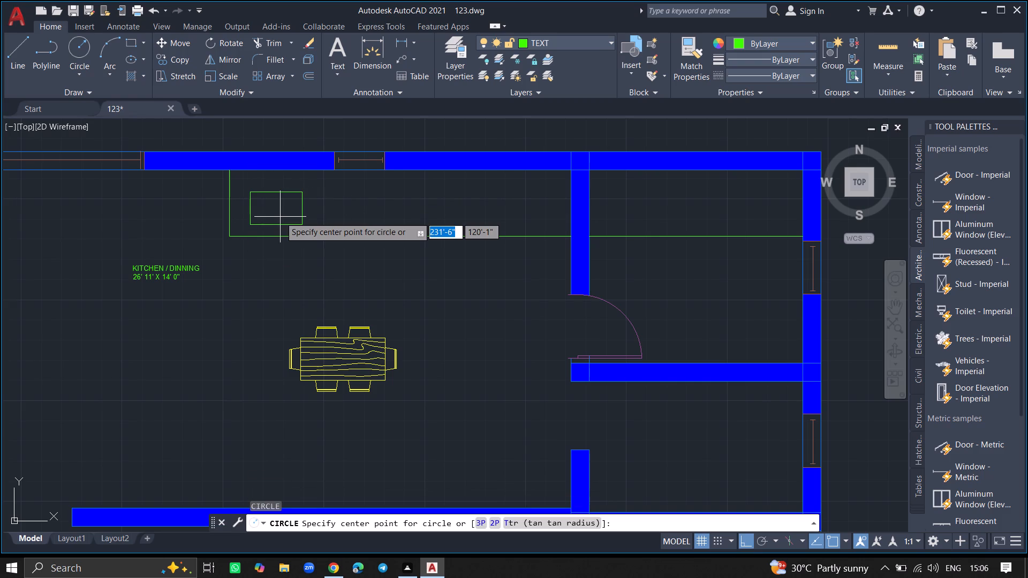
{"action": "scroll", "coordinate": [280, 217], "scroll_direction": "up", "scroll_amount": 2, "text": "ctrl"}
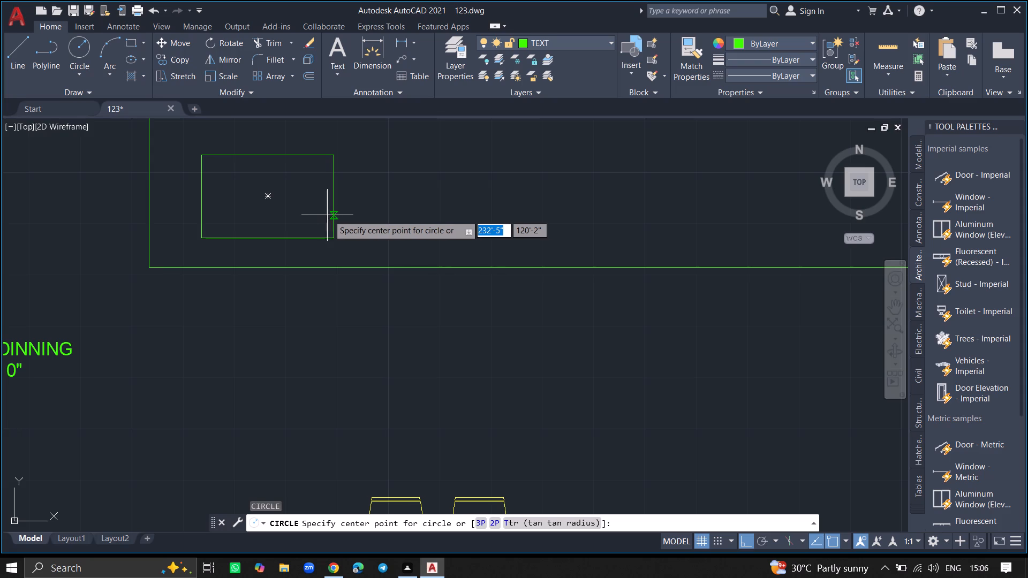
{"action": "left_click", "coordinate": [264, 200]}
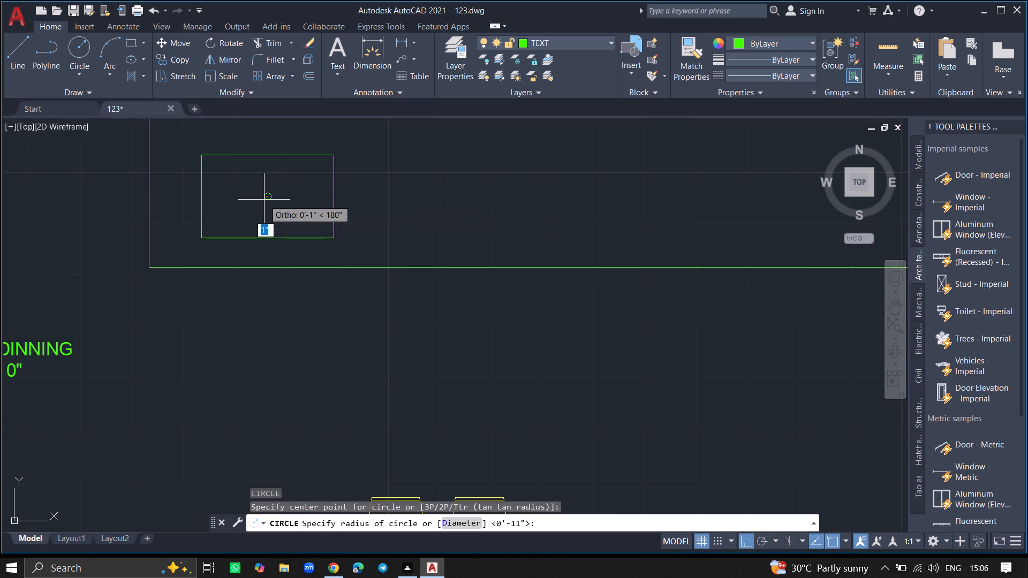
{"action": "left_click", "coordinate": [264, 184]}
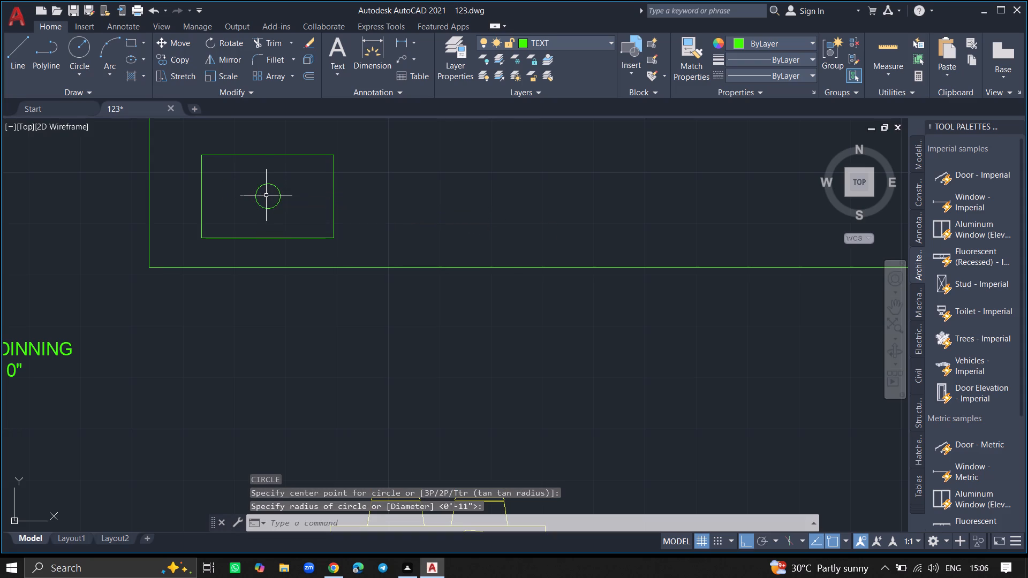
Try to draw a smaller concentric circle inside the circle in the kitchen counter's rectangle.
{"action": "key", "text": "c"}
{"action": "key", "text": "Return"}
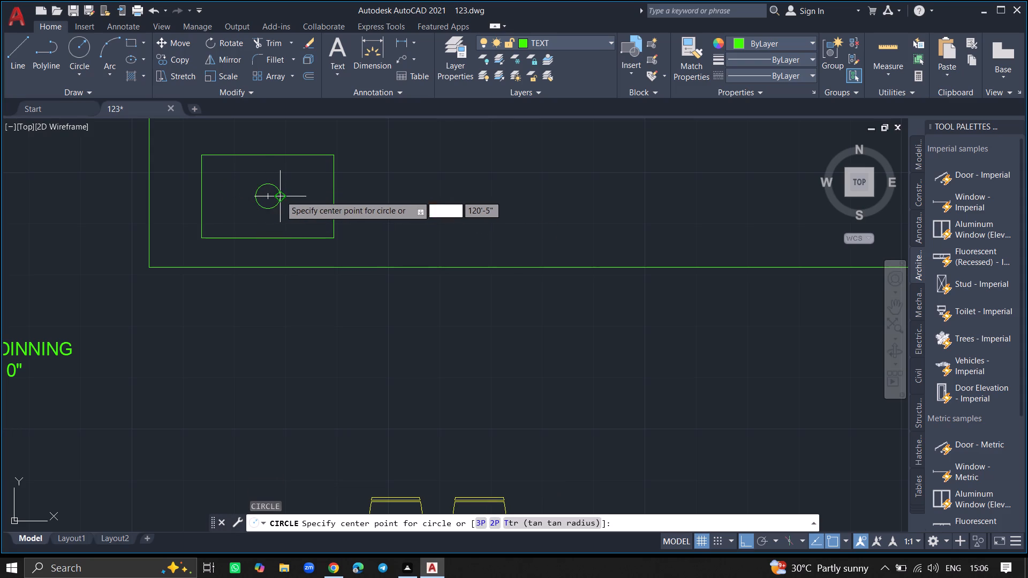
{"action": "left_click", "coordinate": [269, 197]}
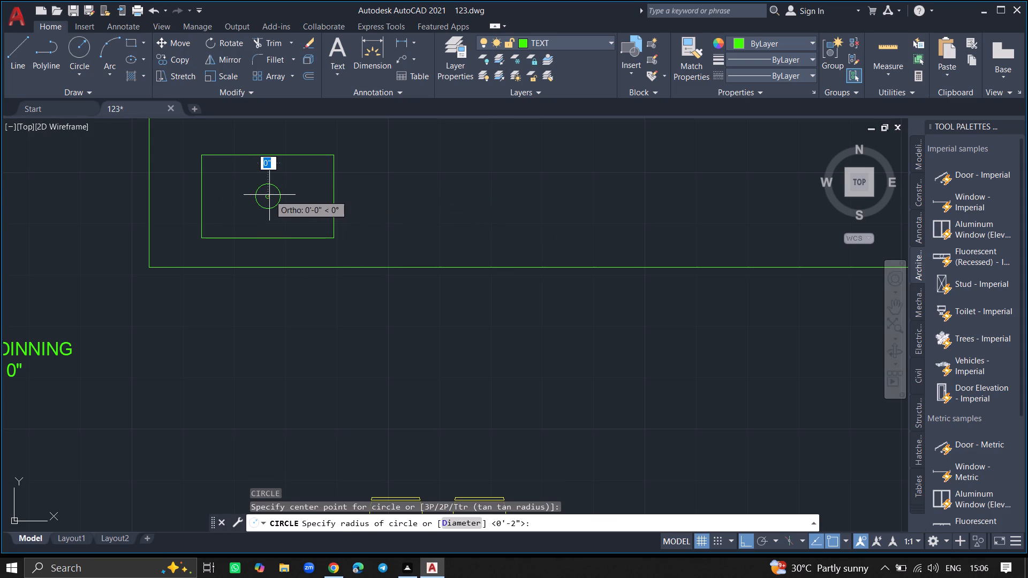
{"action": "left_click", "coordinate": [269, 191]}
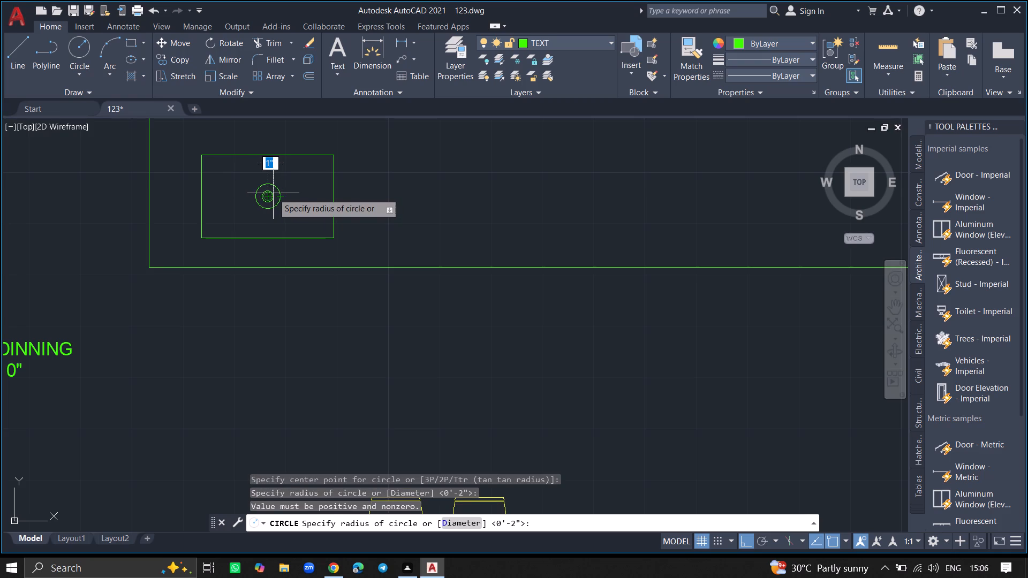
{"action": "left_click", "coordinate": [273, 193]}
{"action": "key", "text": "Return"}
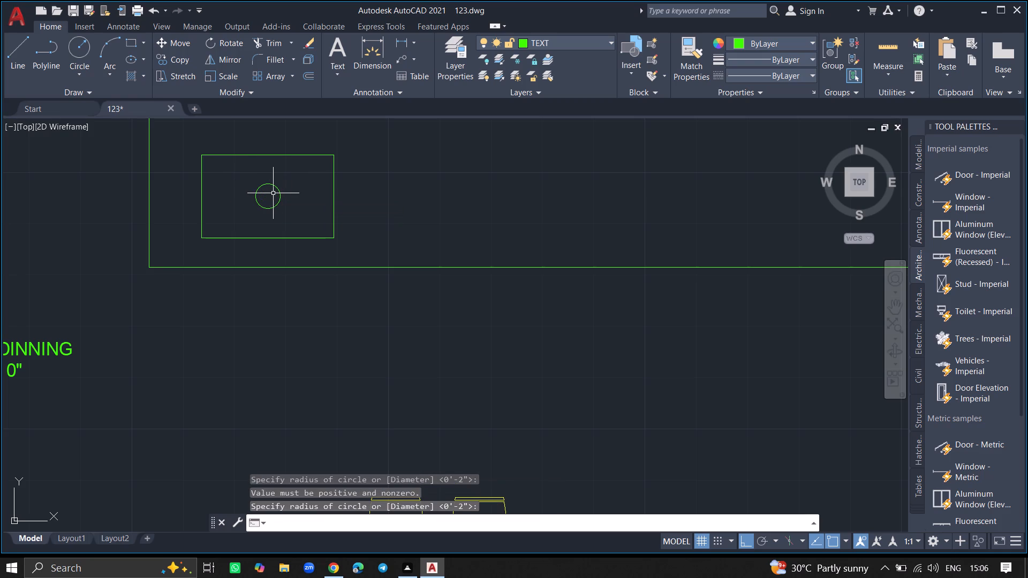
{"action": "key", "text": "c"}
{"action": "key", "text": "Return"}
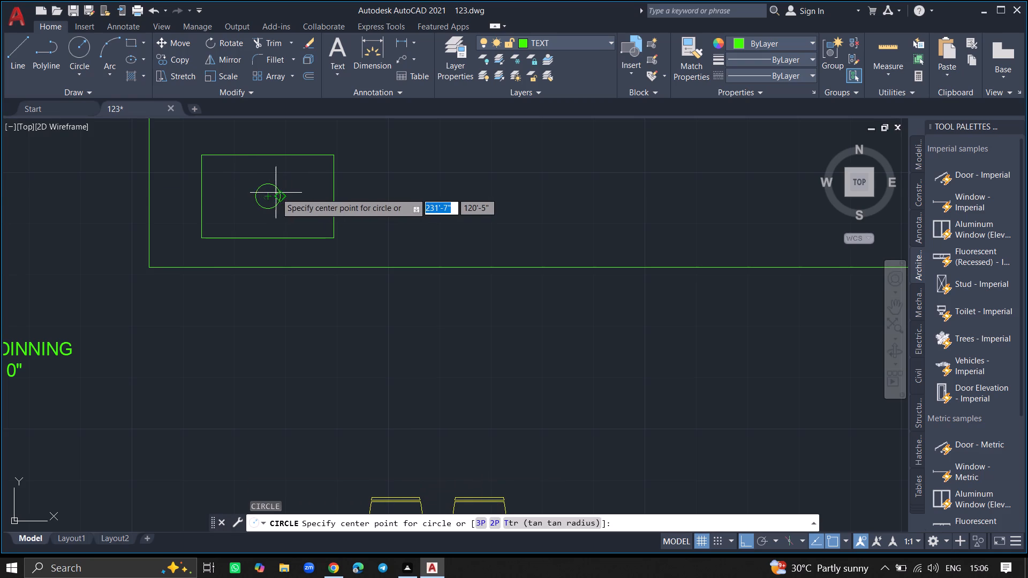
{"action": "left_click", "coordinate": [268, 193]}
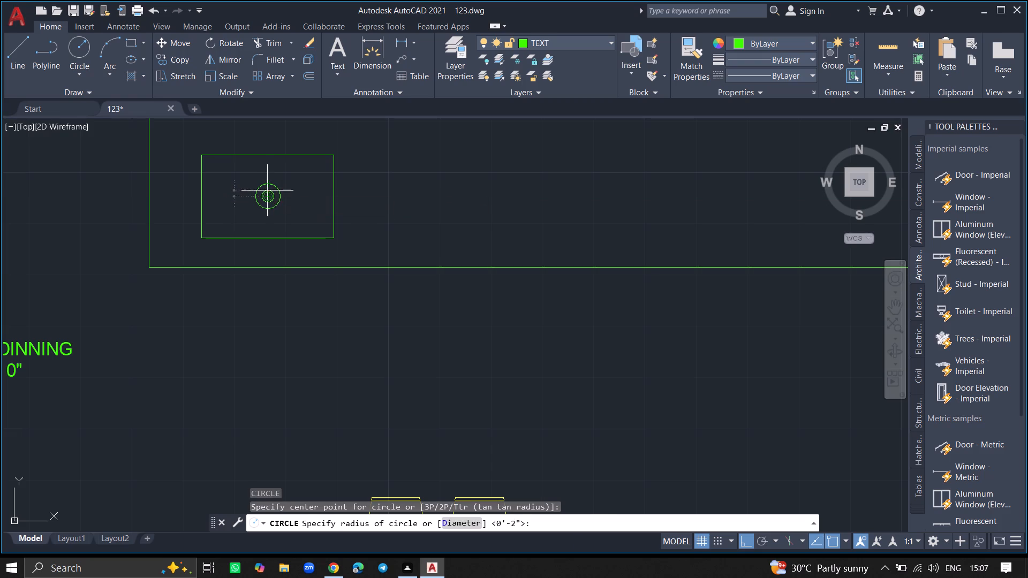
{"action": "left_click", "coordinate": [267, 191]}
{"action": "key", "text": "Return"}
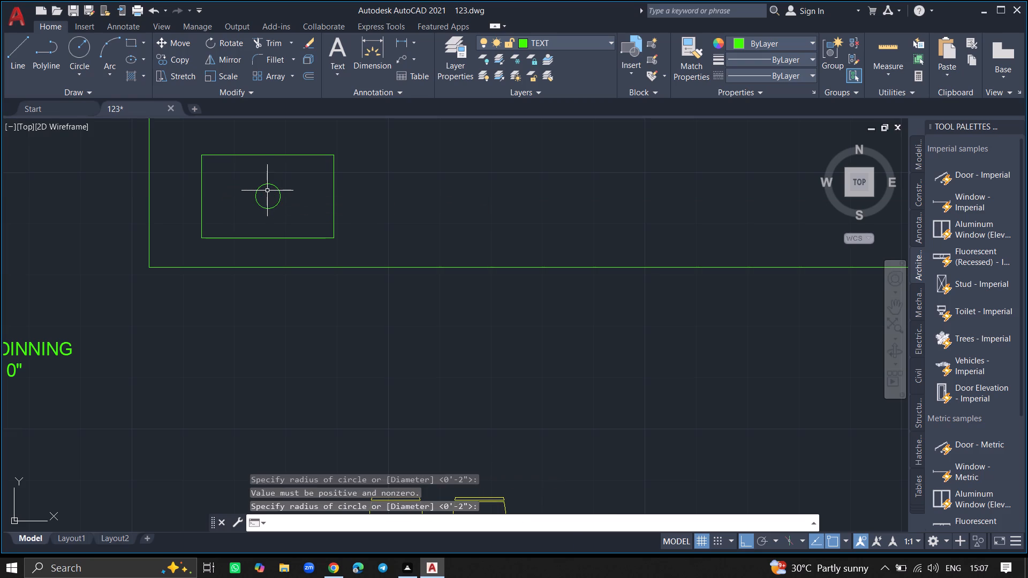
Draw a small concentric circle inside the 2" circle to complete the kitchen sink's drain.
{"action": "key", "text": "c"}
{"action": "key", "text": "Return"}
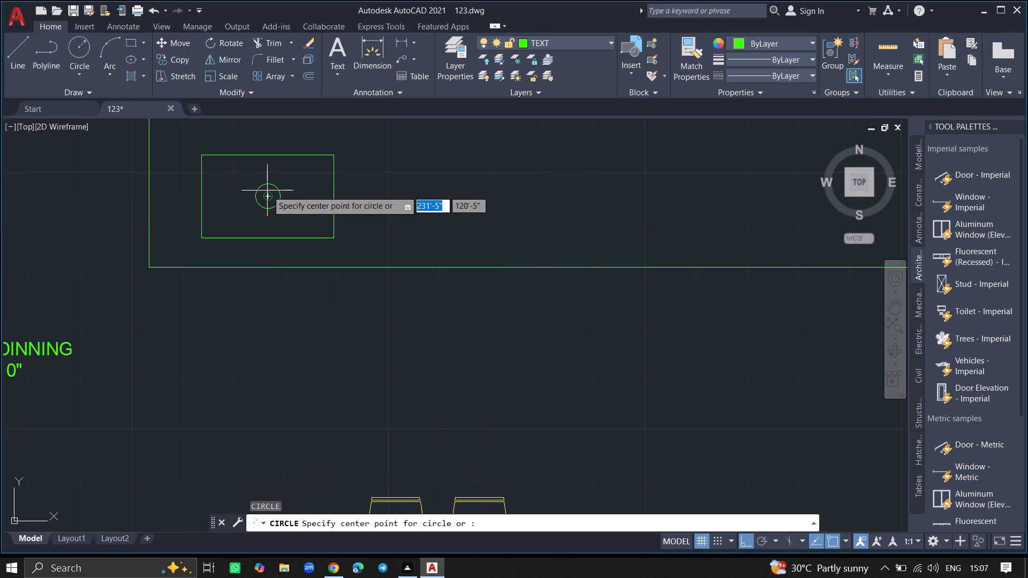
{"action": "scroll", "coordinate": [267, 191], "scroll_direction": "up", "scroll_amount": 3, "text": "ctrl"}
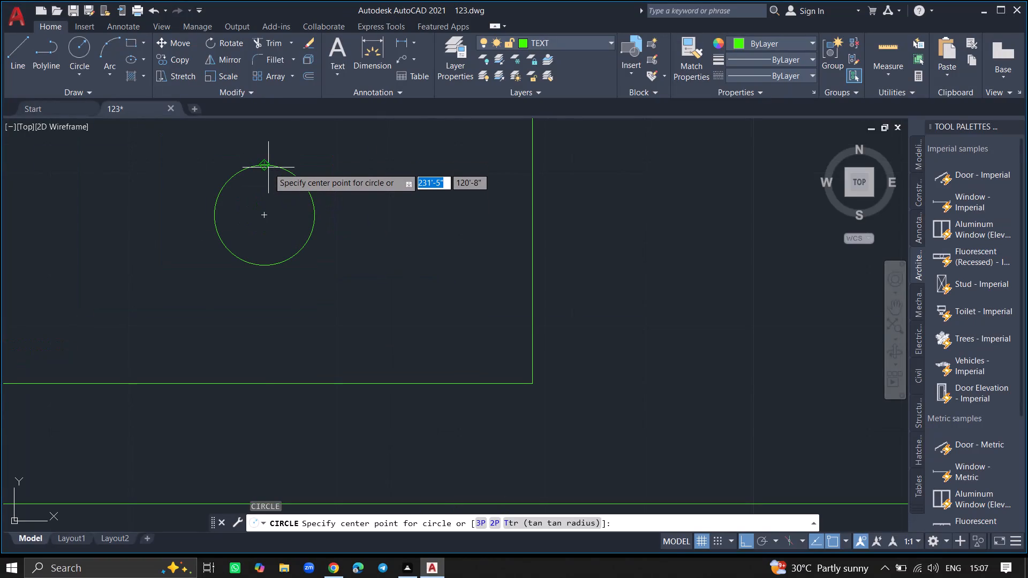
{"action": "left_click", "coordinate": [264, 217]}
{"action": "left_click", "coordinate": [262, 205]}
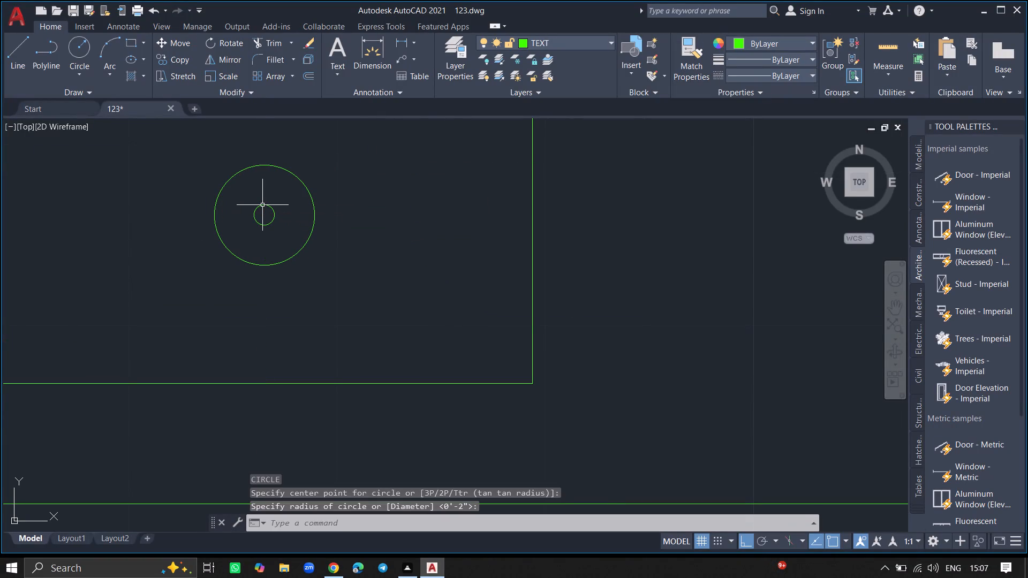
{"action": "key", "text": "Return"}
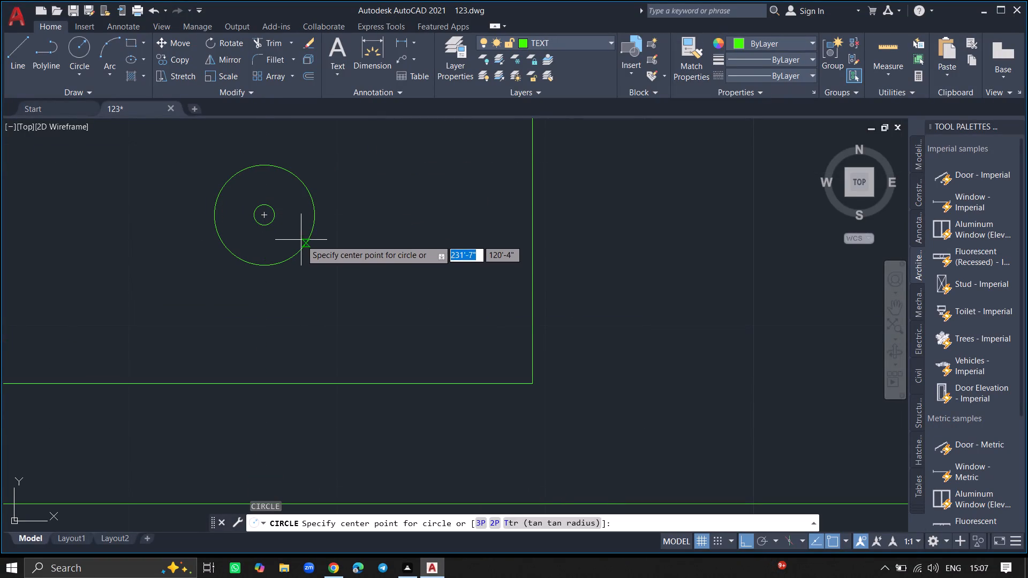
{"action": "scroll", "coordinate": [338, 275], "scroll_direction": "down", "scroll_amount": 7, "text": "ctrl"}
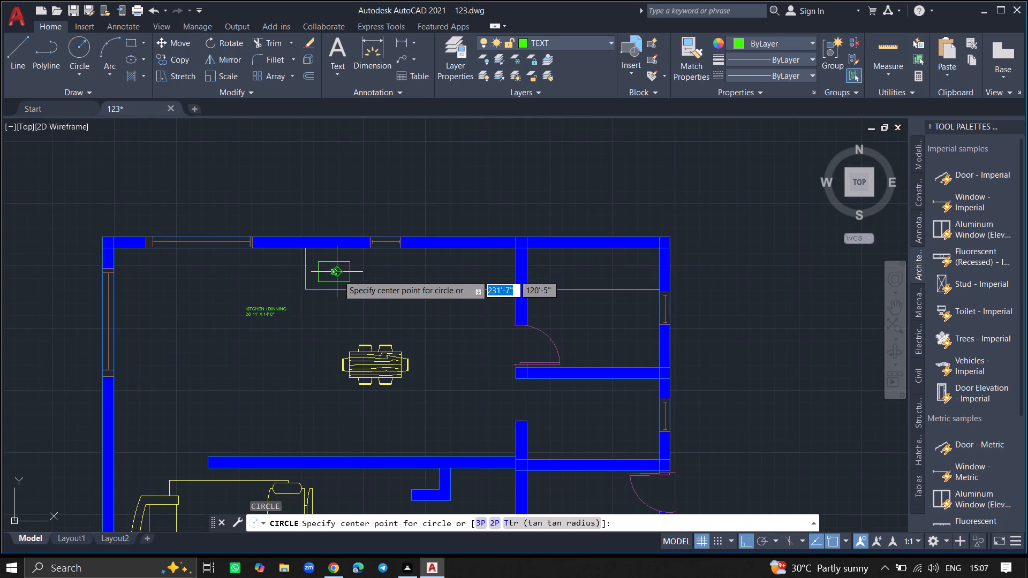
{"action": "key", "text": "Escape"}
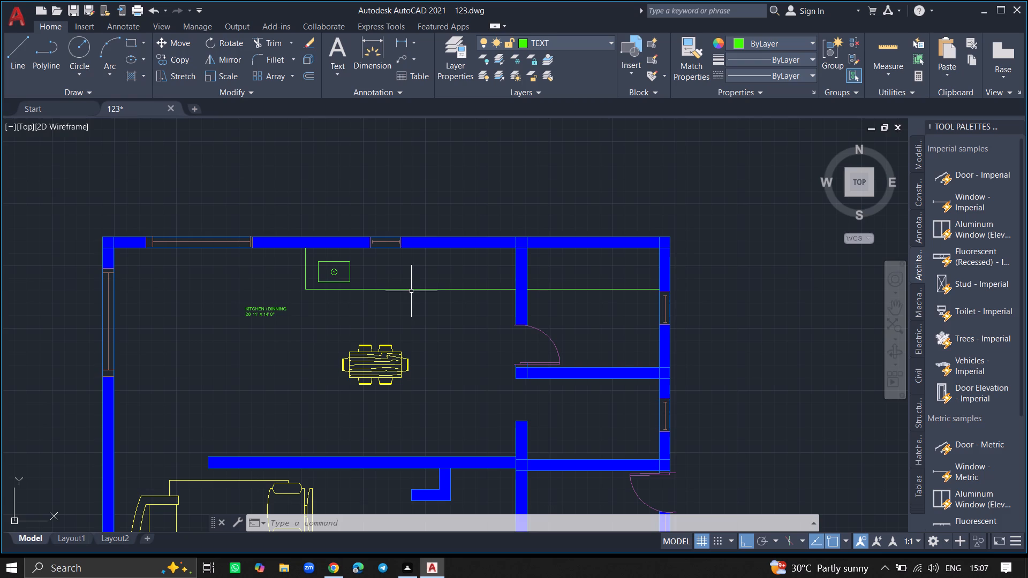
Move the counter lines on both sides of the partition and the kitchen sink's rectangle and circles to the FURNITURE layer.
{"action": "left_click", "coordinate": [411, 289]}
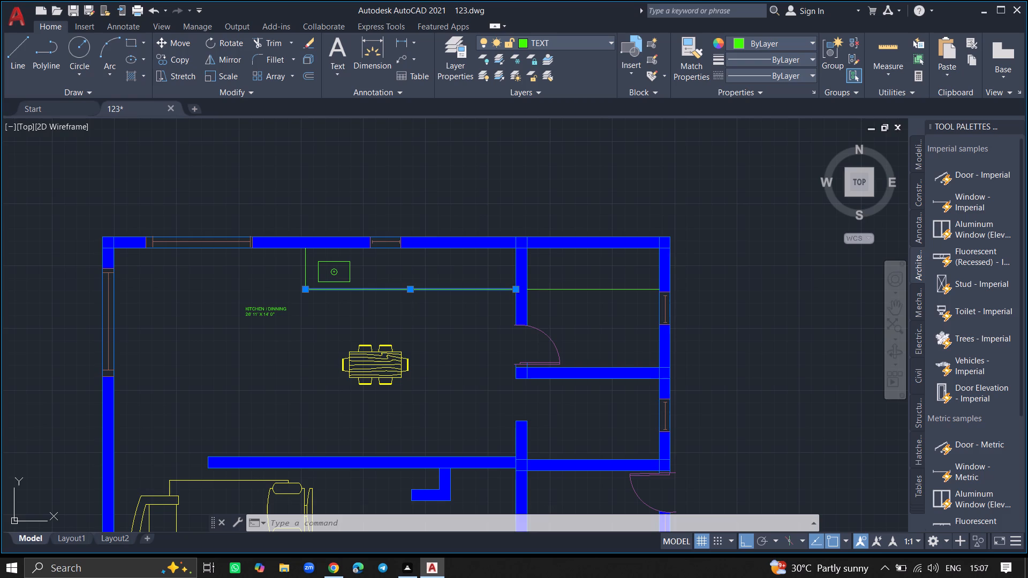
{"action": "left_click", "coordinate": [637, 290]}
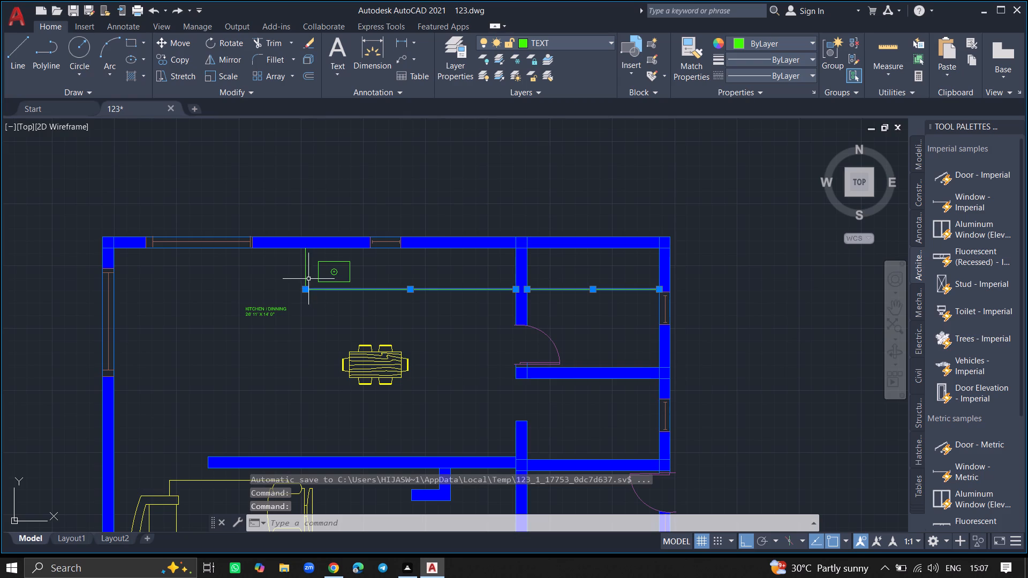
{"action": "left_click", "coordinate": [357, 274]}
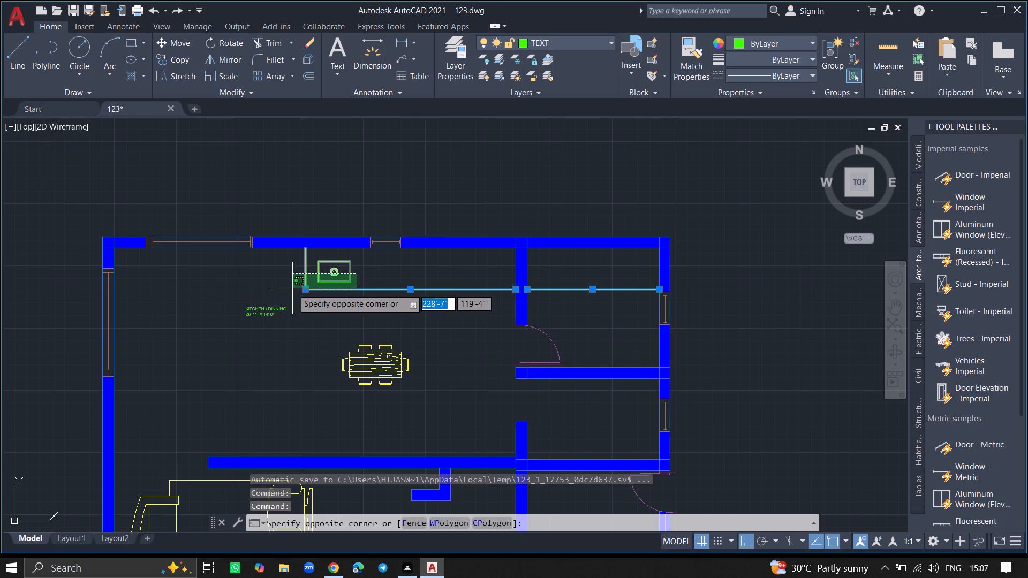
{"action": "left_click", "coordinate": [291, 288]}
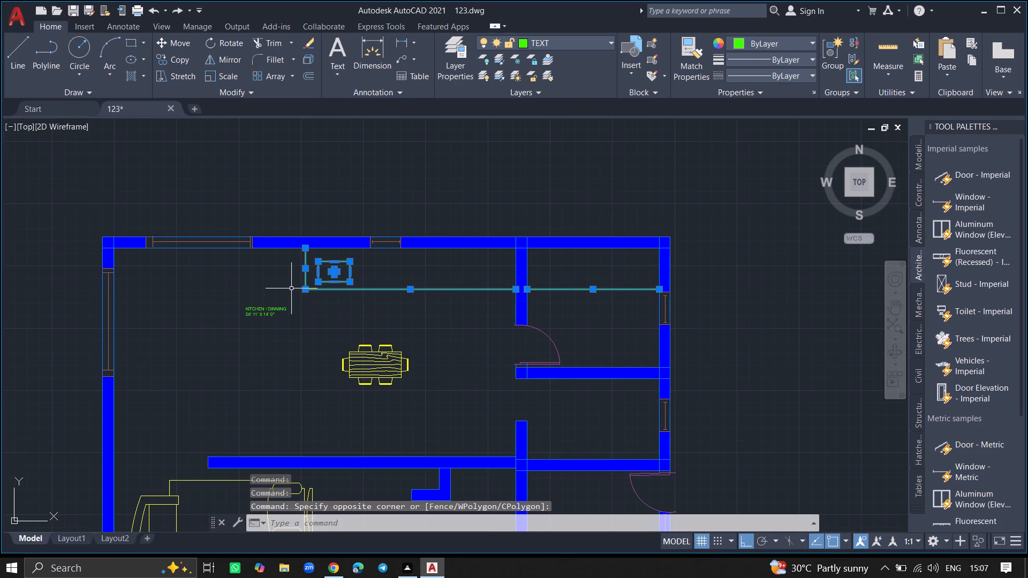
{"action": "left_click", "coordinate": [537, 37]}
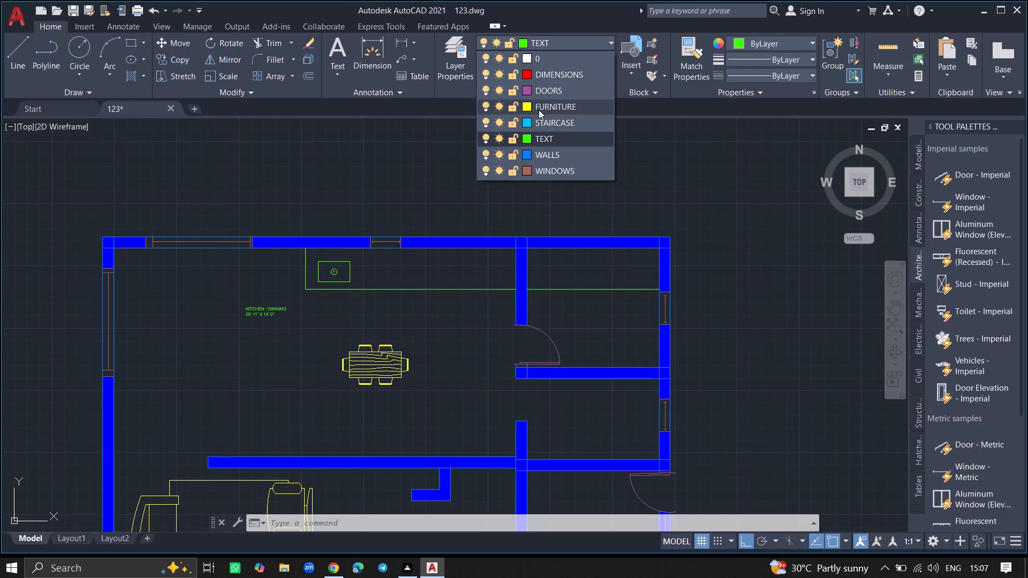
{"action": "left_click", "coordinate": [539, 108]}
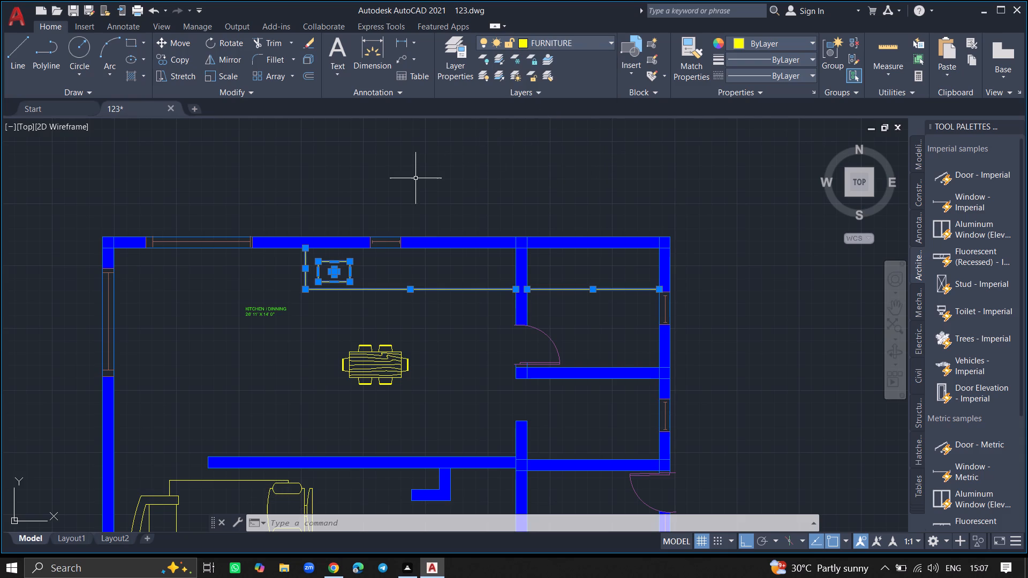
{"action": "key", "text": "Escape"}
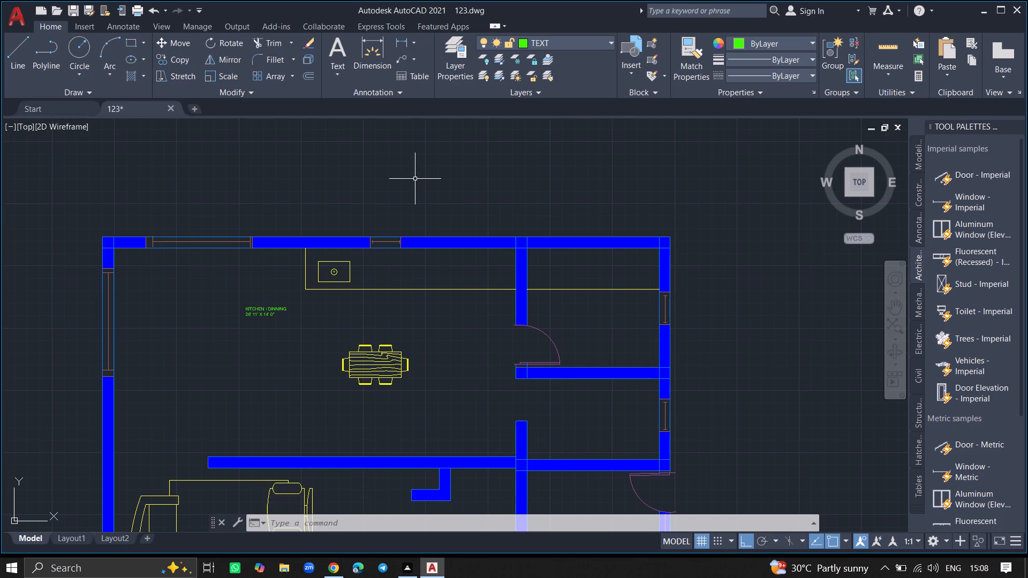
Draw a sink rectangle about 1'-9" by 11" inside the counter of the adjoining room, near the partition wall.
{"action": "scroll", "coordinate": [546, 271], "scroll_direction": "up", "scroll_amount": 3, "text": "ctrl"}
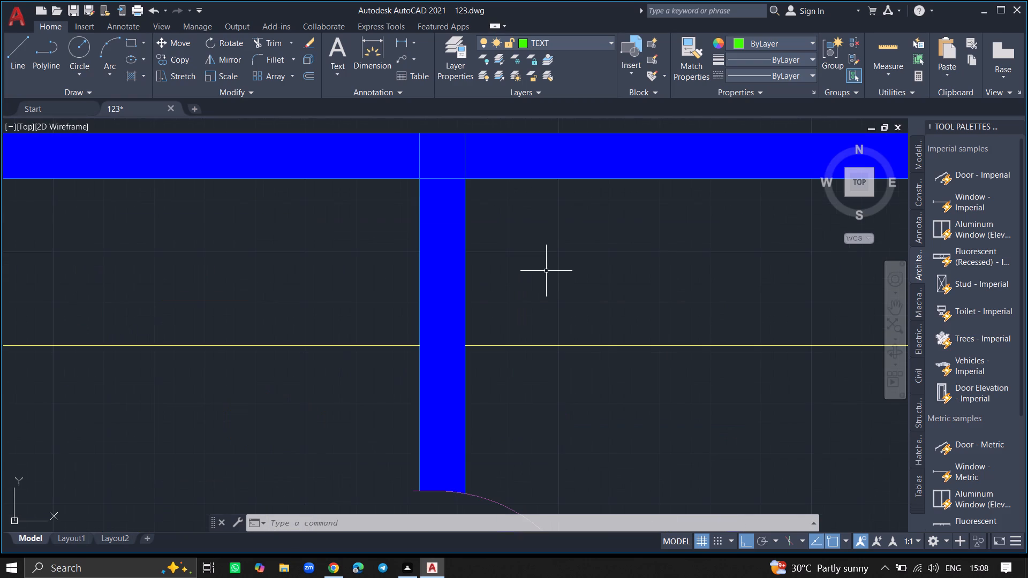
{"action": "type", "text": "REC"}
{"action": "key", "text": "Return"}
{"action": "left_click", "coordinate": [552, 242]}
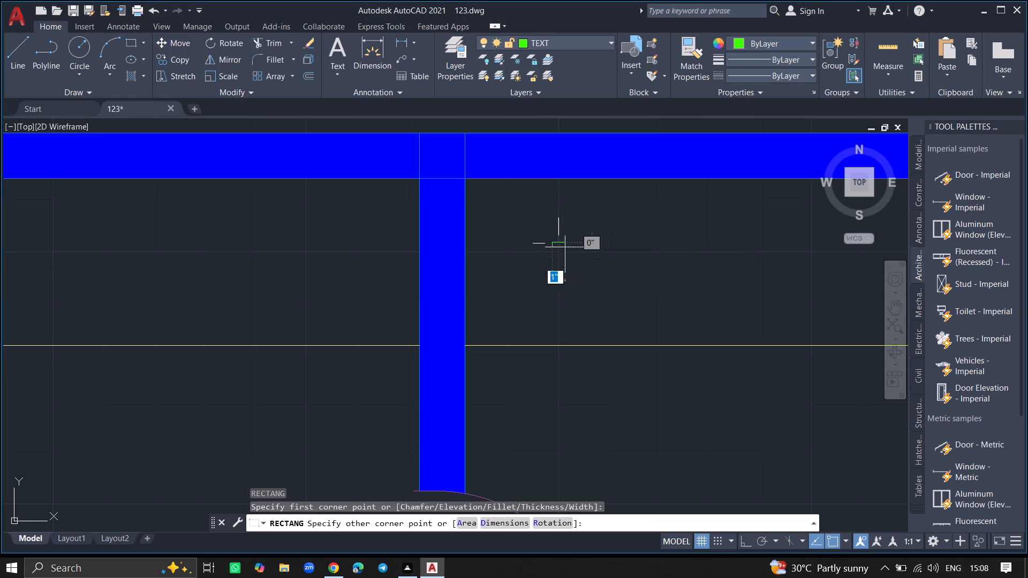
{"action": "left_click", "coordinate": [657, 297]}
Draw two concentric circles at the centre of the adjoining room's sink rectangle, the outer one about 2" in radius.
{"action": "key", "text": "c"}
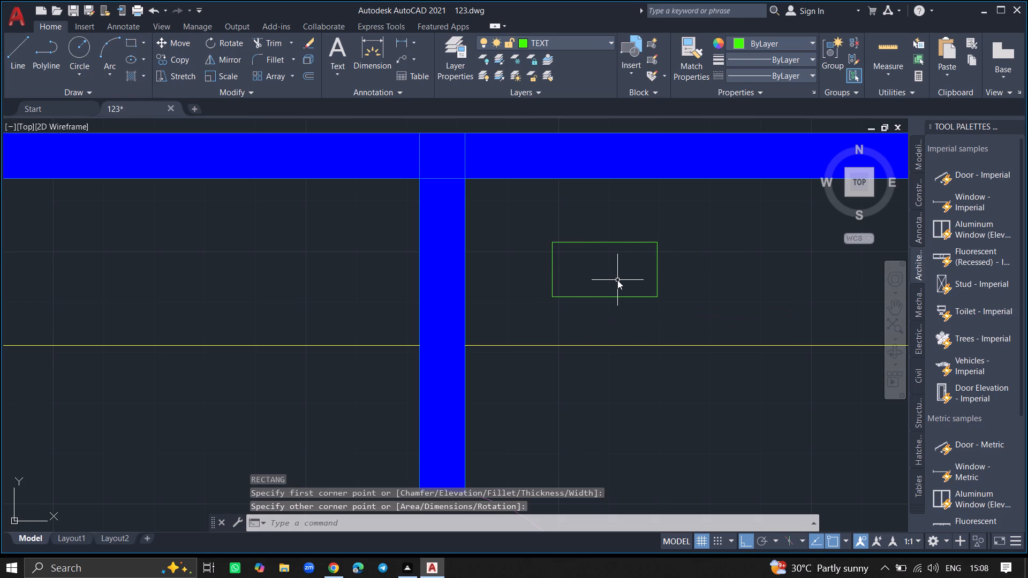
{"action": "key", "text": "Return"}
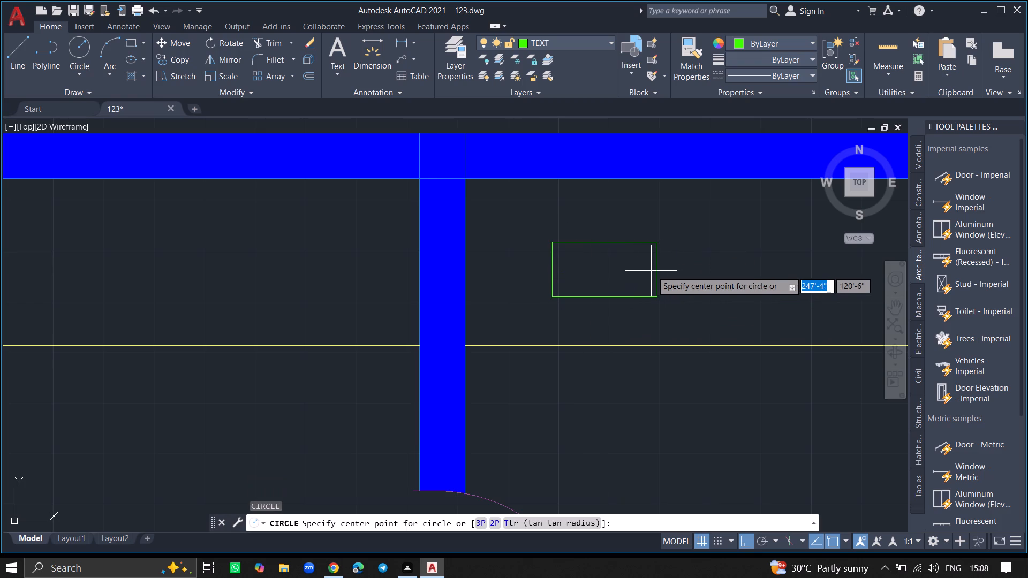
{"action": "left_click", "coordinate": [603, 272]}
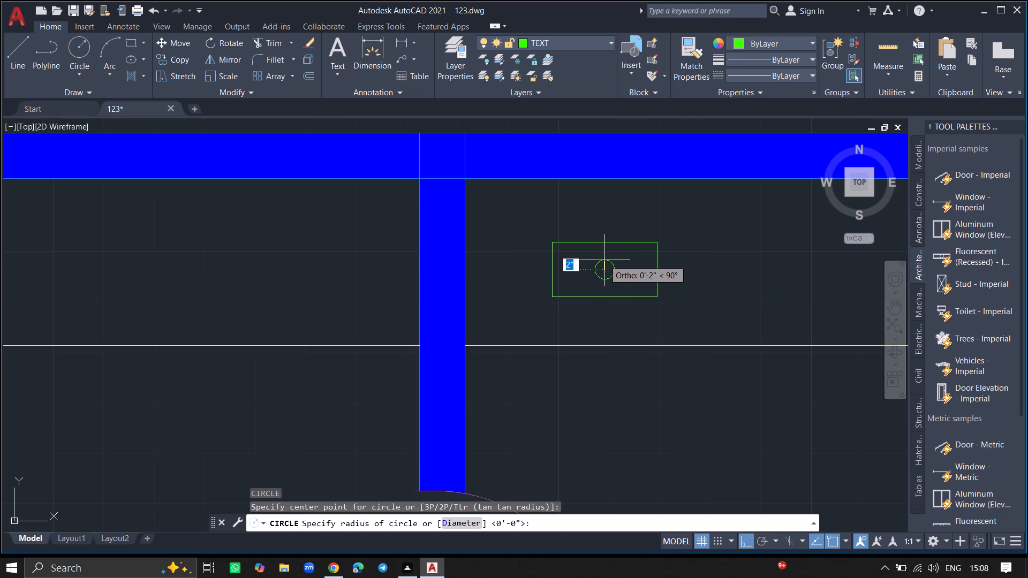
{"action": "left_click", "coordinate": [604, 260]}
{"action": "scroll", "coordinate": [605, 276], "scroll_direction": "up", "scroll_amount": 6, "text": "ctrl"}
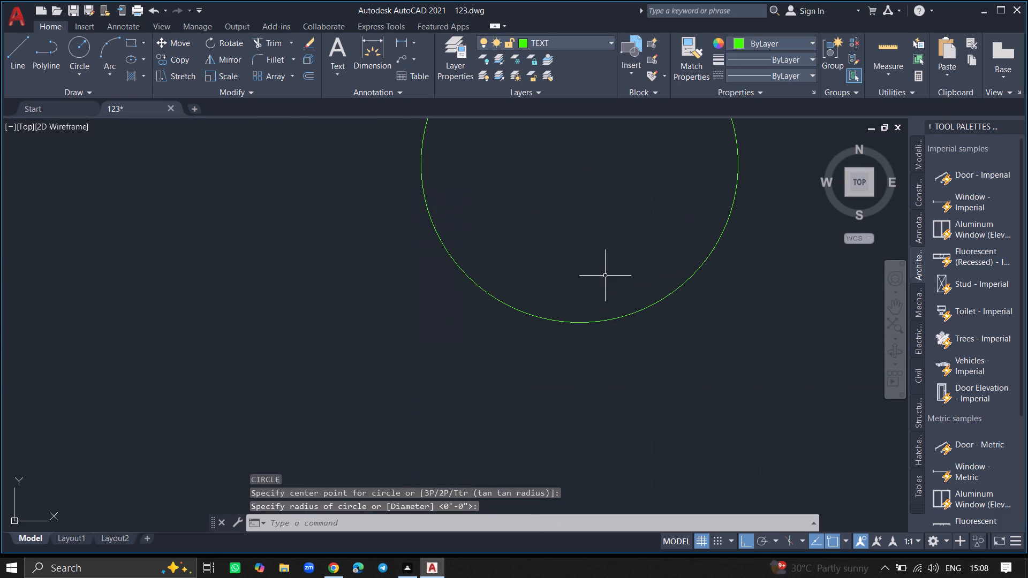
{"action": "scroll", "coordinate": [605, 276], "scroll_direction": "down", "scroll_amount": 1, "text": "ctrl"}
{"action": "key", "text": "c"}
{"action": "key", "text": "Return"}
{"action": "key", "text": "Return"}
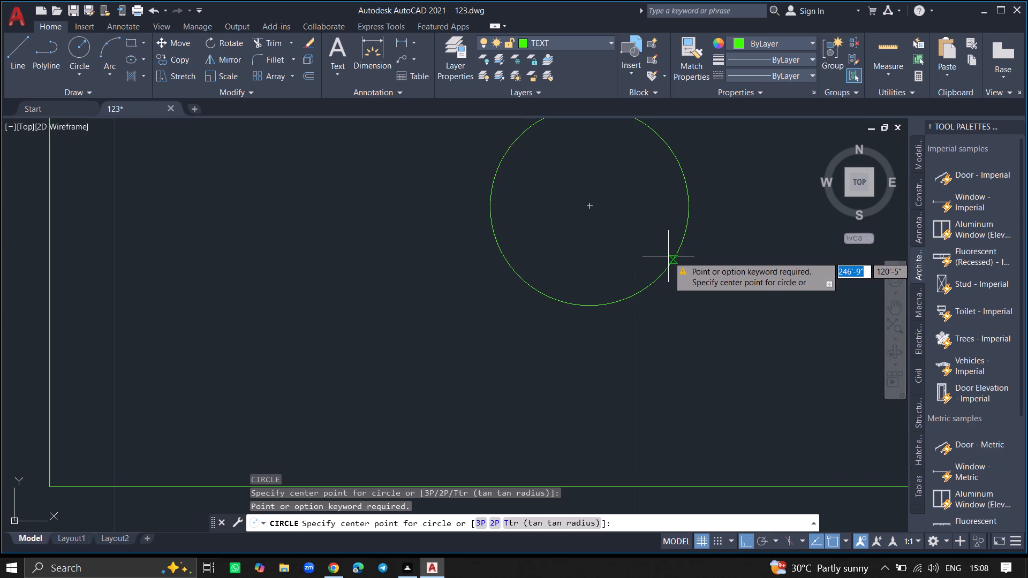
{"action": "left_click", "coordinate": [589, 203]}
{"action": "left_click", "coordinate": [595, 182]}
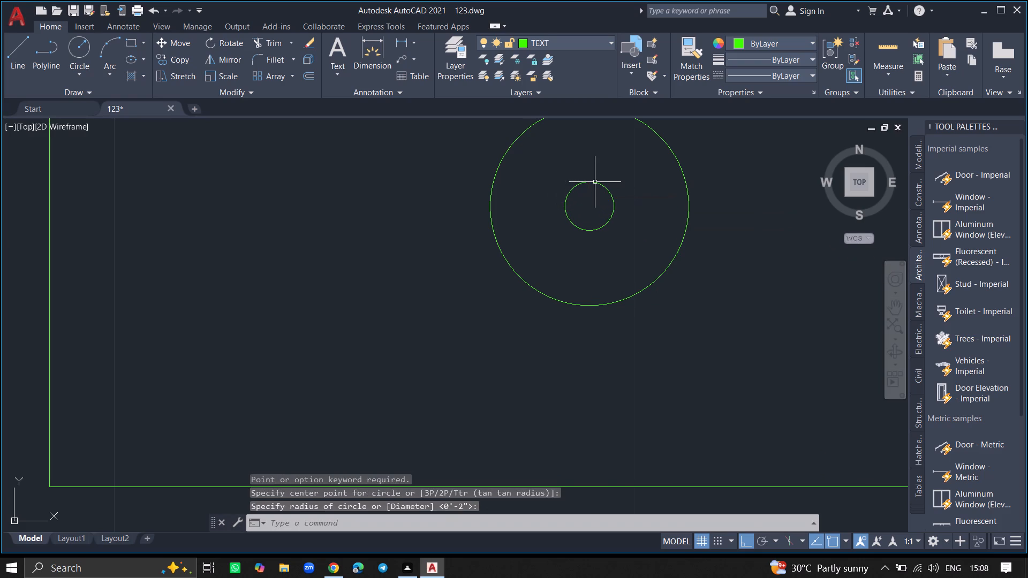
{"action": "scroll", "coordinate": [590, 225], "scroll_direction": "down", "scroll_amount": 5, "text": "ctrl"}
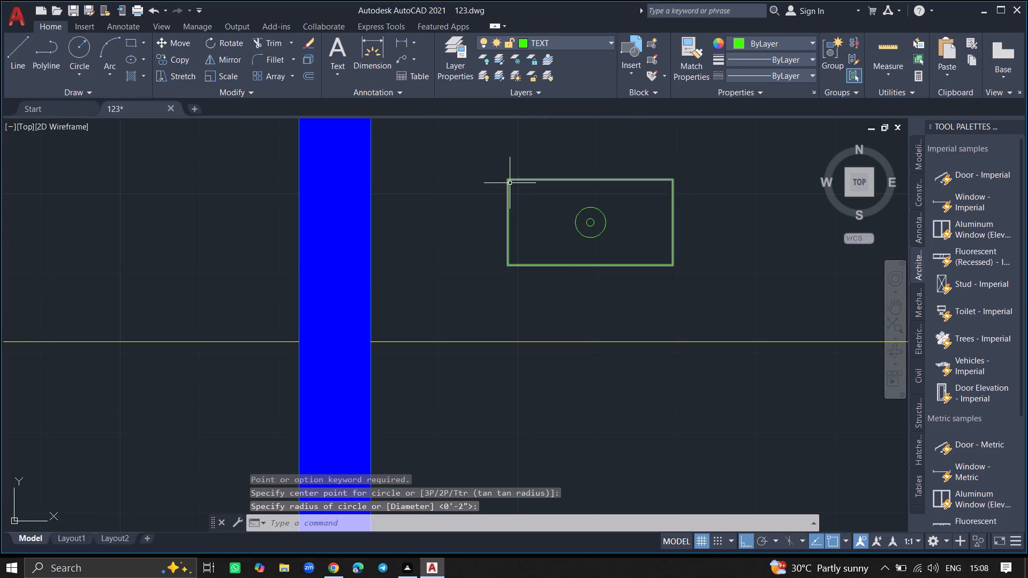
{"action": "scroll", "coordinate": [510, 183], "scroll_direction": "down", "scroll_amount": 3, "text": "ctrl"}
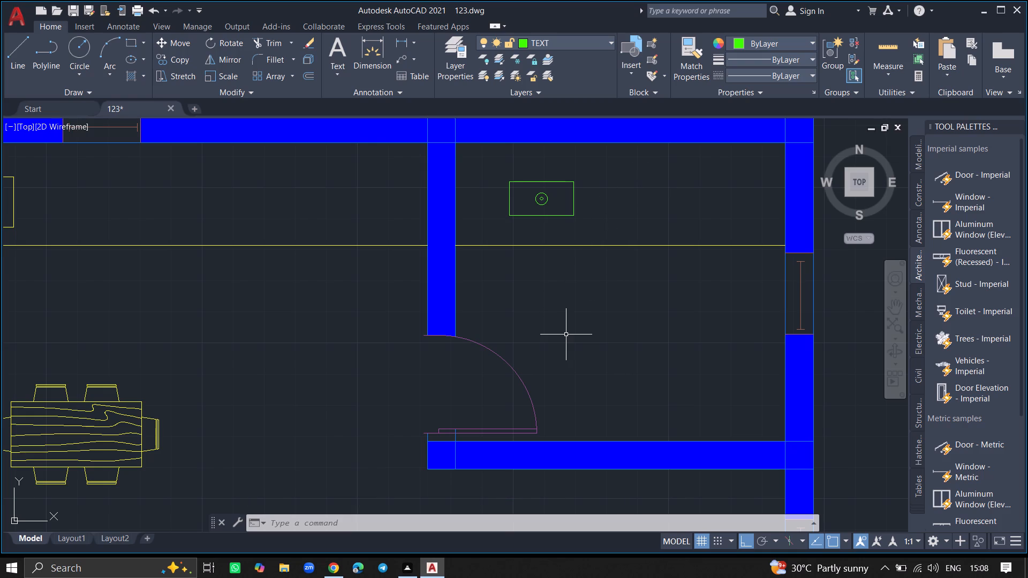
Add the multiline text label "WET KITCHEN" with "8' 10" X 8' 0"" on a second line below the counter in the adjoining room.
{"action": "type", "text": "MTE"}
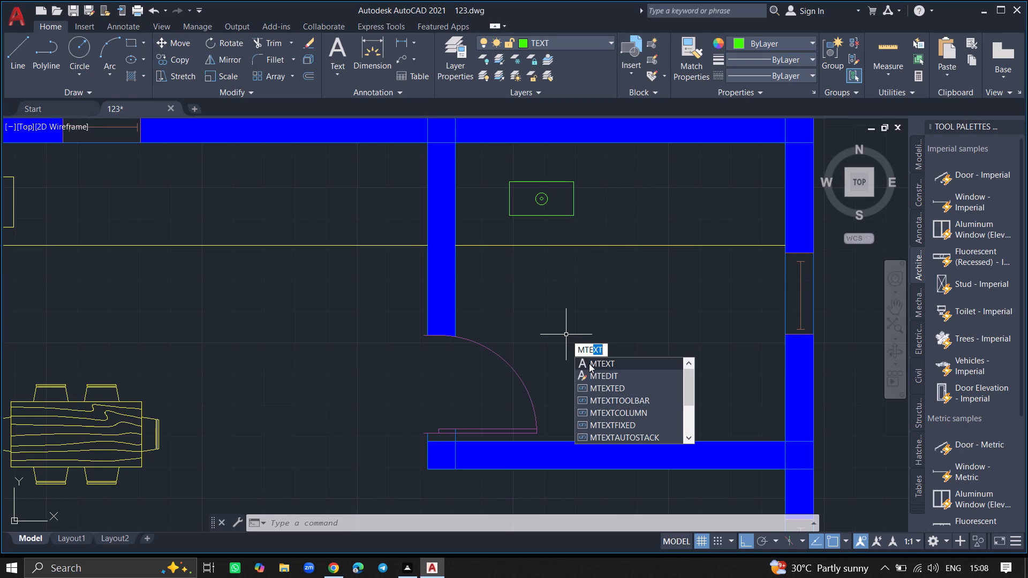
{"action": "left_click", "coordinate": [589, 362]}
{"action": "left_click", "coordinate": [571, 314]}
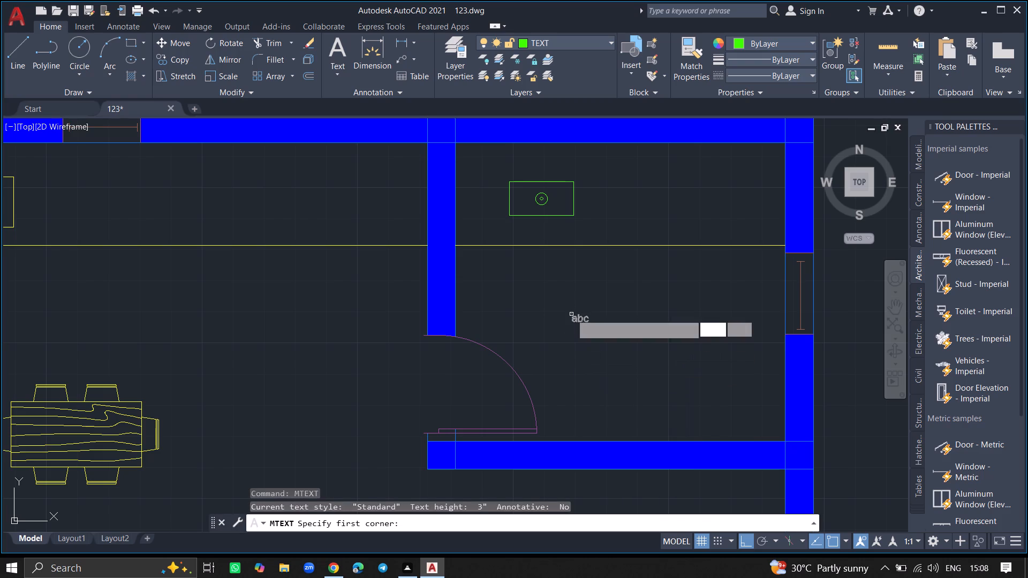
{"action": "left_click", "coordinate": [722, 344]}
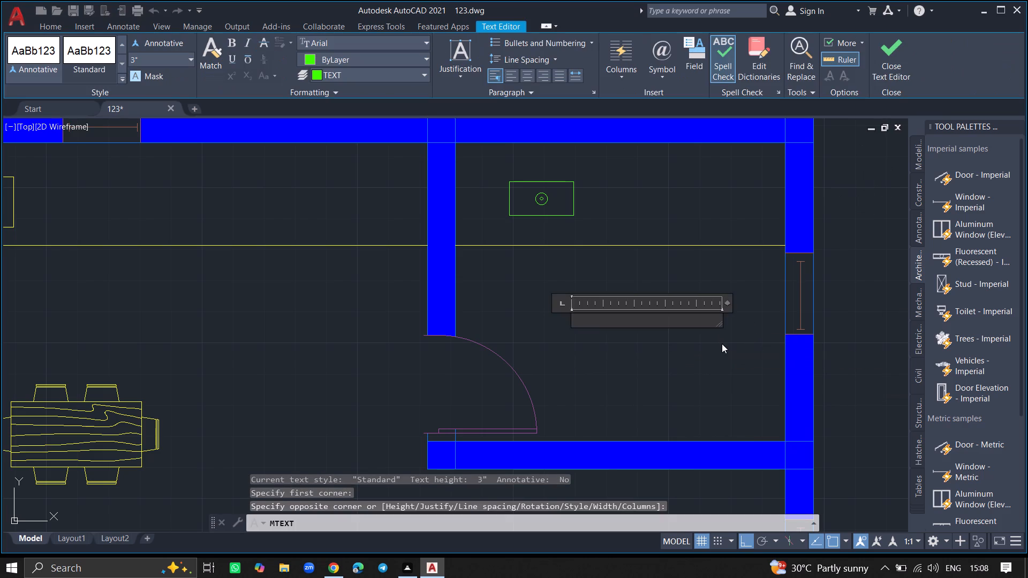
{"action": "type", "text": "WWET"}
{"action": "key", "text": "BackSpace"}
{"action": "key", "text": "BackSpace"}
{"action": "key", "text": "BackSpace"}
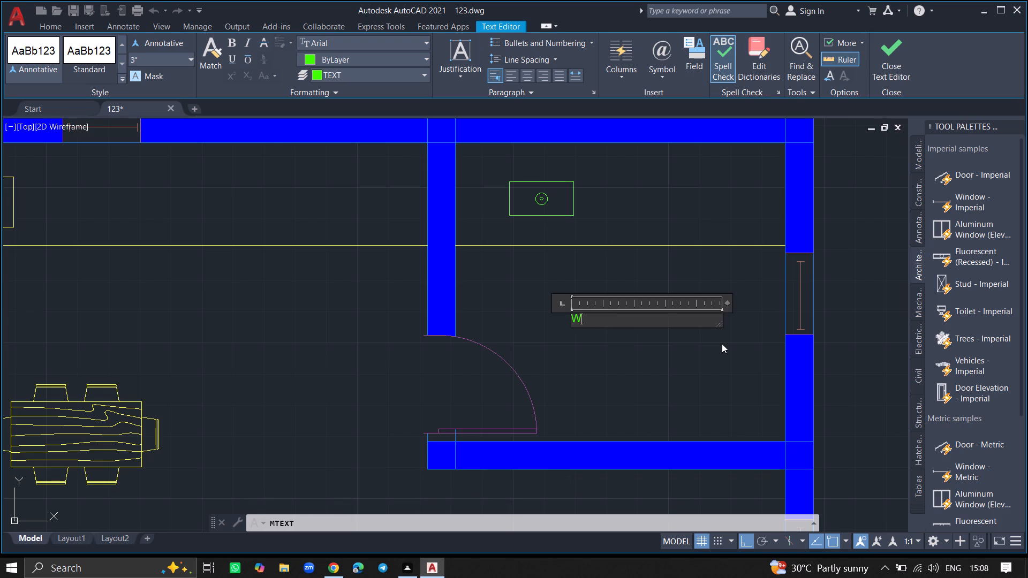
{"action": "type", "text": "ET"}
{"action": "key", "text": "space"}
{"action": "type", "text": "KITCHEN"}
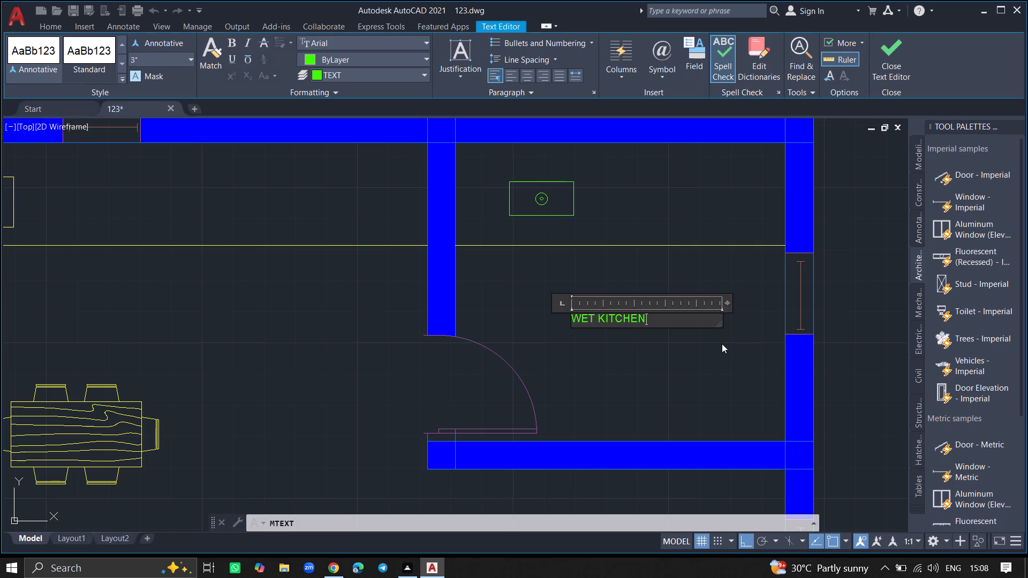
{"action": "key", "text": "space"}
{"action": "key", "text": "Return"}
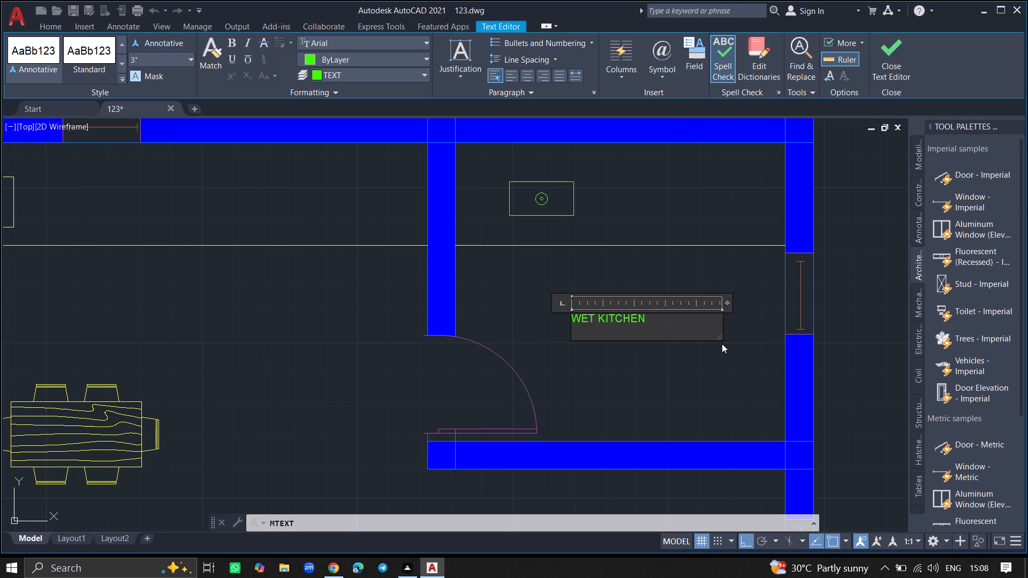
{"action": "type", "text": "8' 10"}
{"action": "type", "text": "\" X"}
{"action": "key", "text": "space"}
{"action": "type", "text": "8' 0"}
{"action": "key", "text": "shift+quotedbl"}
{"action": "left_click", "coordinate": [712, 366]}
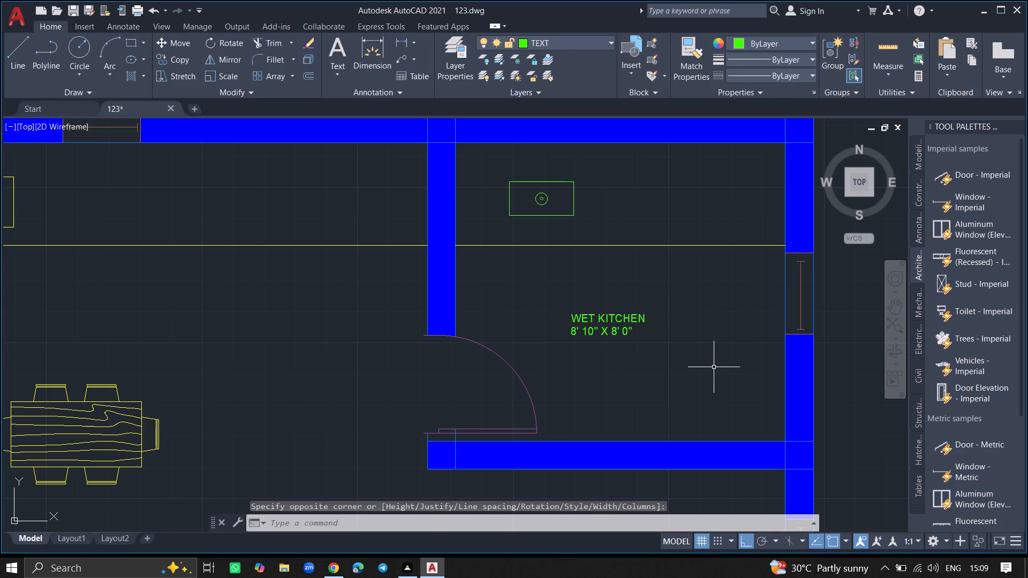
Add the multiline text label "STORE ROOM" with "8' 10" X 5'5"" on a second line in the room directly below the wet kitchen.
{"action": "scroll", "coordinate": [714, 367], "scroll_direction": "down", "scroll_amount": 5, "text": "ctrl"}
{"action": "scroll", "coordinate": [682, 420], "scroll_direction": "up", "scroll_amount": 3, "text": "ctrl"}
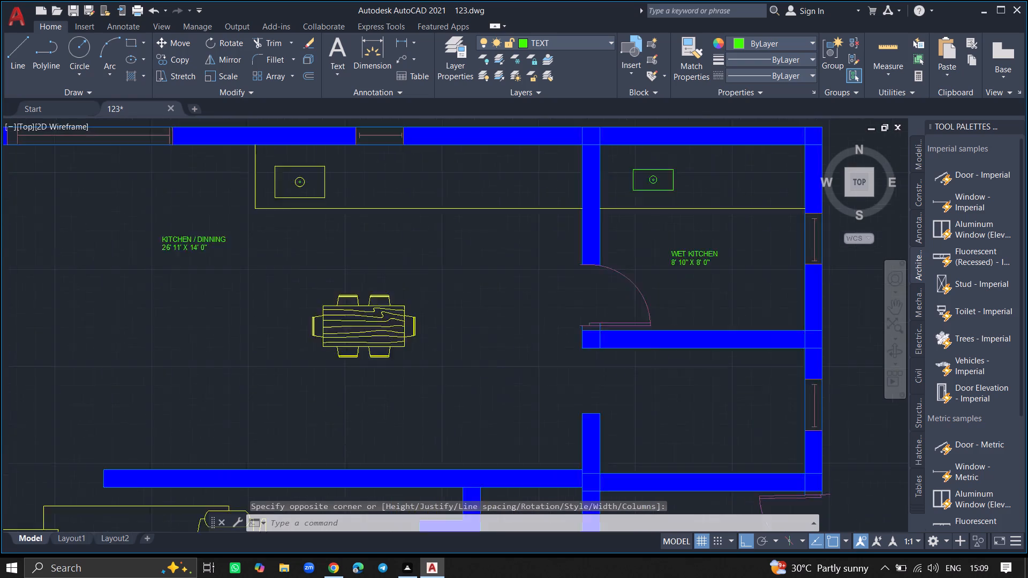
{"action": "scroll", "coordinate": [682, 420], "scroll_direction": "up", "scroll_amount": 2, "text": "ctrl"}
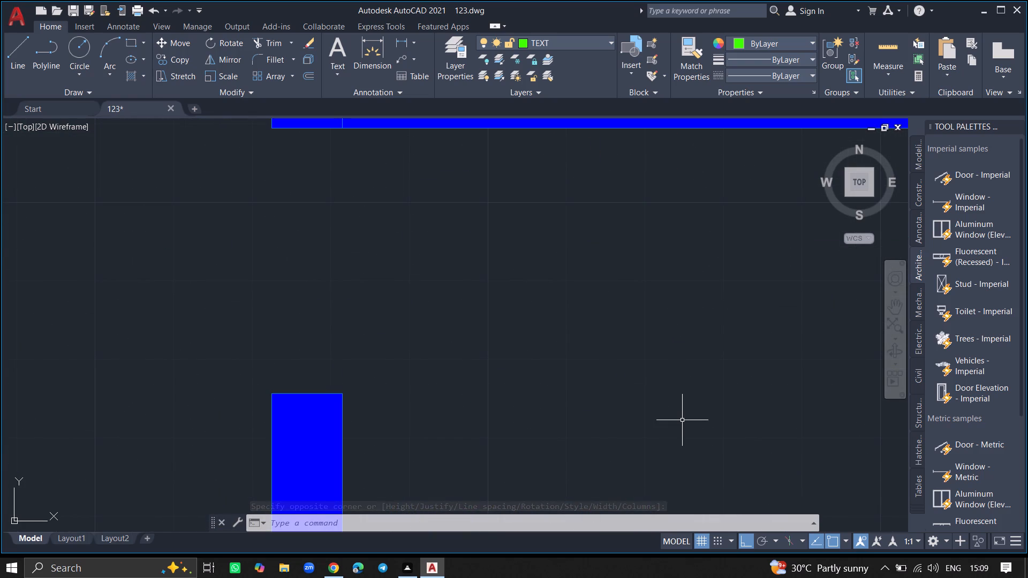
{"action": "scroll", "coordinate": [682, 420], "scroll_direction": "down", "scroll_amount": 2, "text": "ctrl"}
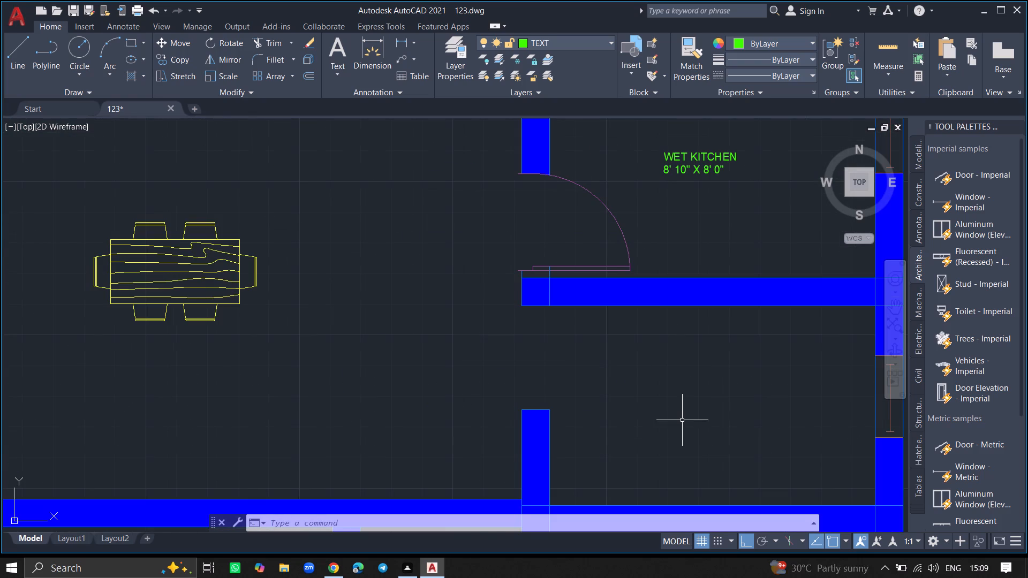
{"action": "type", "text": "MTEXT"}
{"action": "key", "text": "Return"}
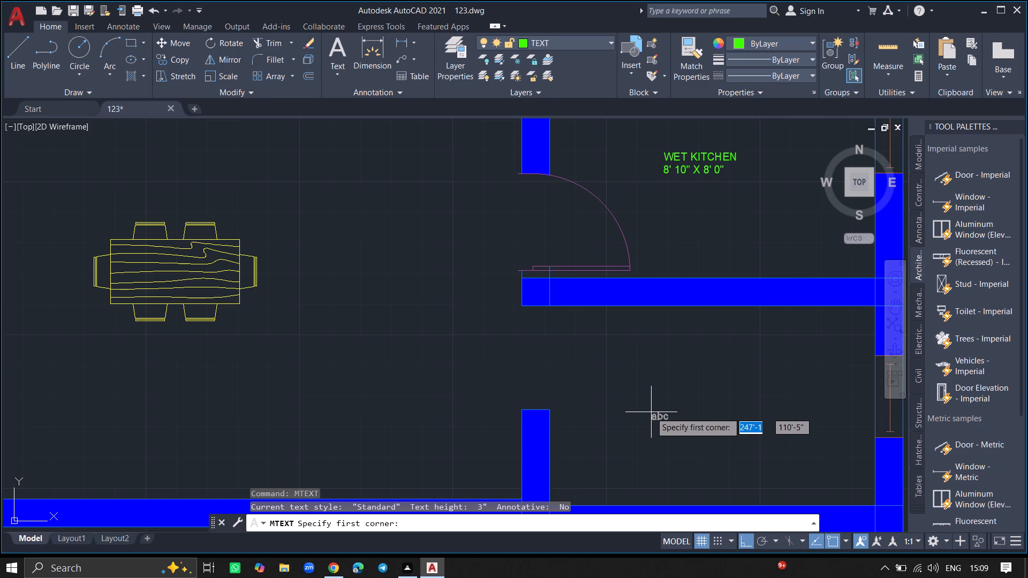
{"action": "left_click", "coordinate": [625, 392]}
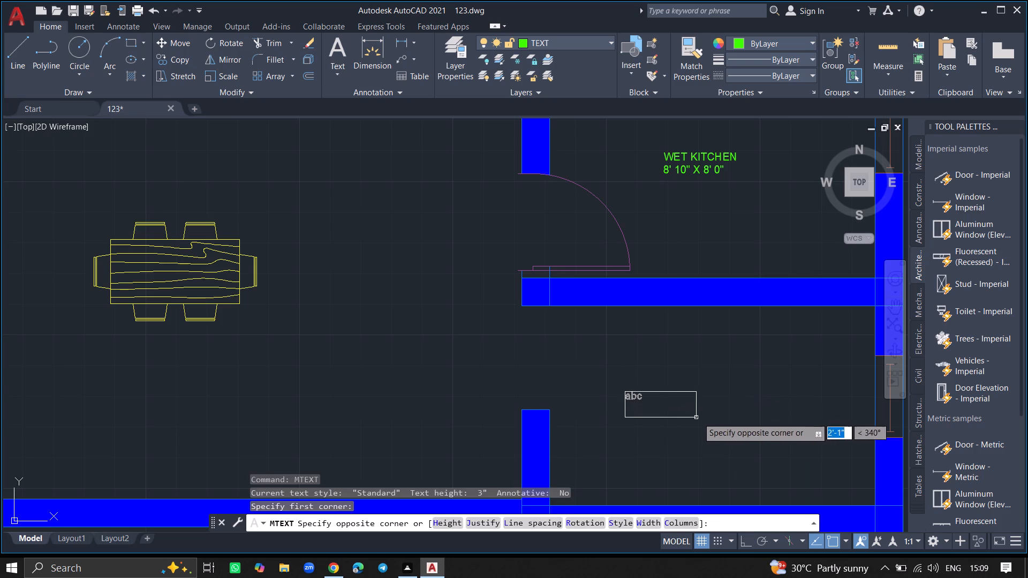
{"action": "left_click", "coordinate": [761, 417]}
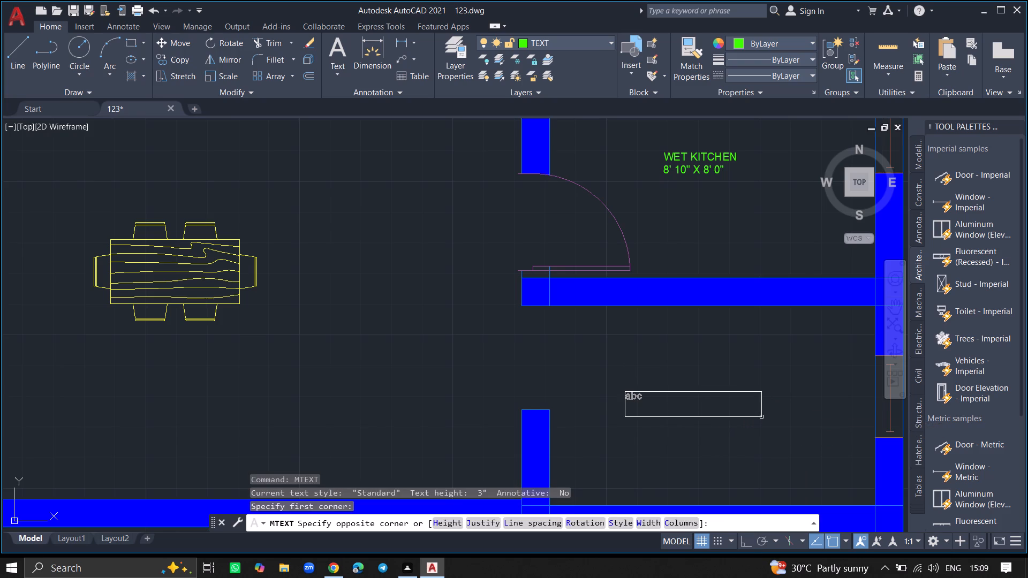
{"action": "type", "text": "STO"}
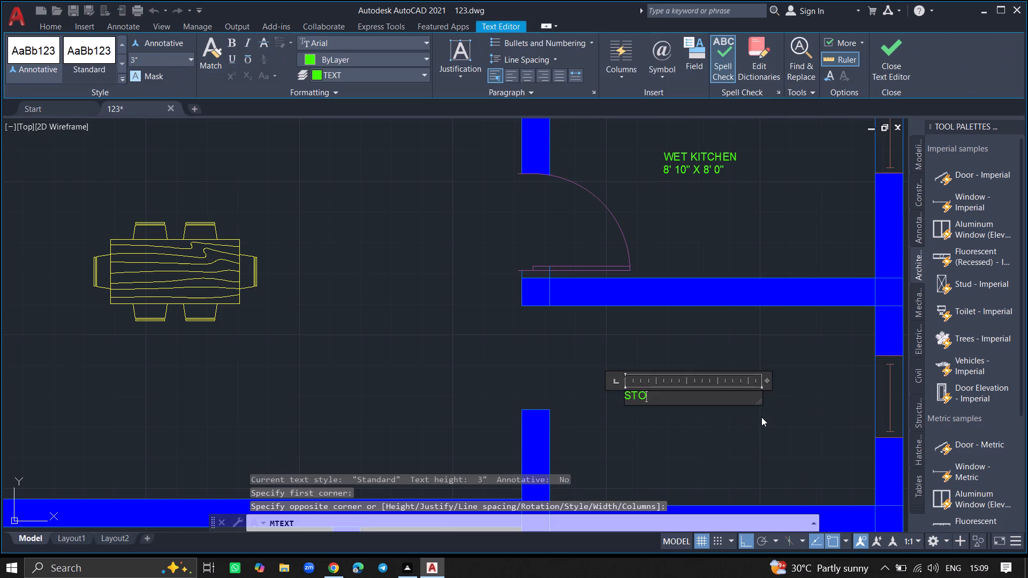
{"action": "type", "text": "RE"}
{"action": "key", "text": "space"}
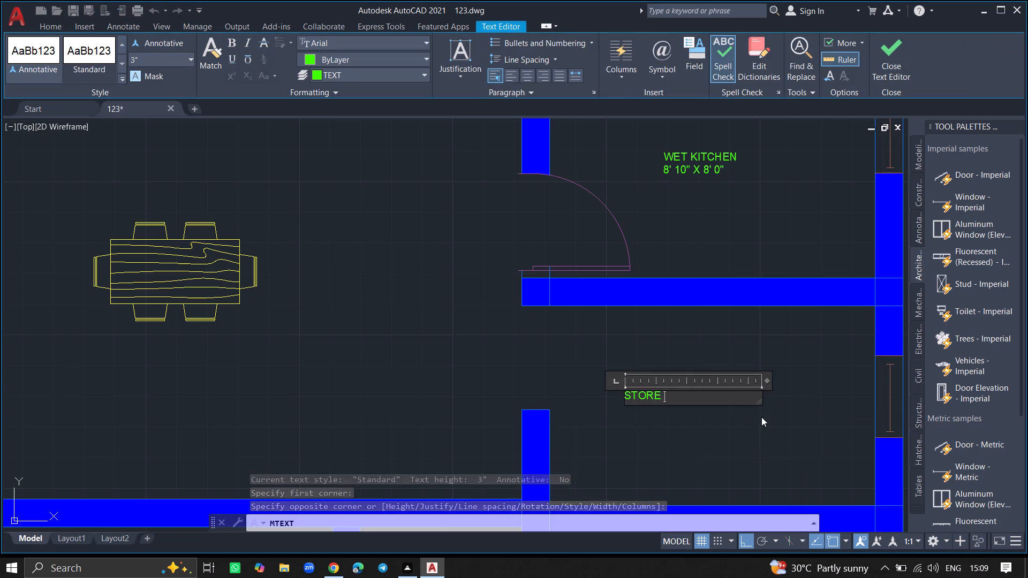
{"action": "type", "text": "ROOM"}
{"action": "key", "text": "space"}
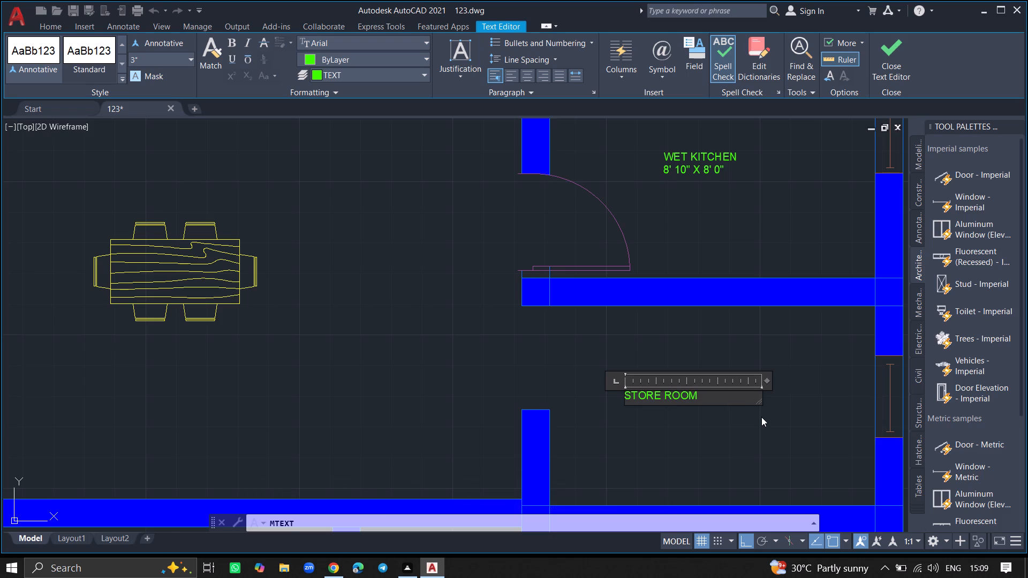
{"action": "key", "text": "Return"}
{"action": "type", "text": "8'"}
{"action": "key", "text": "space"}
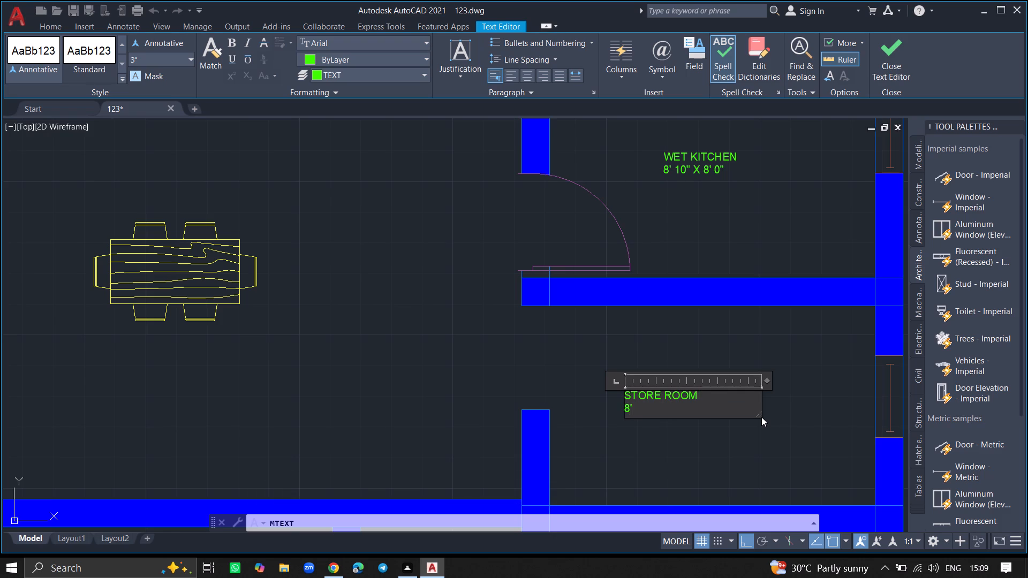
{"action": "key", "text": "1"}
{"action": "key", "text": "0"}
{"action": "type", "text": "\" X"}
{"action": "key", "text": "space"}
{"action": "type", "text": "5'5\""}
{"action": "left_click", "coordinate": [744, 461]}
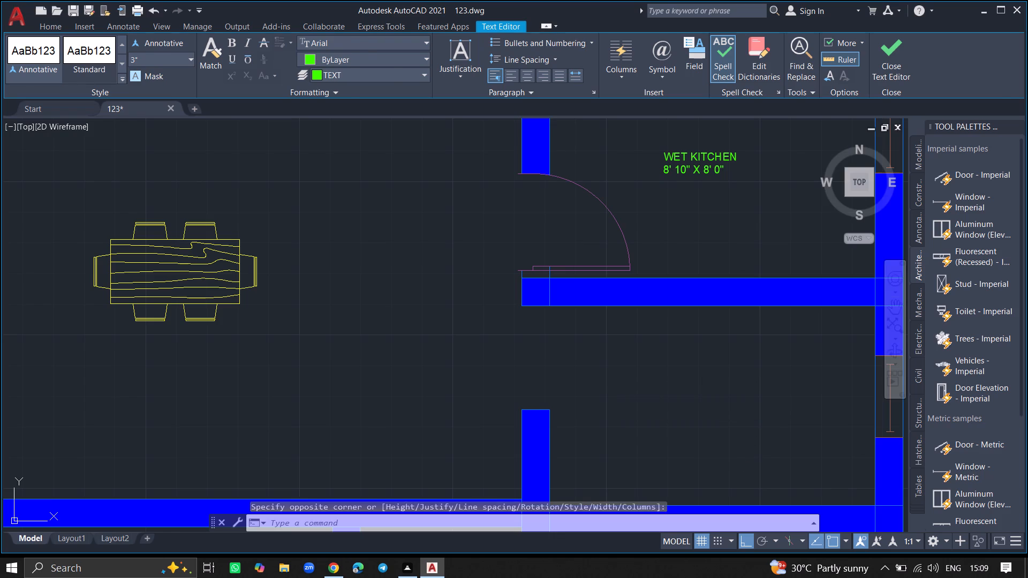
Add the multiline text label "SERVENT ROOM" with "8' 10" X 7' 10"" on a second line in the room directly below the store room.
{"action": "scroll", "coordinate": [744, 461], "scroll_direction": "down", "scroll_amount": 3, "text": "ctrl"}
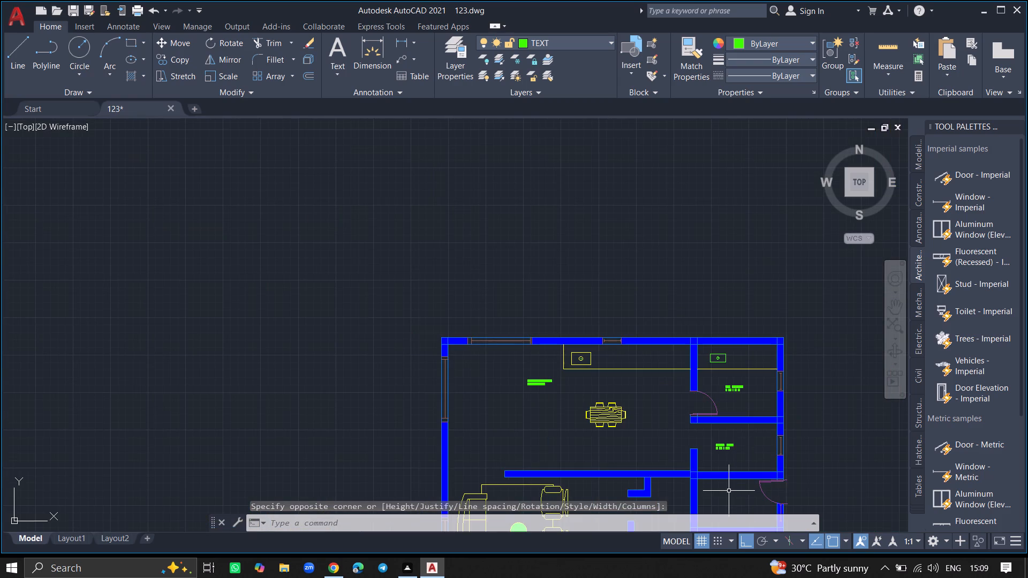
{"action": "scroll", "coordinate": [729, 491], "scroll_direction": "down", "scroll_amount": 4, "text": "ctrl"}
{"action": "scroll", "coordinate": [728, 513], "scroll_direction": "up", "scroll_amount": 8, "text": "ctrl"}
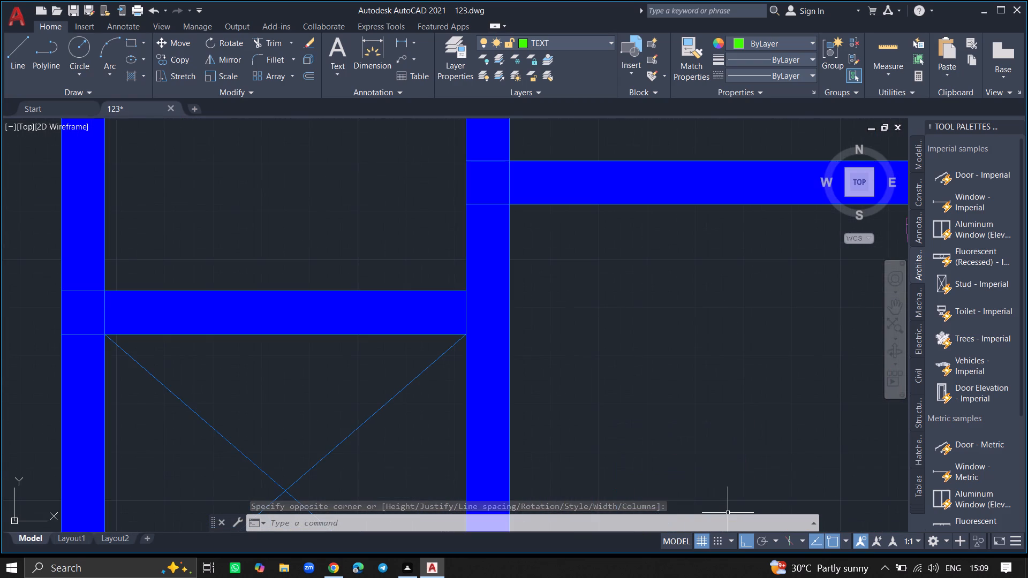
{"action": "scroll", "coordinate": [686, 422], "scroll_direction": "down", "scroll_amount": 5, "text": "ctrl"}
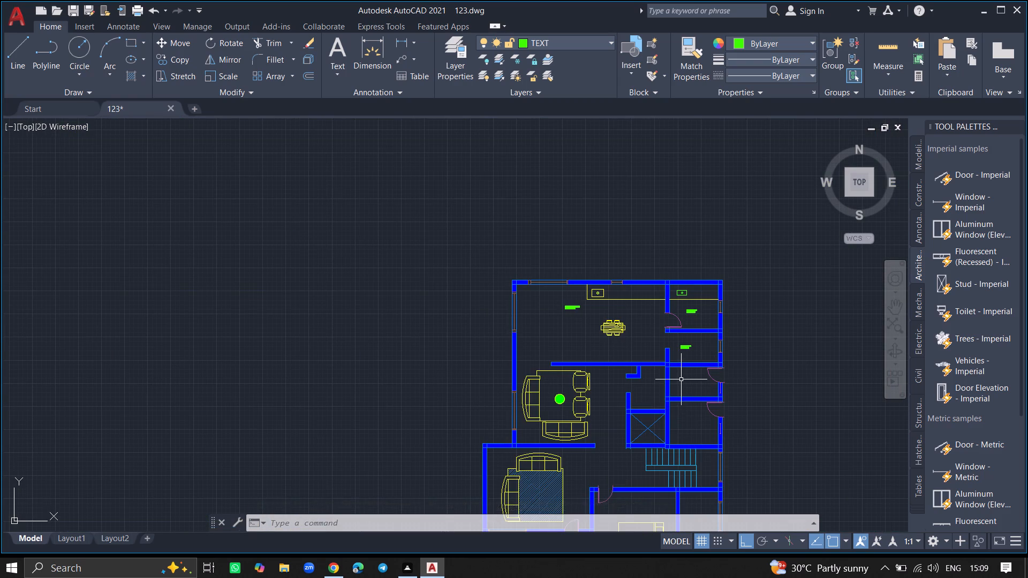
{"action": "scroll", "coordinate": [681, 379], "scroll_direction": "up", "scroll_amount": 5, "text": "ctrl"}
{"action": "type", "text": "MTEXT"}
{"action": "key", "text": "Return"}
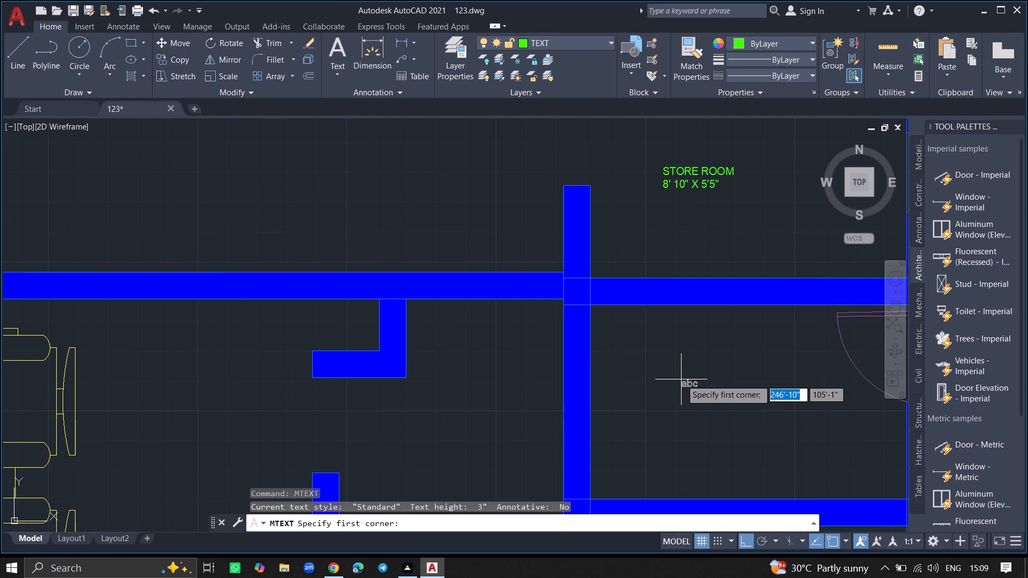
{"action": "left_click", "coordinate": [666, 381]}
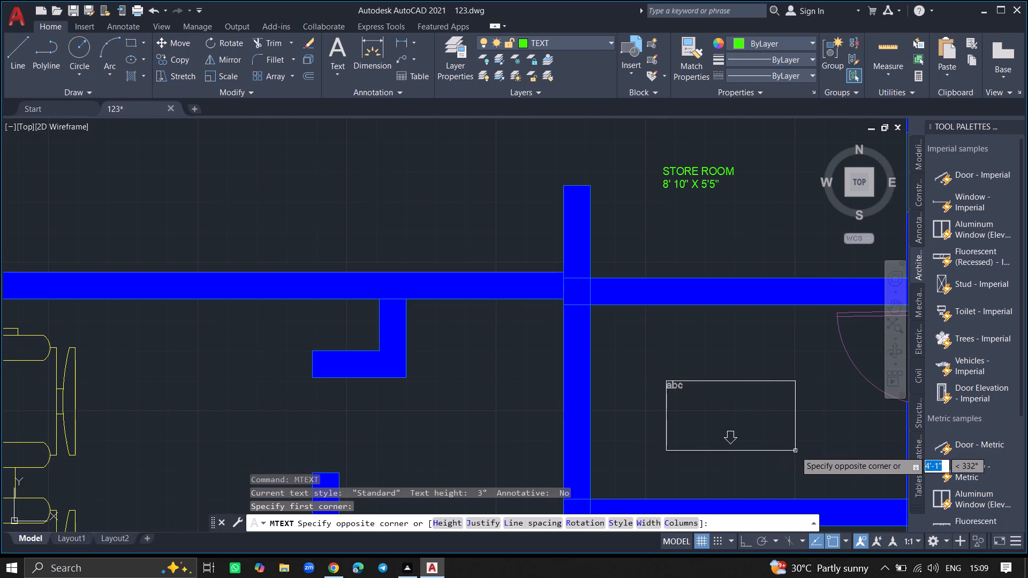
{"action": "left_click", "coordinate": [830, 440]}
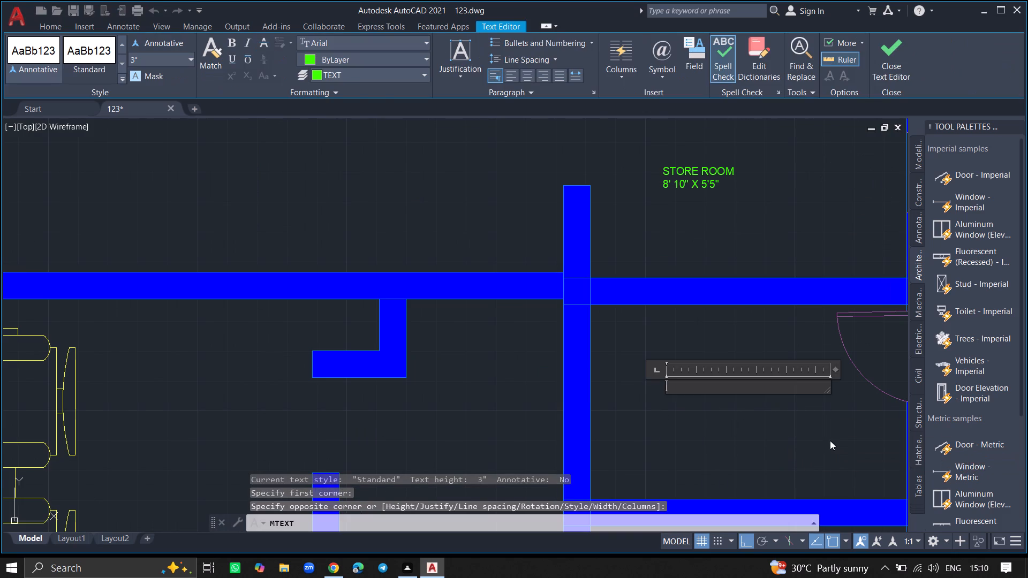
{"action": "type", "text": "SW"}
{"action": "key", "text": "BackSpace"}
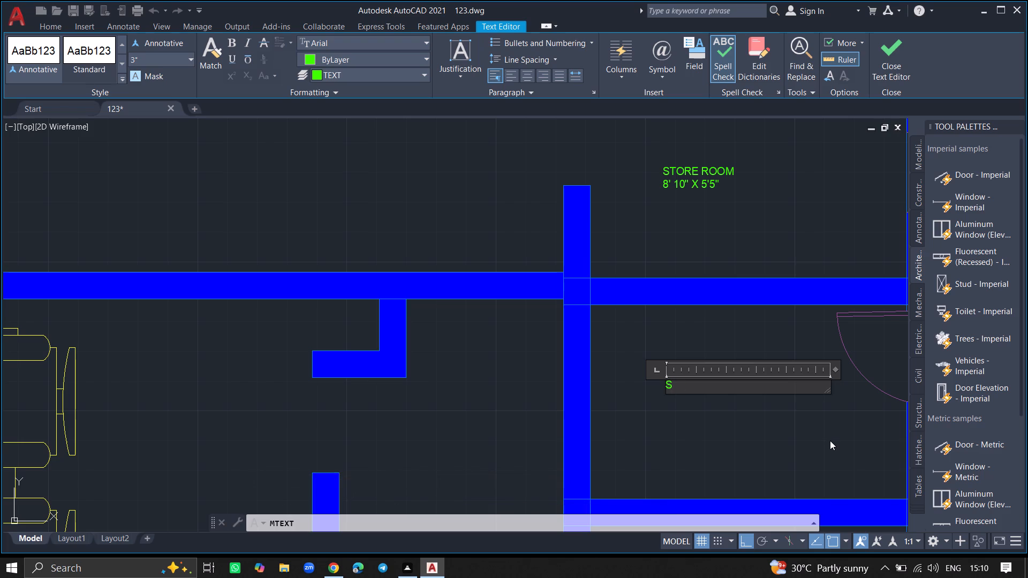
{"action": "type", "text": "ERVENT ROOM"}
{"action": "key", "text": "space"}
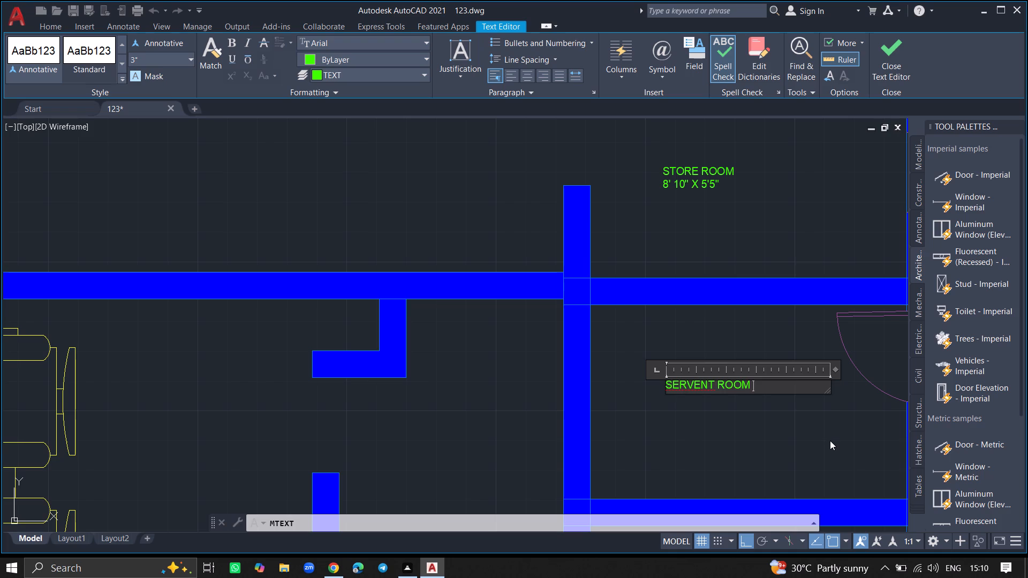
{"action": "key", "text": "Return"}
{"action": "type", "text": "8'"}
{"action": "key", "text": "space"}
{"action": "type", "text": "10"}
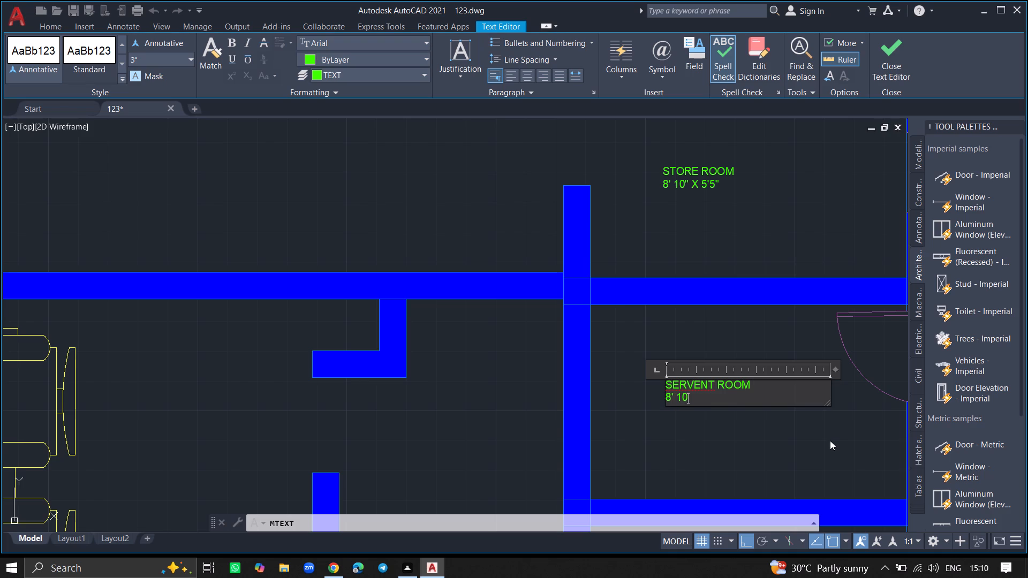
{"action": "type", "text": "\" X"}
{"action": "key", "text": "space"}
{"action": "type", "text": "7' 10"}
{"action": "key", "text": "shift+quotedbl"}
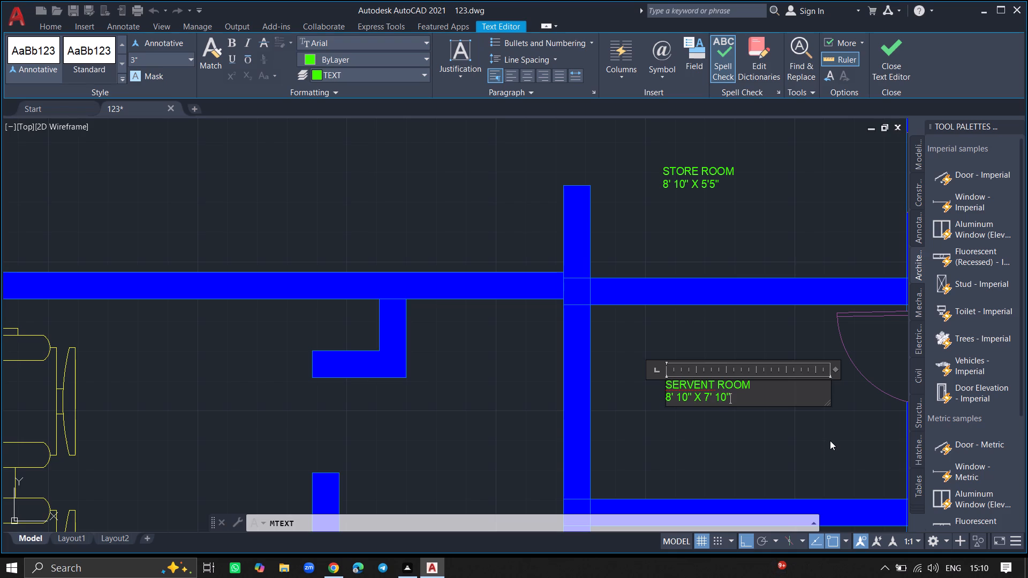
{"action": "left_click", "coordinate": [826, 445]}
Set the text height of the kitchen/dinning, wet kitchen, store room and servent room labels to 5".
{"action": "scroll", "coordinate": [826, 445], "scroll_direction": "down", "scroll_amount": 3, "text": "ctrl"}
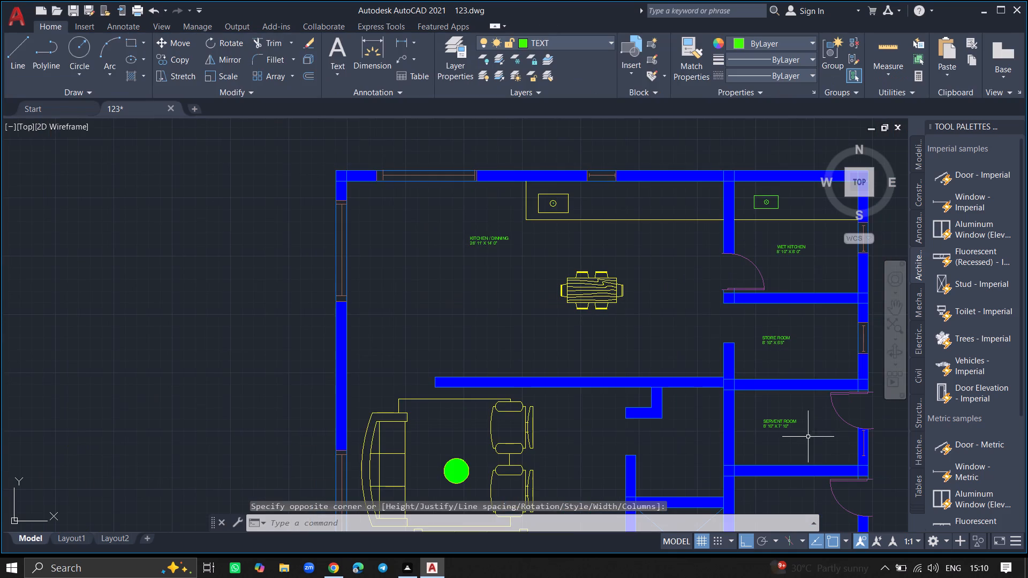
{"action": "left_click", "coordinate": [788, 422]}
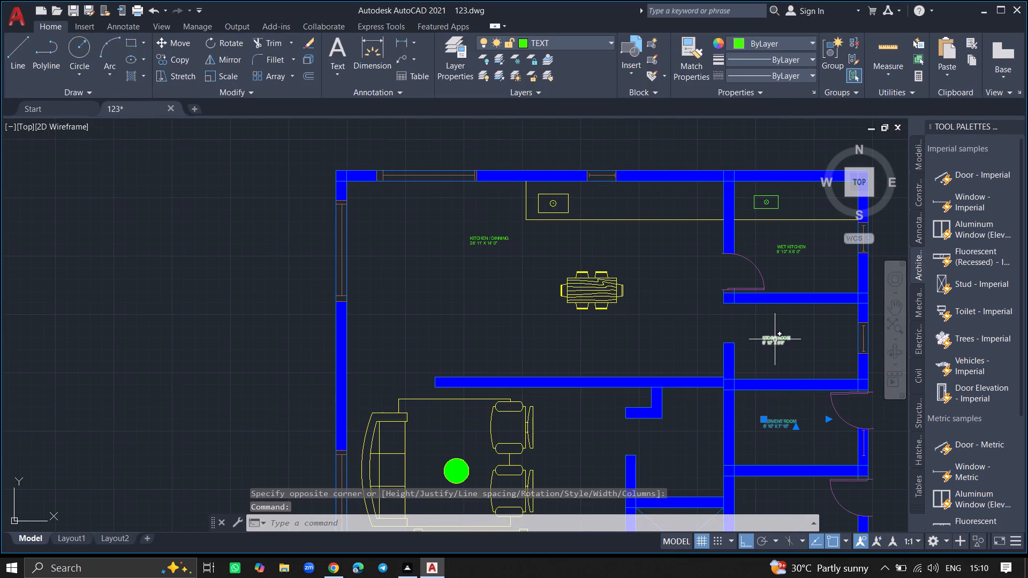
{"action": "left_click", "coordinate": [775, 338]}
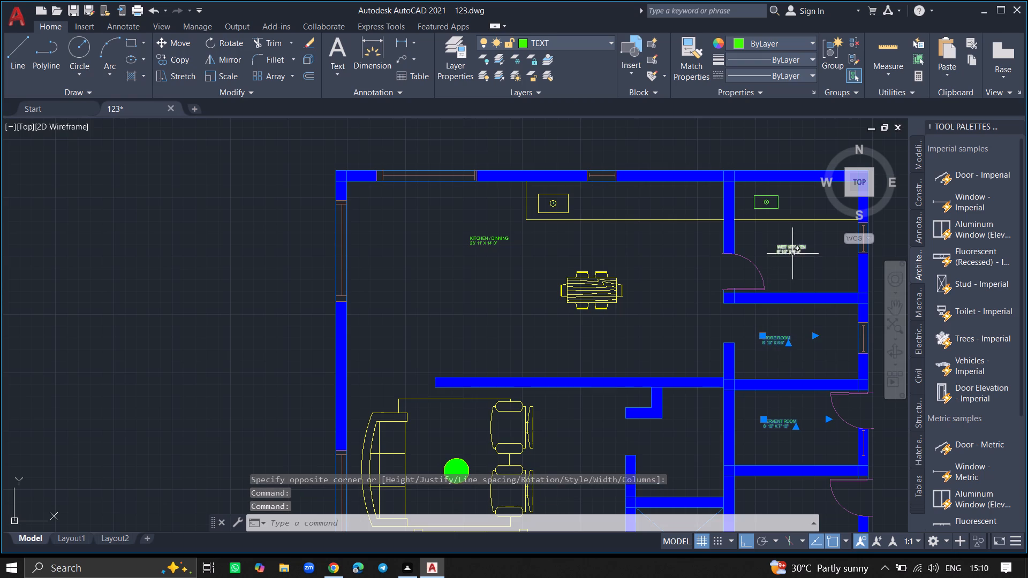
{"action": "left_click", "coordinate": [791, 251]}
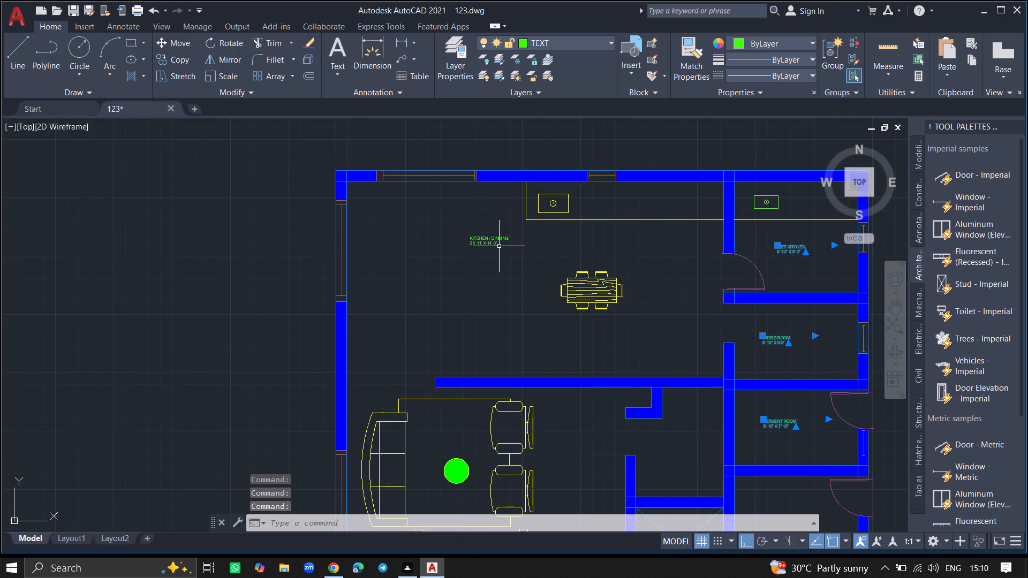
{"action": "left_click", "coordinate": [486, 239]}
{"action": "type", "text": "PR"}
{"action": "key", "text": "Return"}
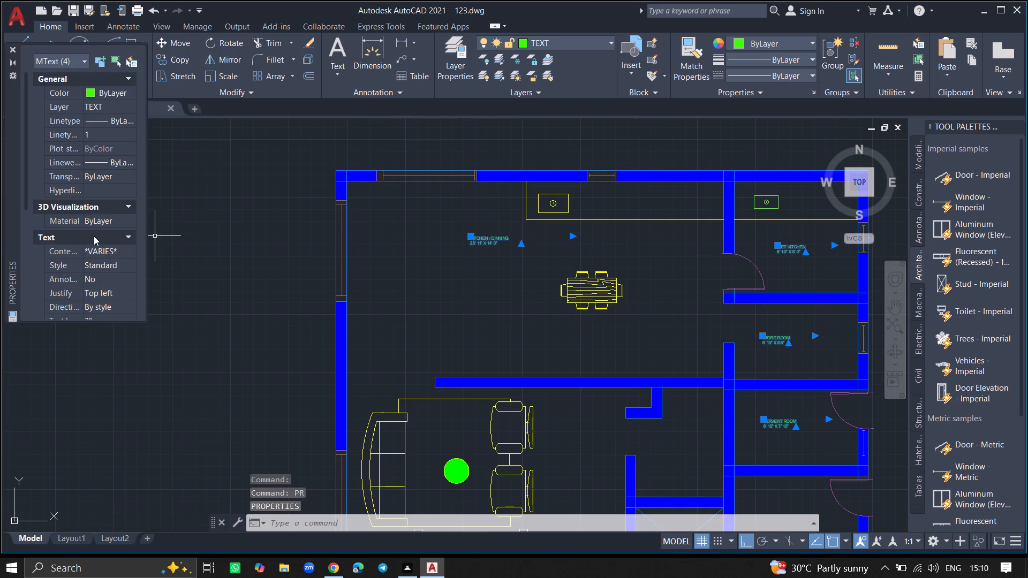
{"action": "left_click", "coordinate": [25, 222]}
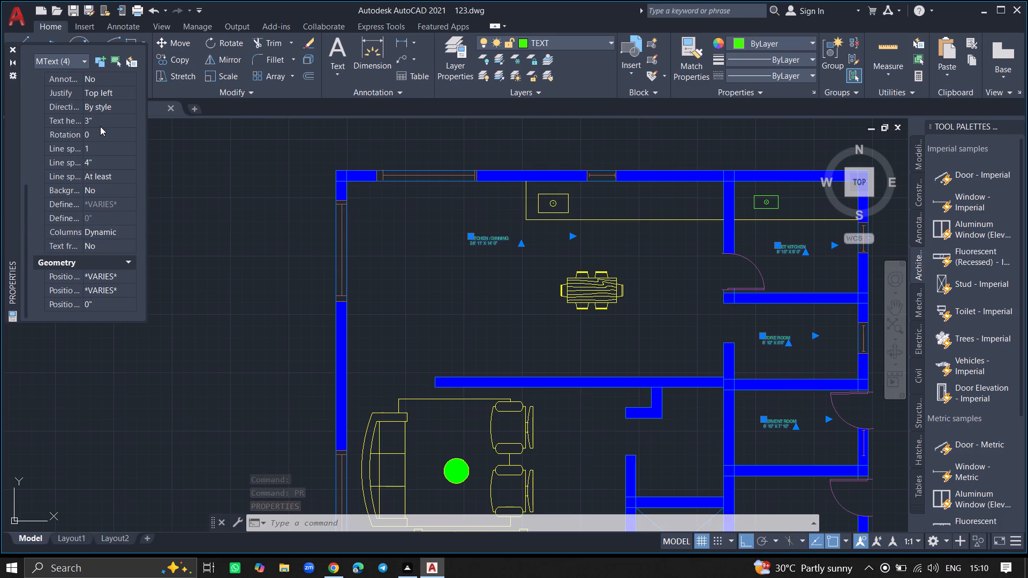
{"action": "left_click", "coordinate": [102, 120]}
{"action": "key", "text": "BackSpace"}
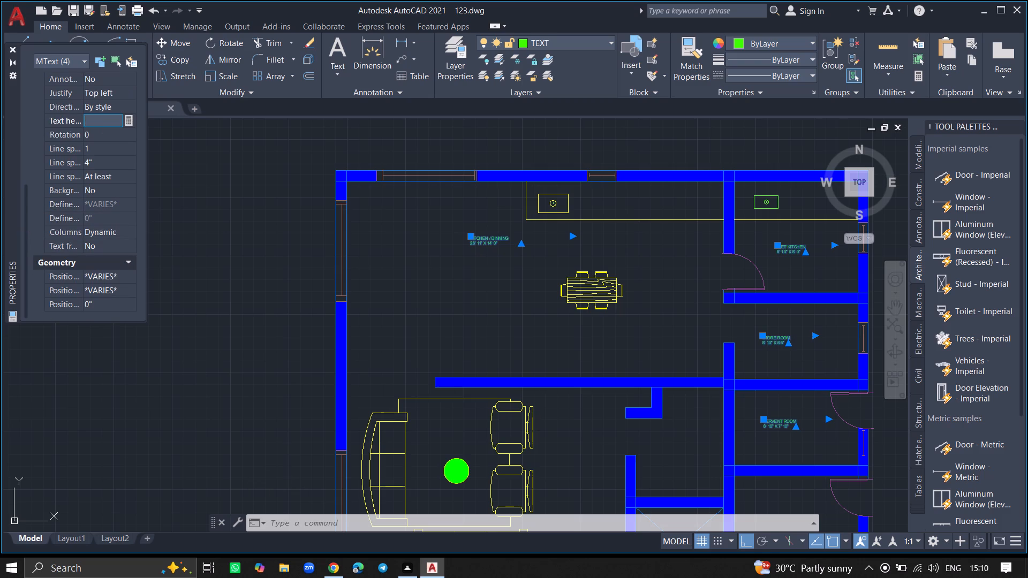
{"action": "type", "text": "5\""}
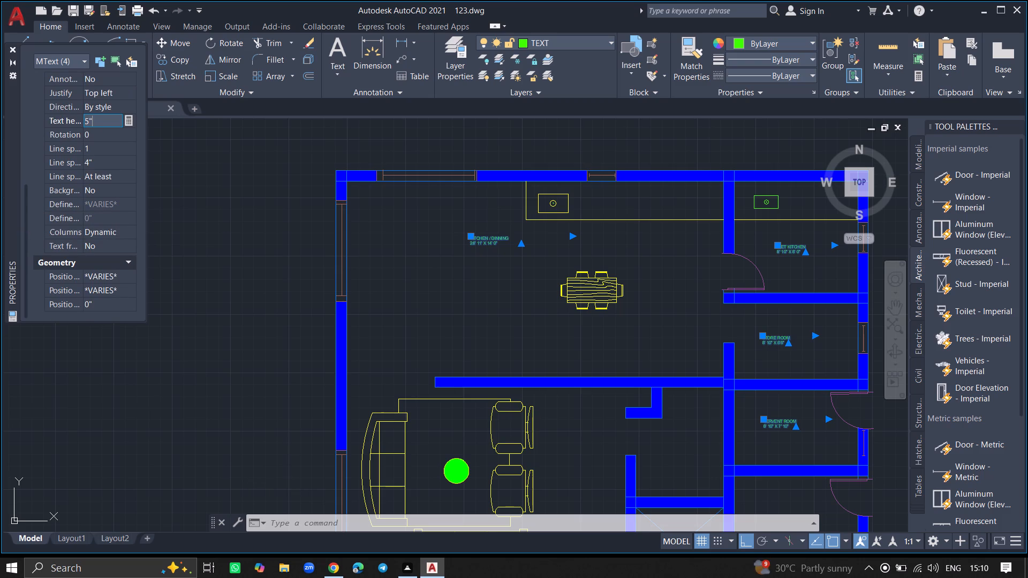
{"action": "left_click", "coordinate": [182, 206]}
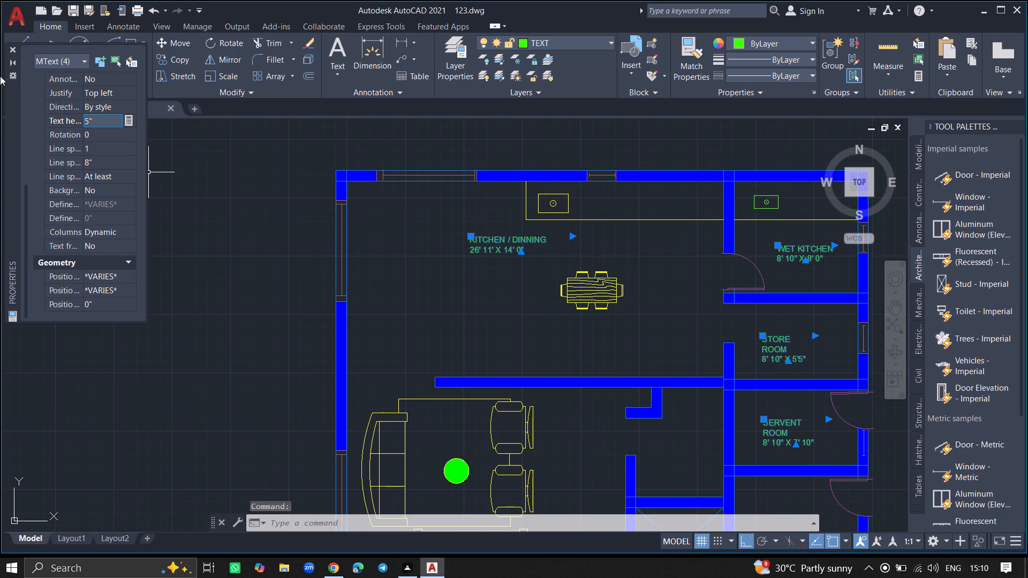
{"action": "left_click", "coordinate": [12, 49]}
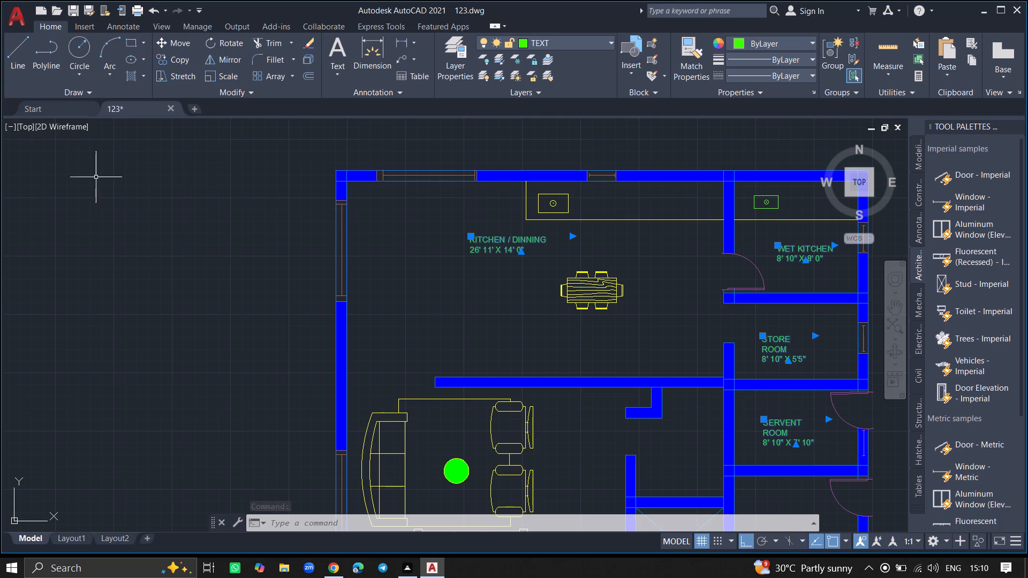
{"action": "scroll", "coordinate": [132, 226], "scroll_direction": "down", "scroll_amount": 2, "text": "ctrl"}
{"action": "key", "text": "Escape"}
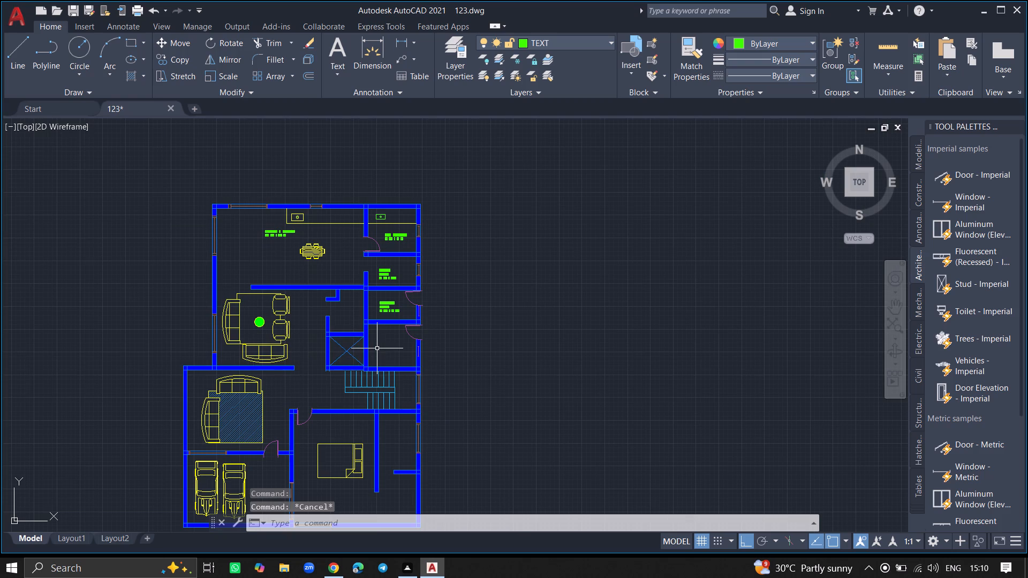
Move the SERVENT ROOM label straight down into the next room, beside the crossed lift shaft and above the stairs.
{"action": "scroll", "coordinate": [377, 348], "scroll_direction": "up", "scroll_amount": 1, "text": "ctrl"}
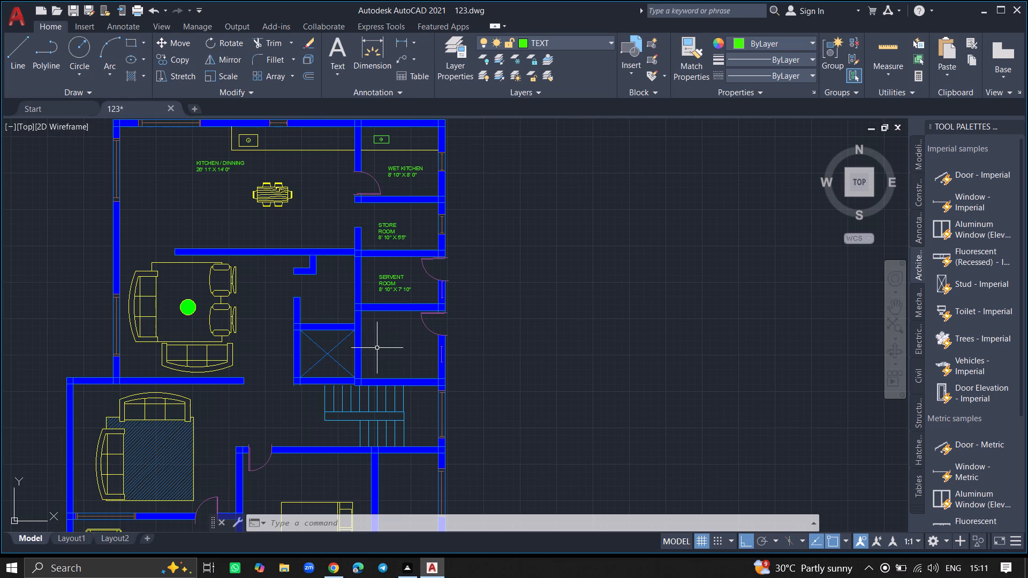
{"action": "scroll", "coordinate": [377, 348], "scroll_direction": "up", "scroll_amount": 2, "text": "ctrl"}
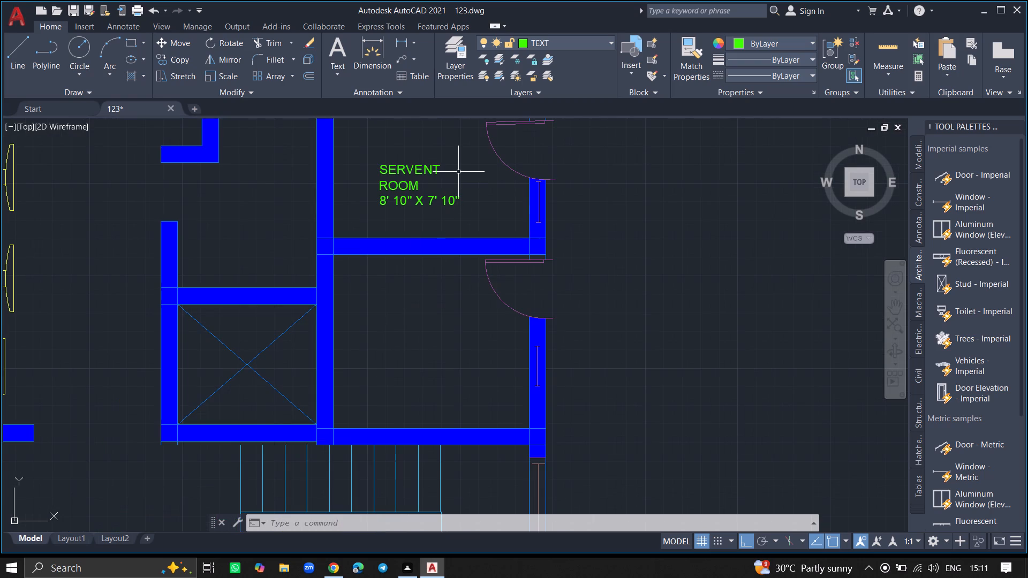
{"action": "left_click", "coordinate": [458, 171]}
{"action": "left_click", "coordinate": [368, 213]}
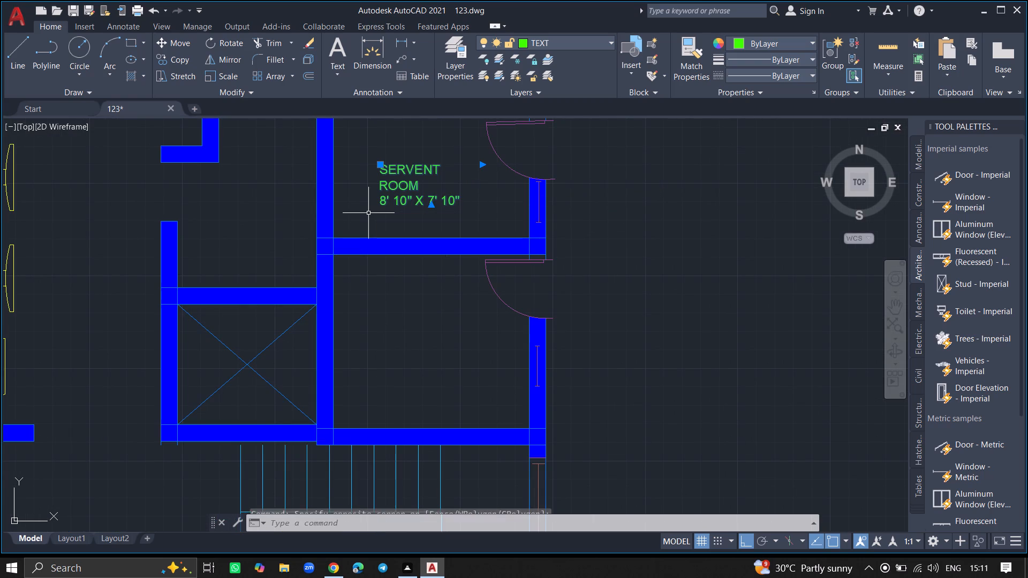
{"action": "type", "text": "MOVE"}
{"action": "key", "text": "Return"}
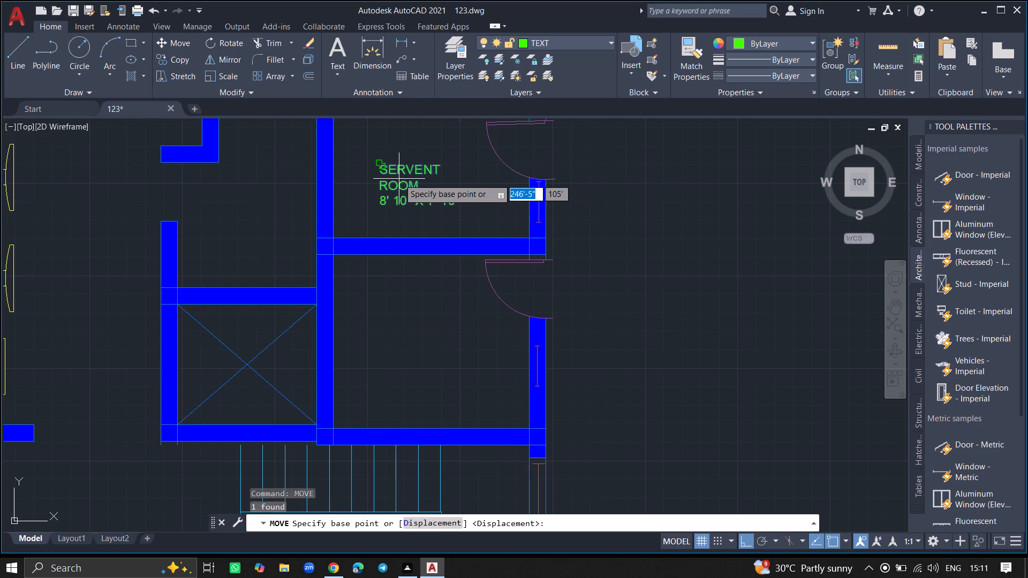
{"action": "left_click", "coordinate": [399, 179]}
{"action": "left_click", "coordinate": [391, 333]}
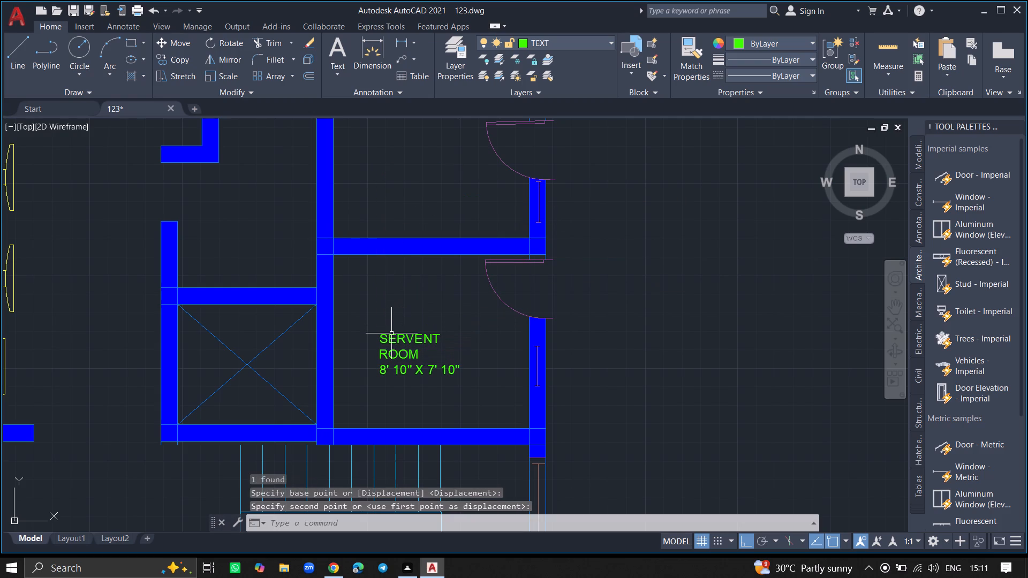
Add the multiline text label "TOILET" in the room between the store room and the servent room.
{"action": "type", "text": "MTEXT"}
{"action": "key", "text": "Return"}
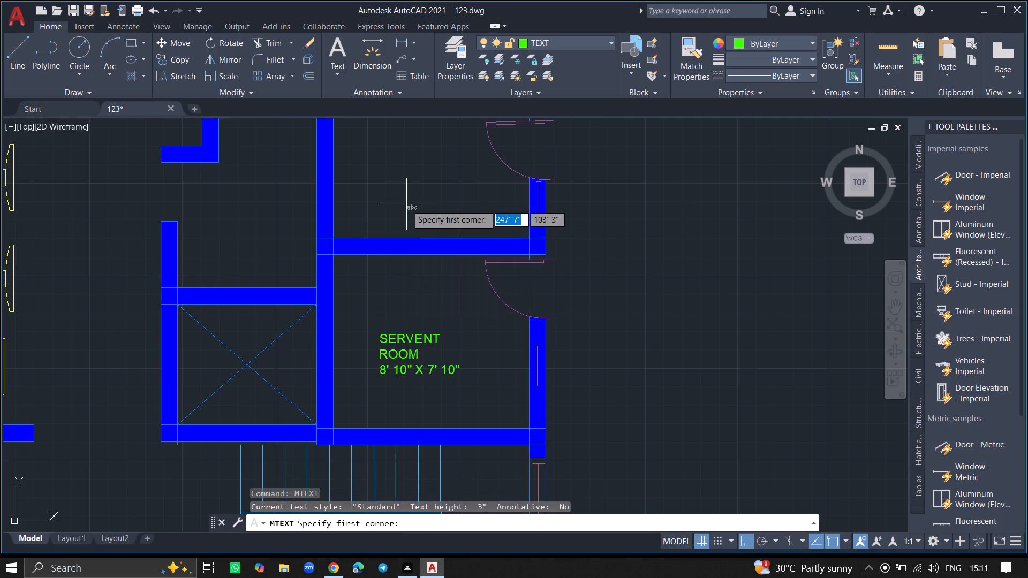
{"action": "left_click", "coordinate": [355, 140]}
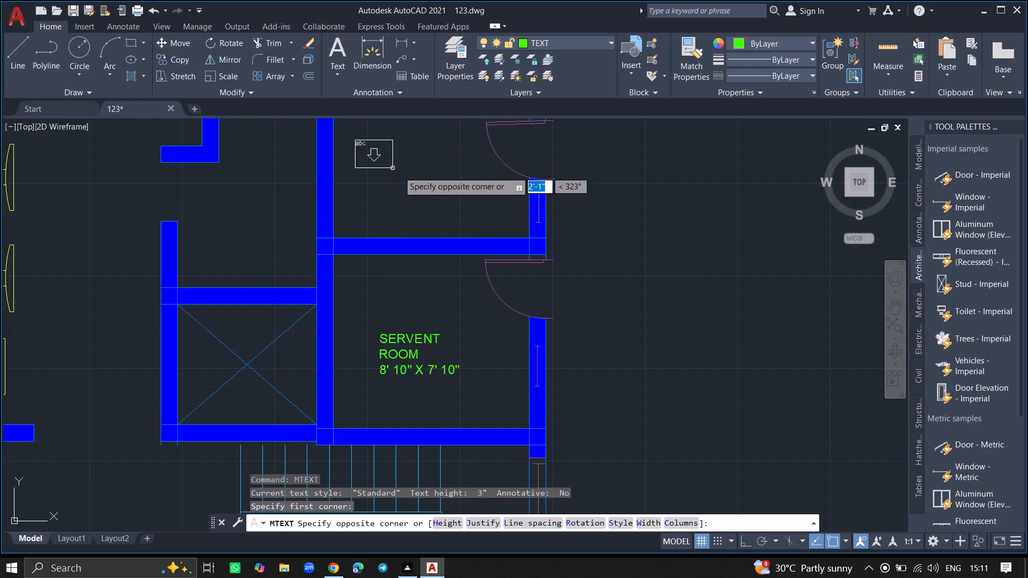
{"action": "left_click", "coordinate": [468, 178]}
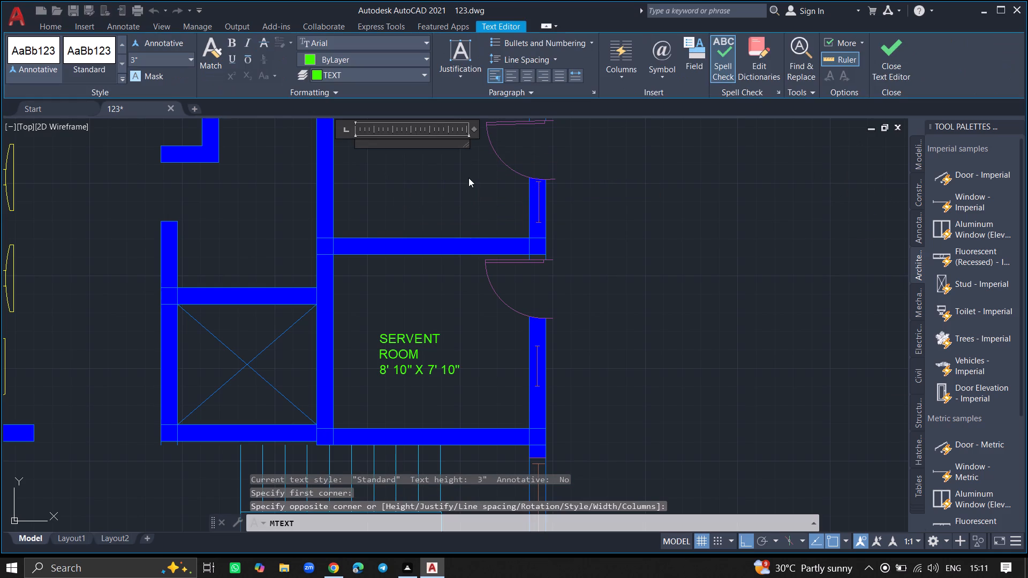
{"action": "type", "text": "TOIL"}
{"action": "type", "text": "ET"}
{"action": "left_click", "coordinate": [460, 196]}
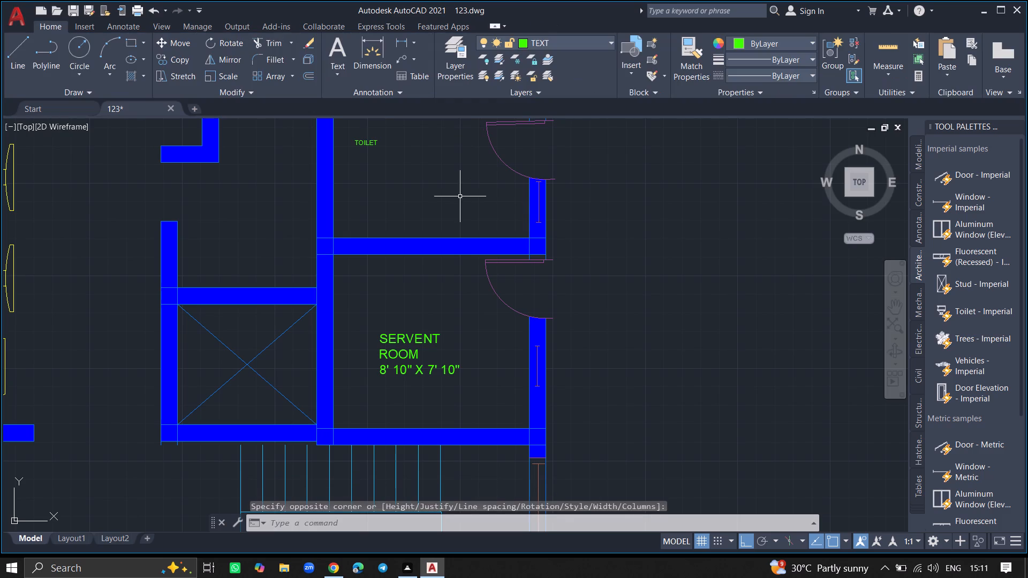
{"action": "left_click", "coordinate": [362, 143]}
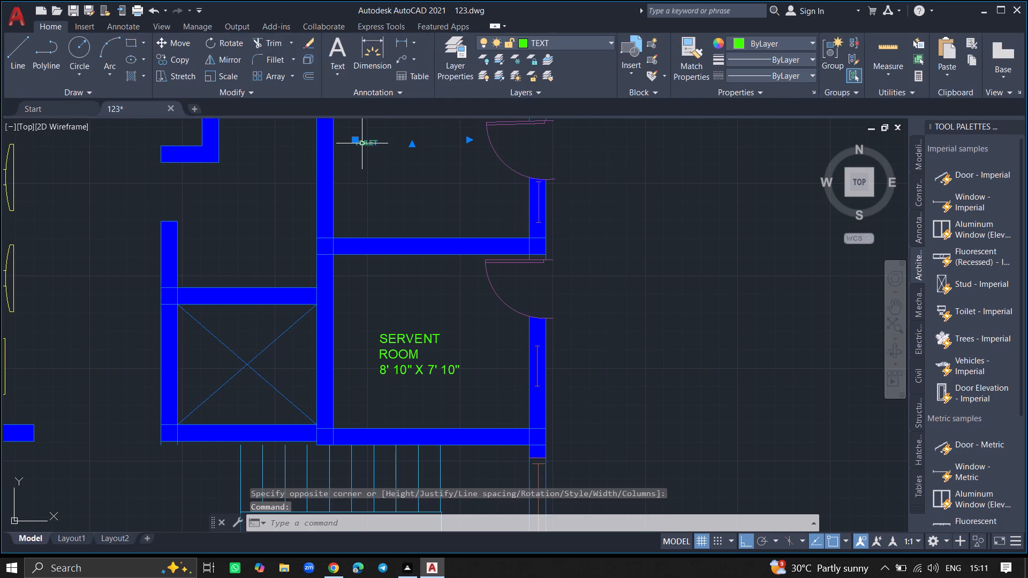
{"action": "key", "text": "Escape"}
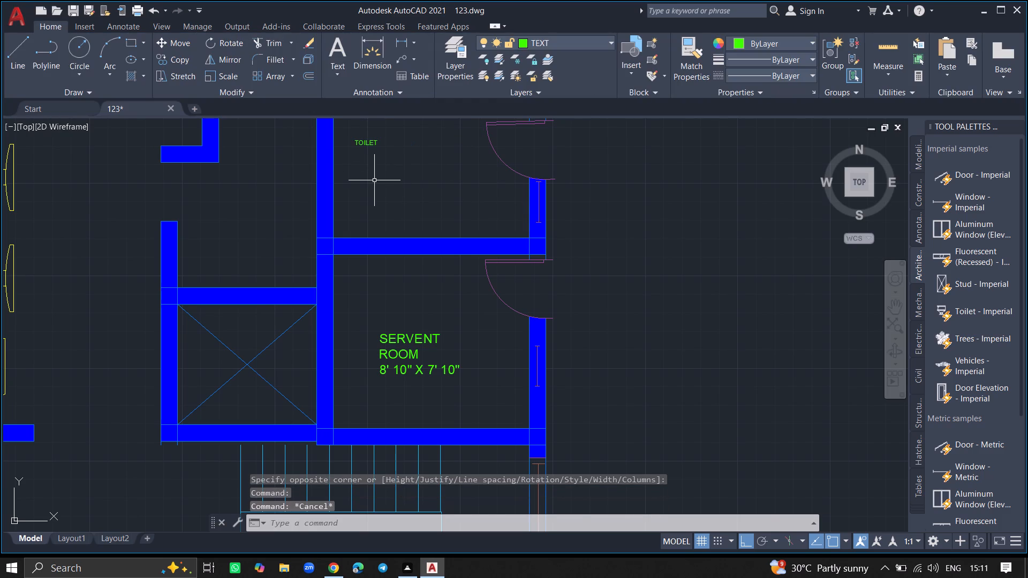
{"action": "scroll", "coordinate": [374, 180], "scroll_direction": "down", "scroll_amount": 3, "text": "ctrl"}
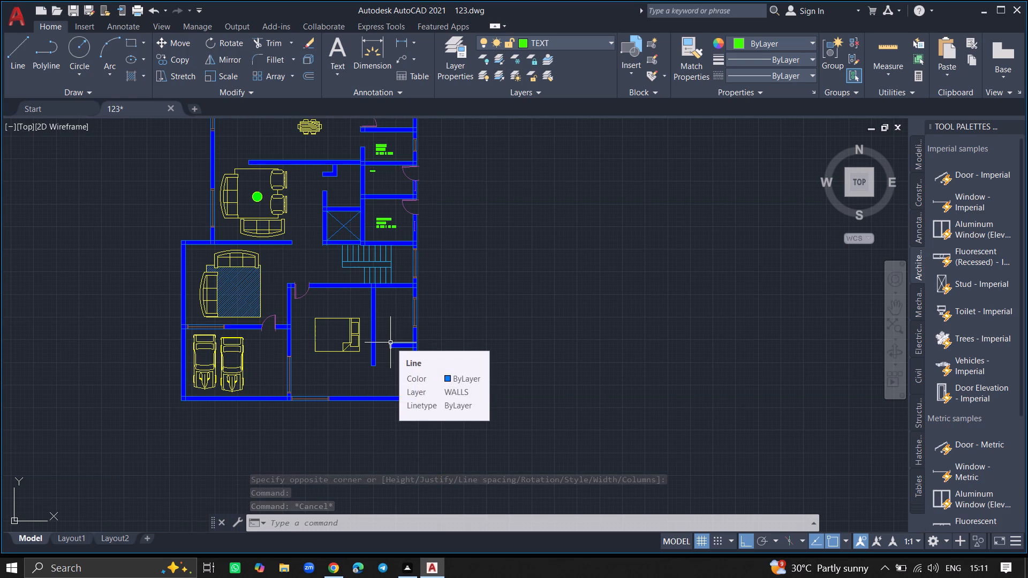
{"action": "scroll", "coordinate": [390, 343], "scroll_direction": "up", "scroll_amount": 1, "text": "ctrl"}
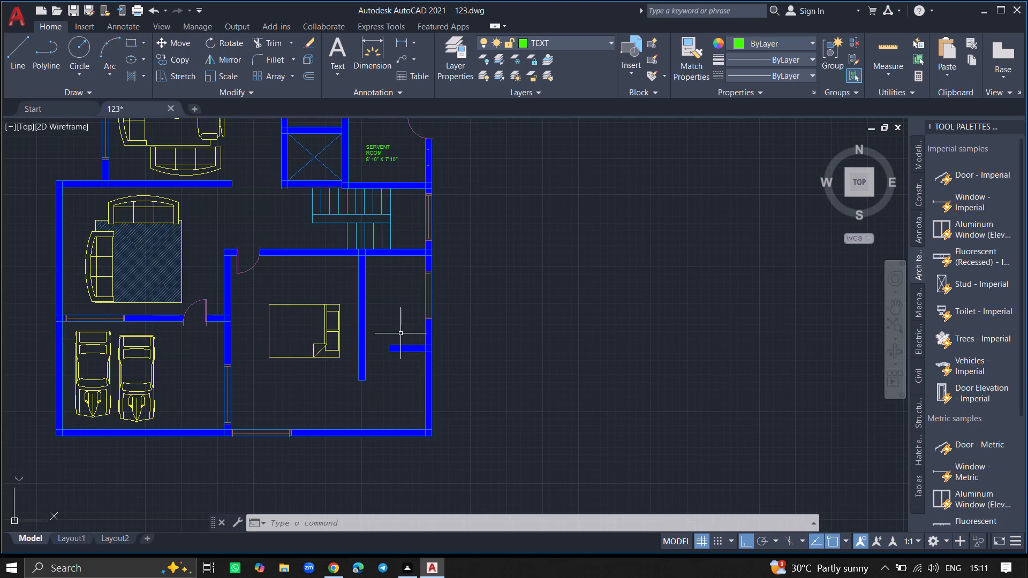
Add the multiline text label "TOILET 6' 11" X 10' 4"" on one line in the narrow windowed room beside the room with the bed.
{"action": "type", "text": "MTEXT"}
{"action": "key", "text": "Return"}
{"action": "scroll", "coordinate": [400, 334], "scroll_direction": "up", "scroll_amount": 3, "text": "ctrl"}
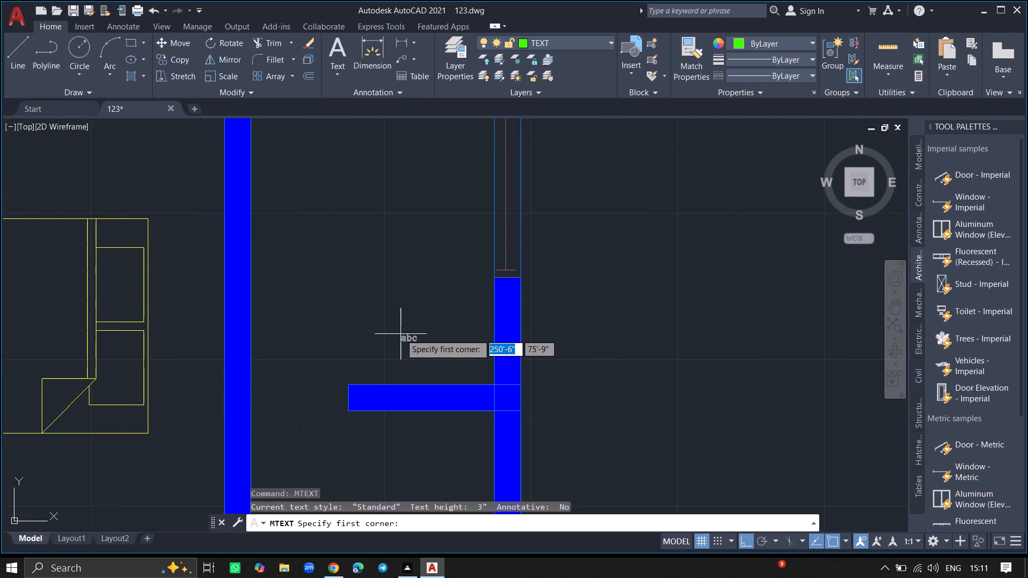
{"action": "left_click", "coordinate": [277, 166]}
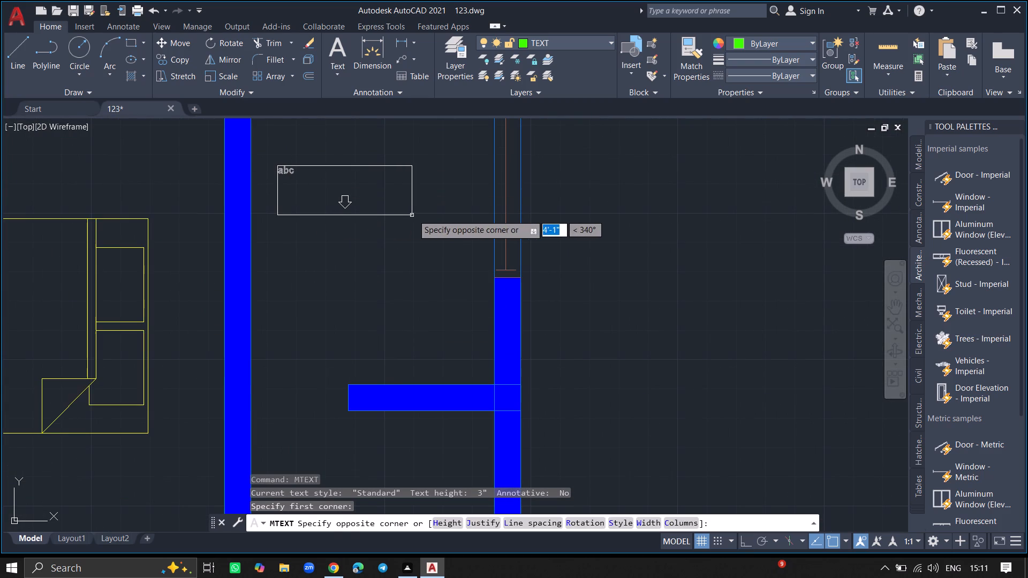
{"action": "left_click", "coordinate": [430, 204]}
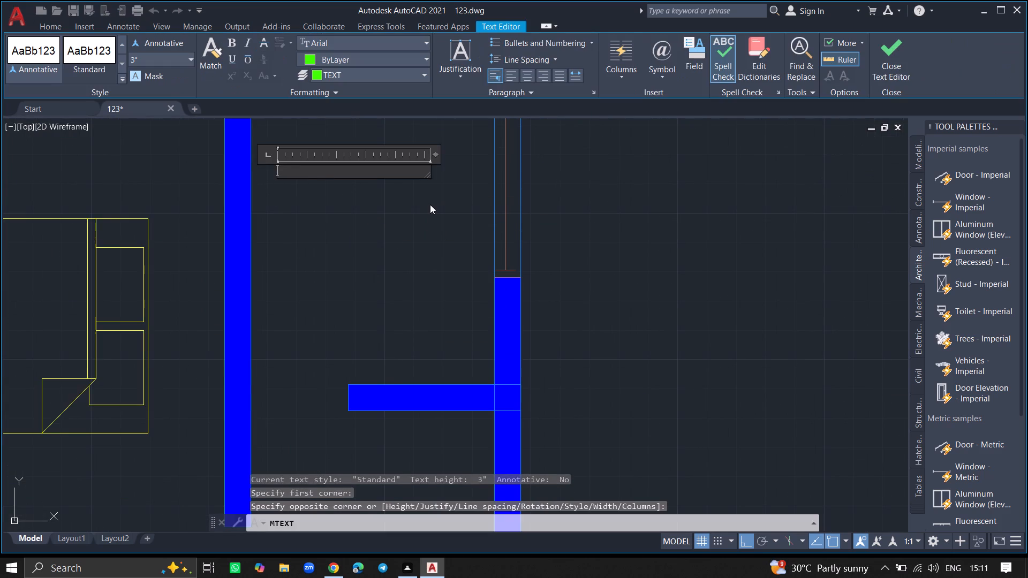
{"action": "type", "text": "TOILET"}
{"action": "key", "text": "space"}
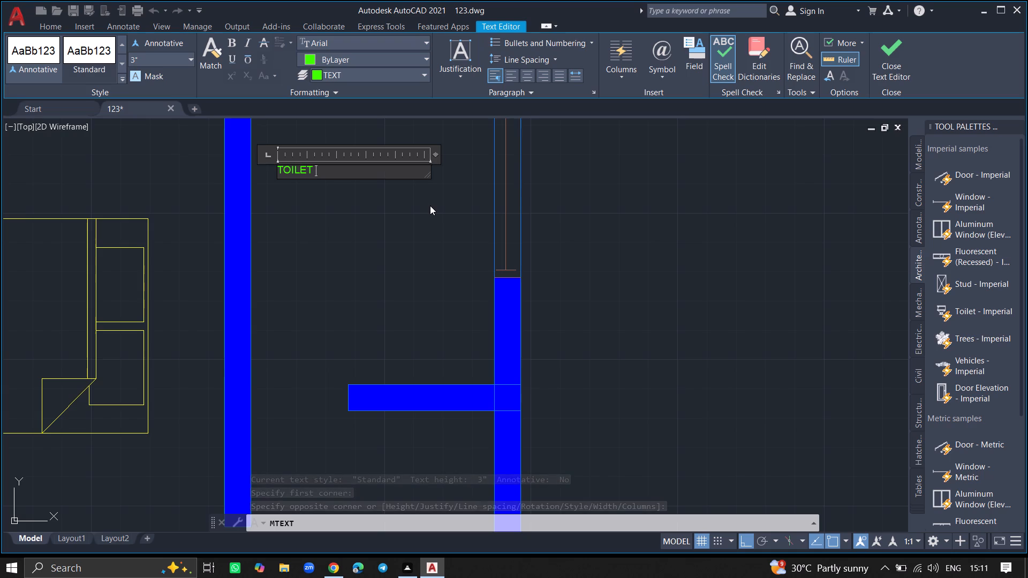
{"action": "type", "text": "6' 11\" X"}
{"action": "key", "text": "space"}
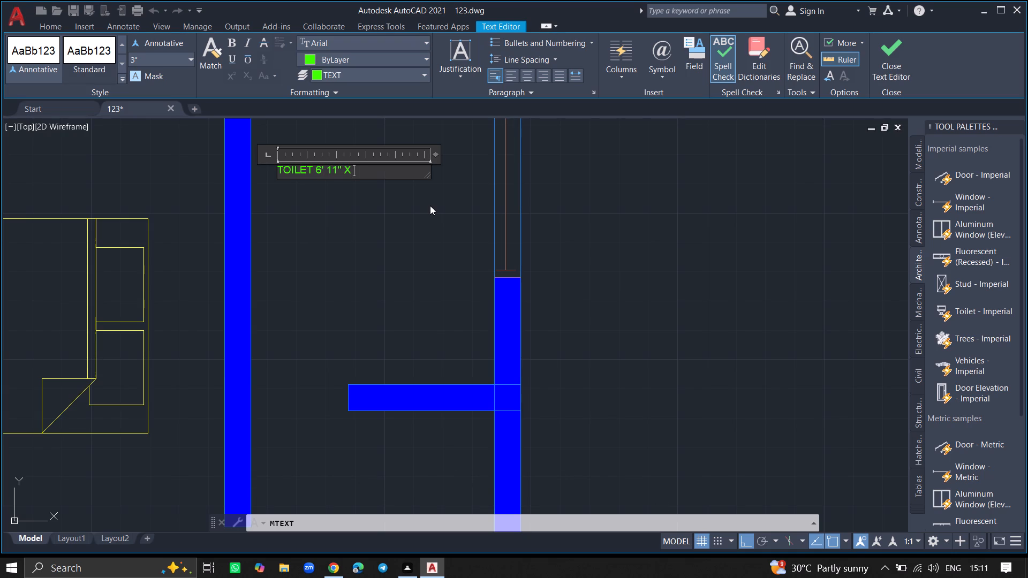
{"action": "type", "text": "10' 4\""}
{"action": "left_click", "coordinate": [417, 232]}
Add the multiline text label "WALKIN" with "6' 11" X 9' 0"" on a second line in the corner space below the new toilet label.
{"action": "scroll", "coordinate": [417, 232], "scroll_direction": "down", "scroll_amount": 3, "text": "ctrl"}
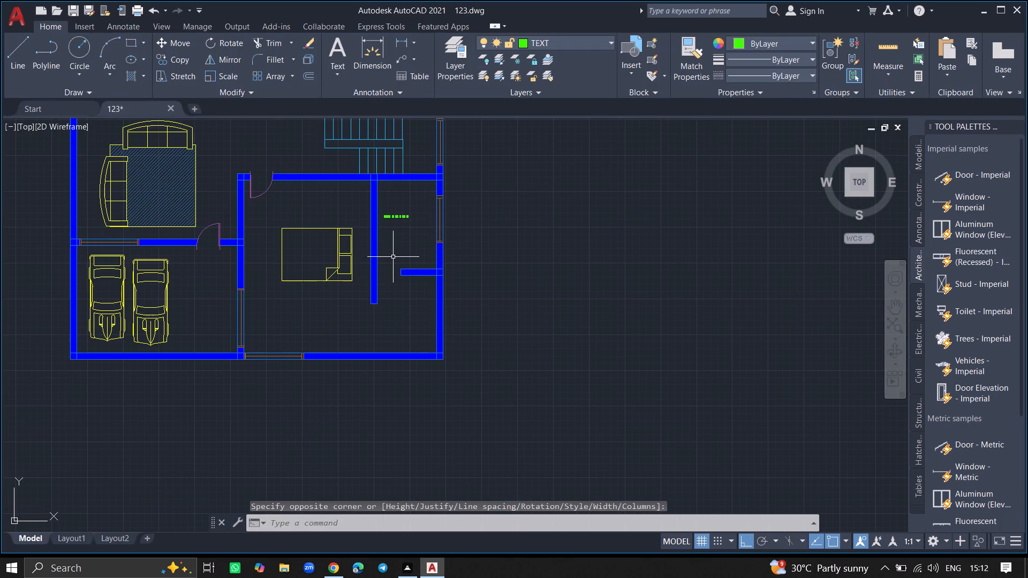
{"action": "scroll", "coordinate": [400, 329], "scroll_direction": "up", "scroll_amount": 2, "text": "ctrl"}
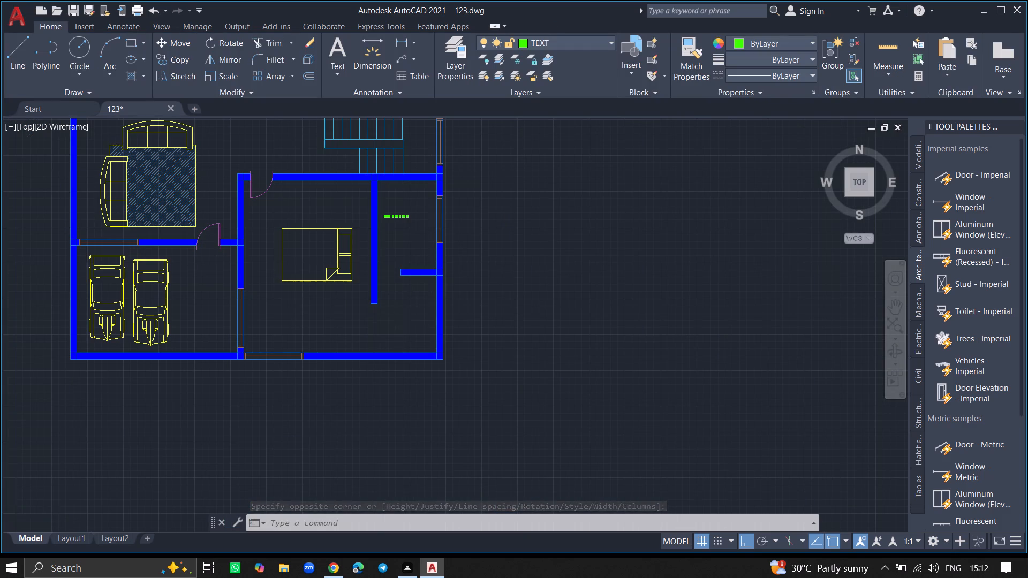
{"action": "scroll", "coordinate": [400, 329], "scroll_direction": "up", "scroll_amount": 2, "text": "ctrl"}
{"action": "type", "text": "MTEXT"}
{"action": "key", "text": "Return"}
{"action": "scroll", "coordinate": [400, 329], "scroll_direction": "down", "scroll_amount": 2, "text": "ctrl"}
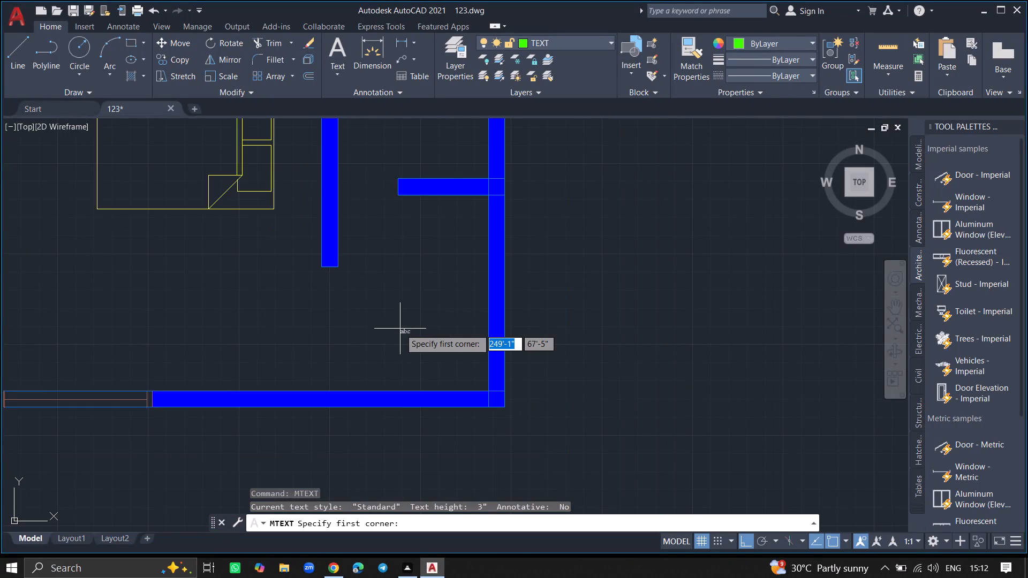
{"action": "left_click", "coordinate": [374, 264]}
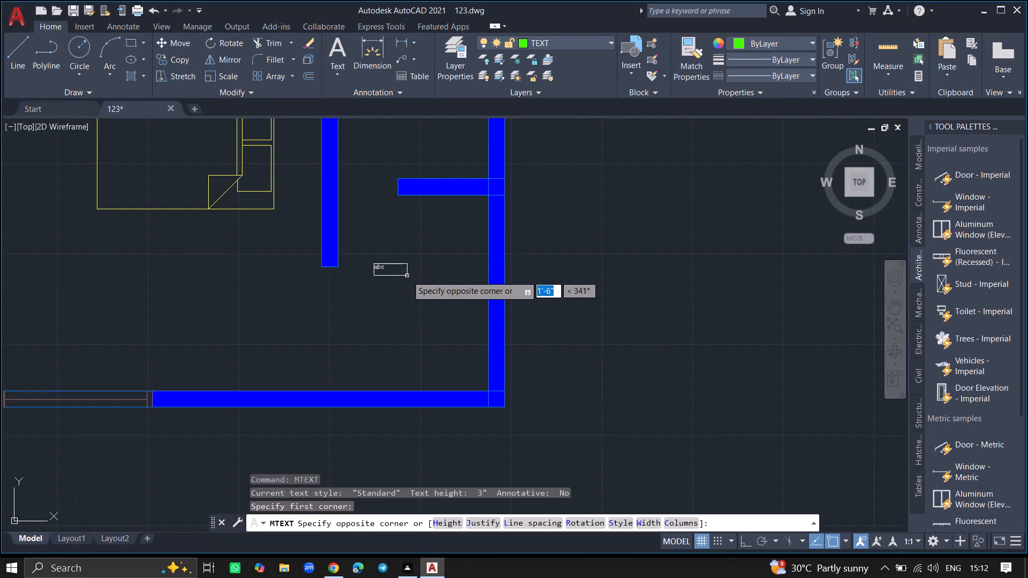
{"action": "left_click", "coordinate": [466, 284]}
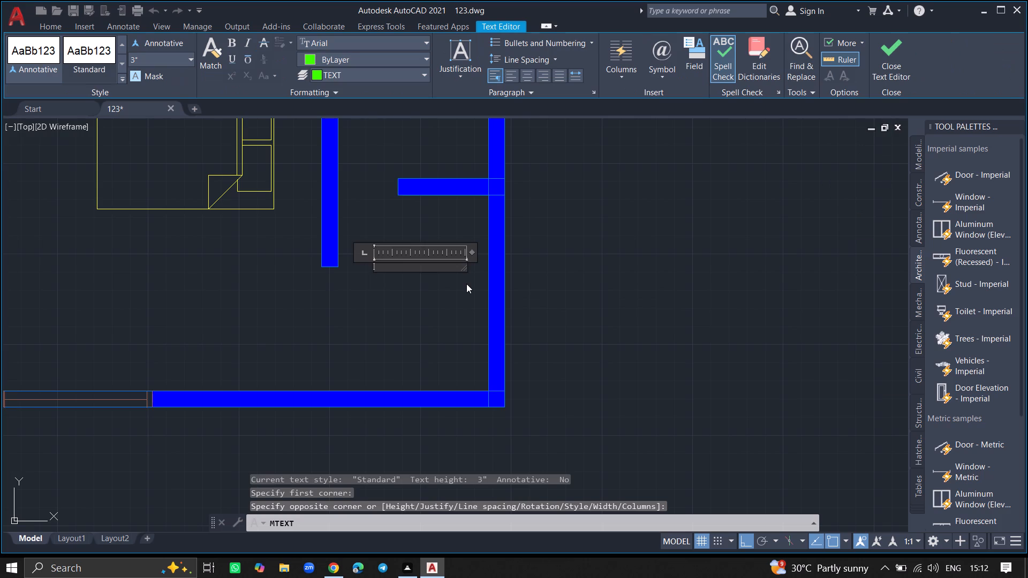
{"action": "type", "text": "WALKIN"}
{"action": "key", "text": "space"}
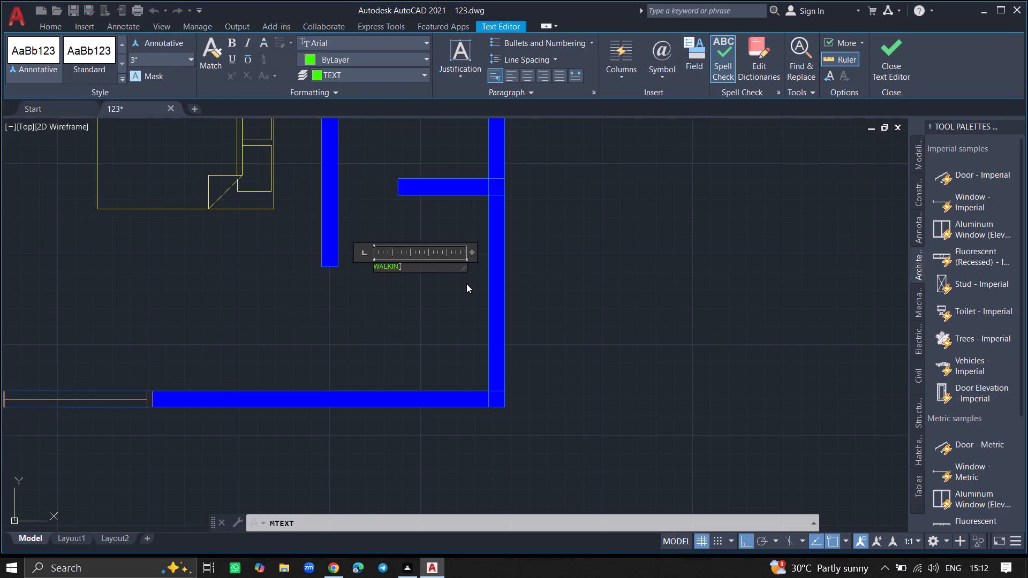
{"action": "key", "text": "Return"}
{"action": "type", "text": "6' 11"}
{"action": "type", "text": "\""}
{"action": "key", "text": "space"}
{"action": "key", "text": "x"}
{"action": "key", "text": "space"}
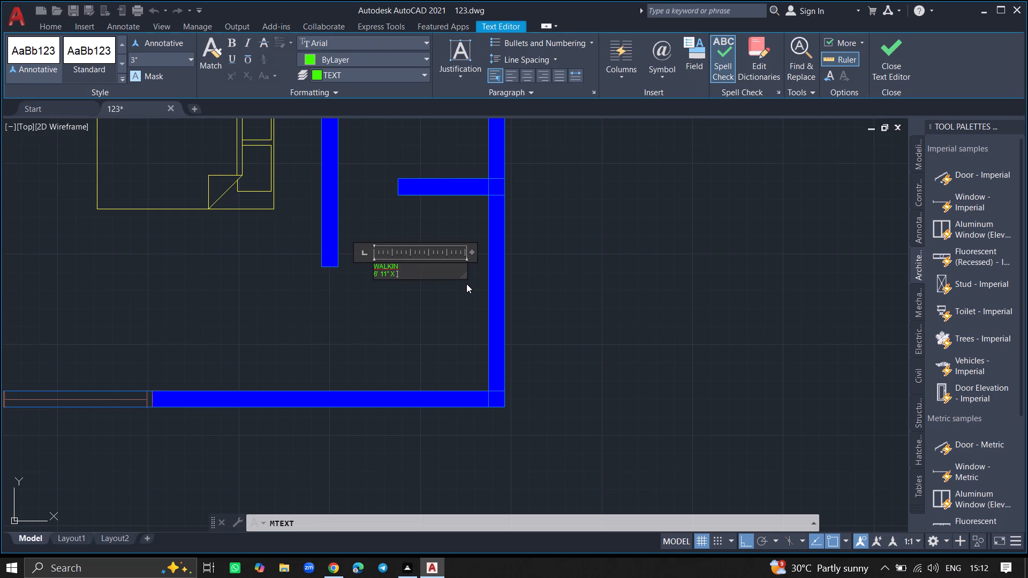
{"action": "type", "text": "9' 0"}
{"action": "key", "text": "shift+quotedbl"}
{"action": "left_click", "coordinate": [445, 307]}
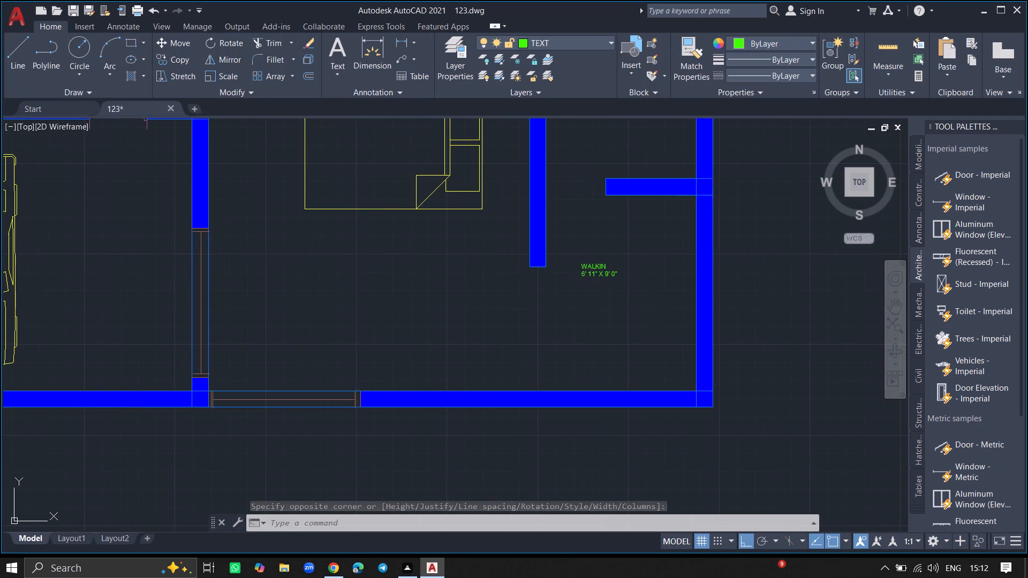
Add the multiline text label "BED ROOM -1" with "14'9" X 19'8"" on a second line, above the bed near the door.
{"action": "scroll", "coordinate": [262, 346], "scroll_direction": "down", "scroll_amount": 4, "text": "ctrl"}
{"action": "scroll", "coordinate": [265, 303], "scroll_direction": "up", "scroll_amount": 3, "text": "ctrl"}
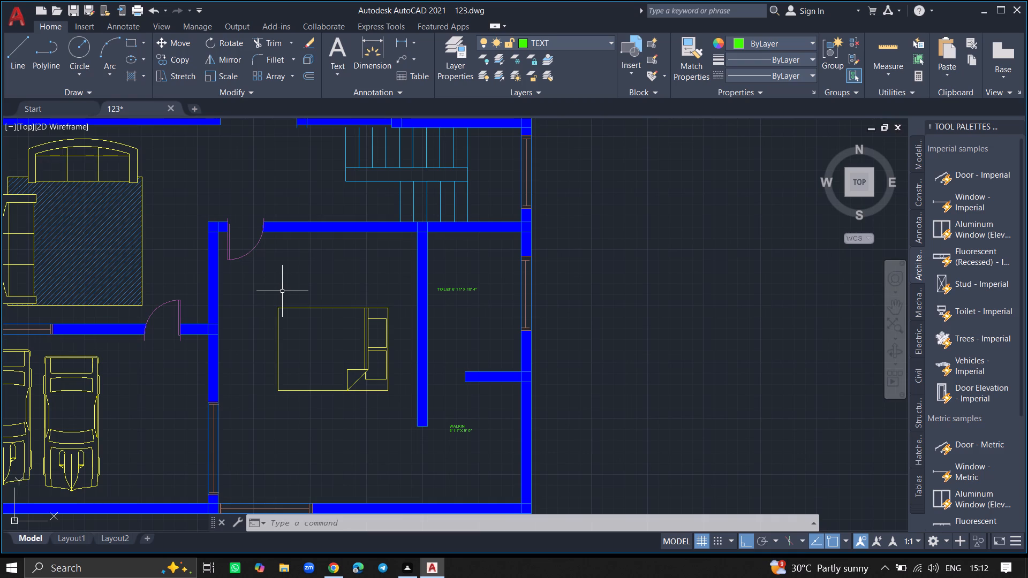
{"action": "type", "text": "MTEXT"}
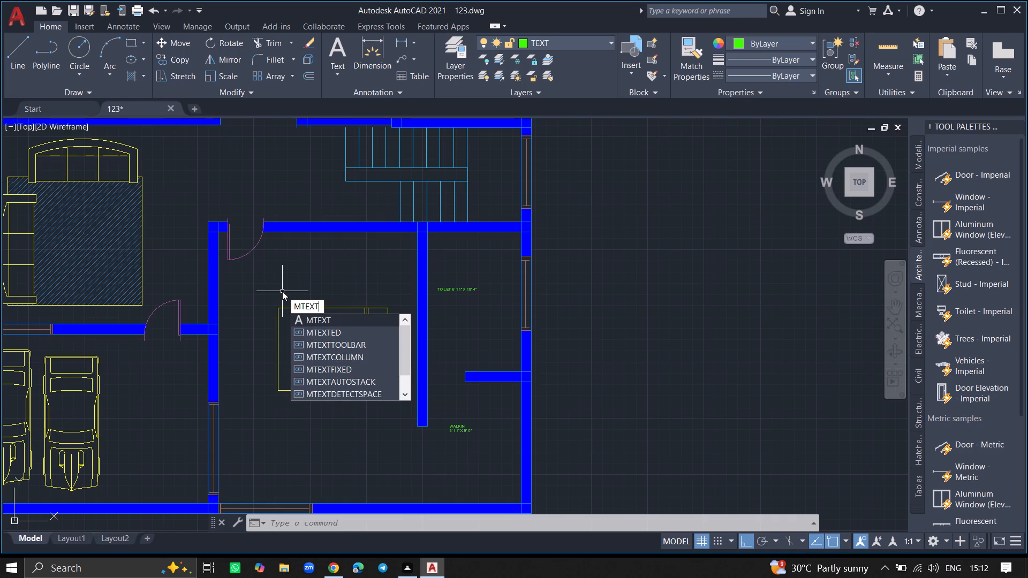
{"action": "key", "text": "Return"}
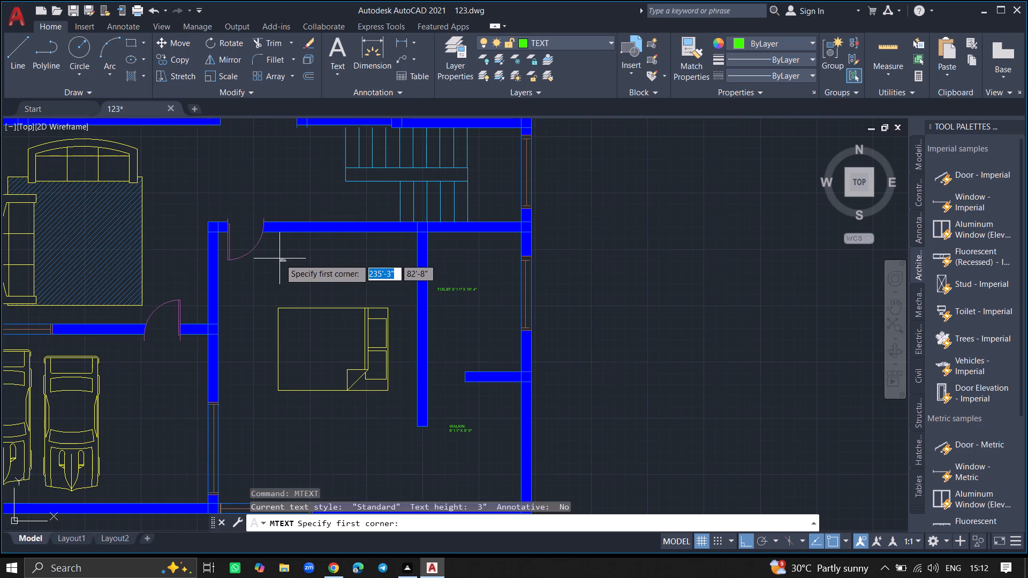
{"action": "left_click", "coordinate": [279, 258]}
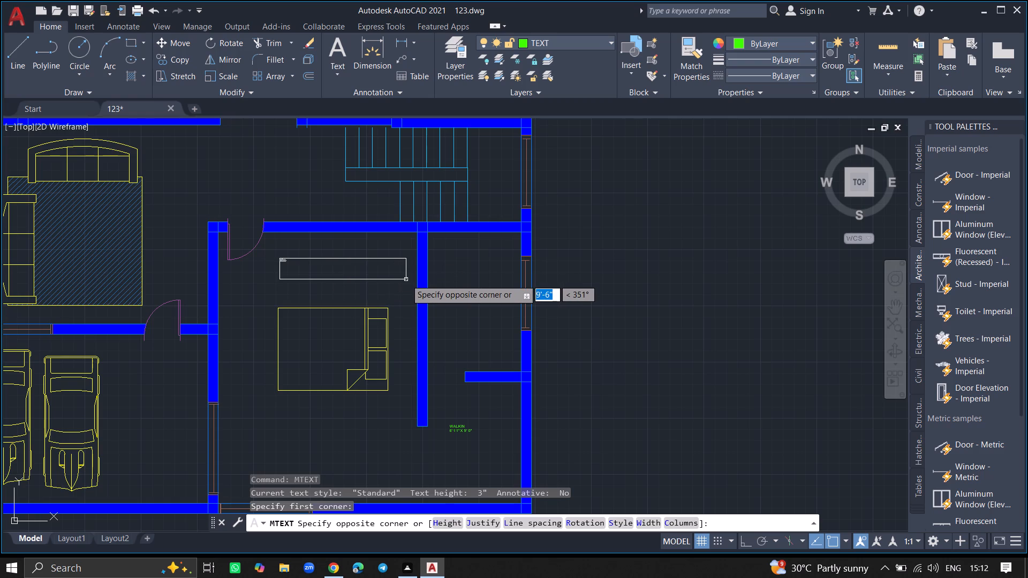
{"action": "left_click", "coordinate": [406, 279]}
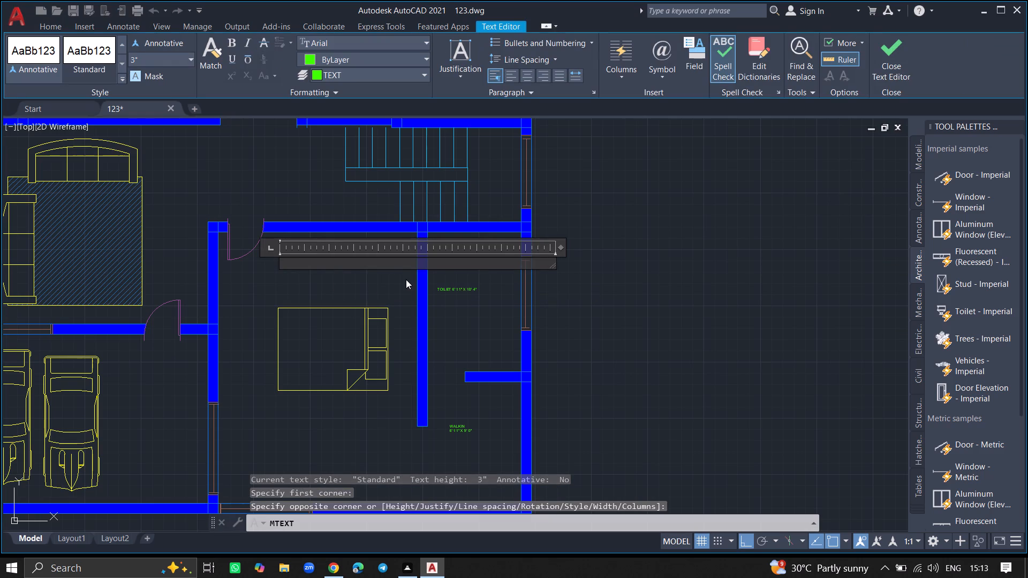
{"action": "type", "text": "BED"}
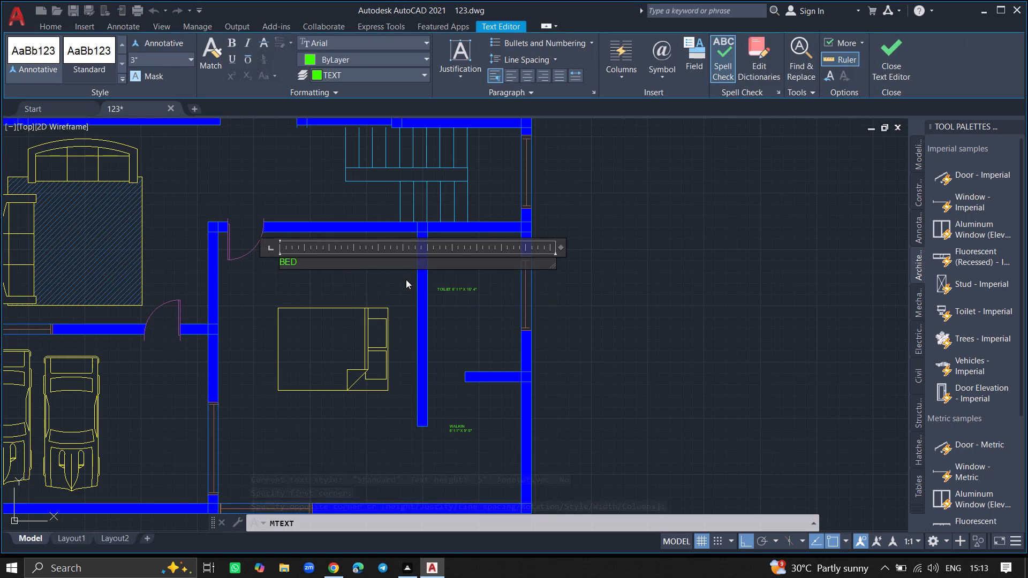
{"action": "key", "text": "space"}
{"action": "type", "text": "ROOM"}
{"action": "key", "text": "space"}
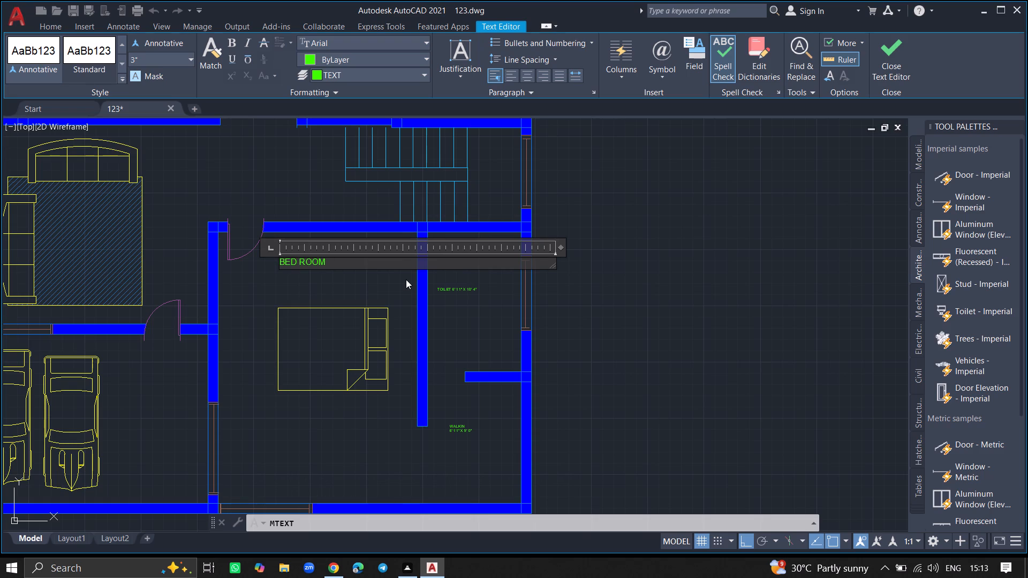
{"action": "type", "text": "-1"}
{"action": "key", "text": "space"}
{"action": "key", "text": "Return"}
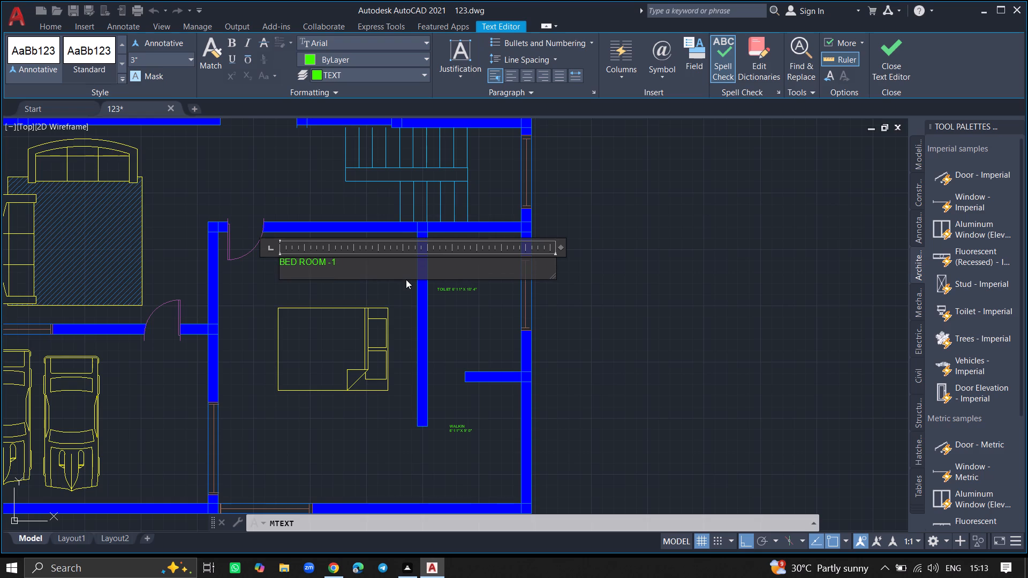
{"action": "type", "text": "14"}
{"action": "key", "text": "apostrophe"}
{"action": "key", "text": "9"}
{"action": "type", "text": "\" X"}
{"action": "key", "text": "space"}
{"action": "type", "text": "19'8\""}
{"action": "left_click", "coordinate": [240, 364]}
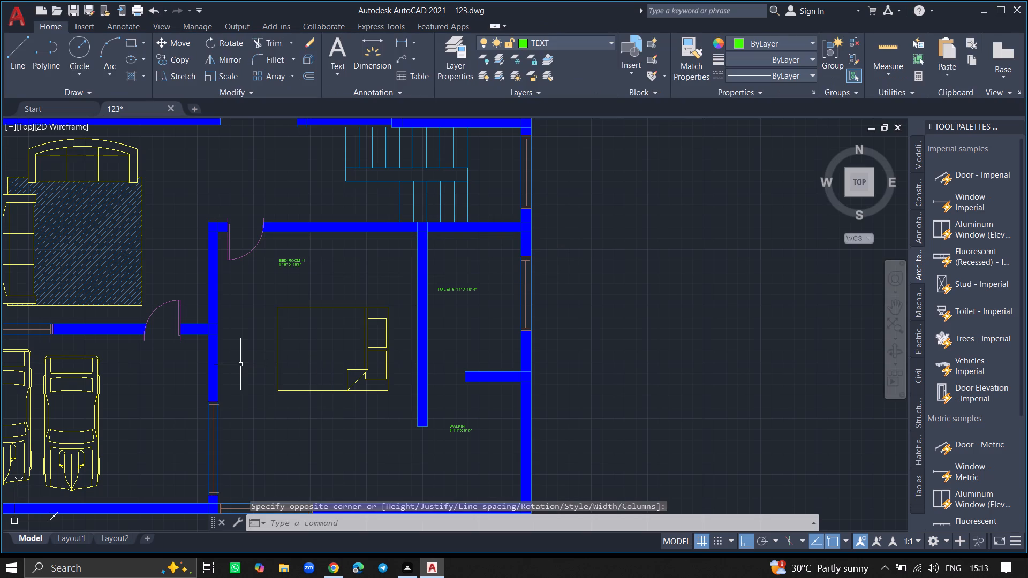
Set the text height of the BED ROOM -1, WALKIN and adjoining TOILET labels to 5".
{"action": "scroll", "coordinate": [240, 364], "scroll_direction": "up", "scroll_amount": 2, "text": "ctrl"}
{"action": "scroll", "coordinate": [244, 363], "scroll_direction": "down", "scroll_amount": 3, "text": "ctrl"}
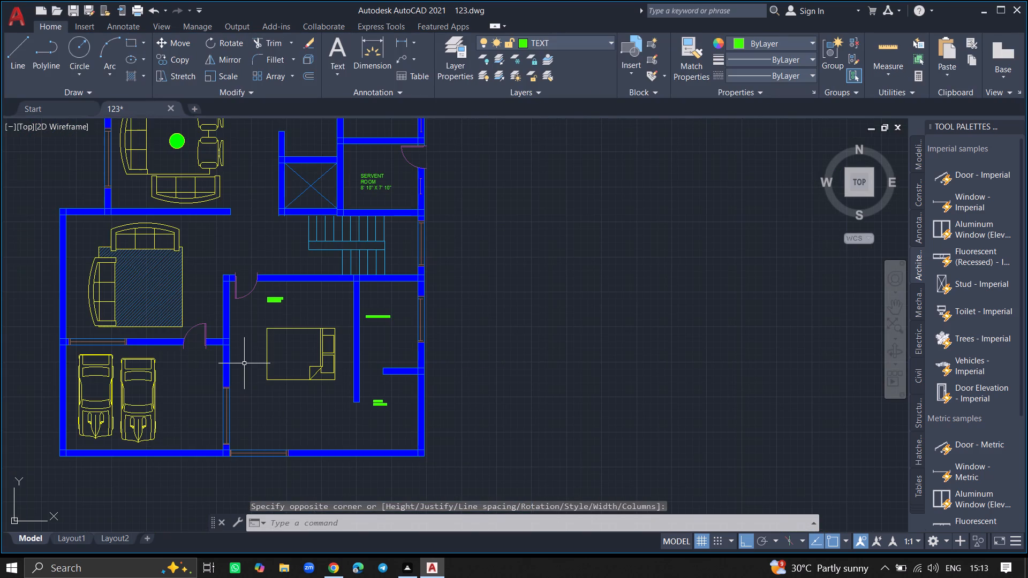
{"action": "left_click", "coordinate": [270, 303]}
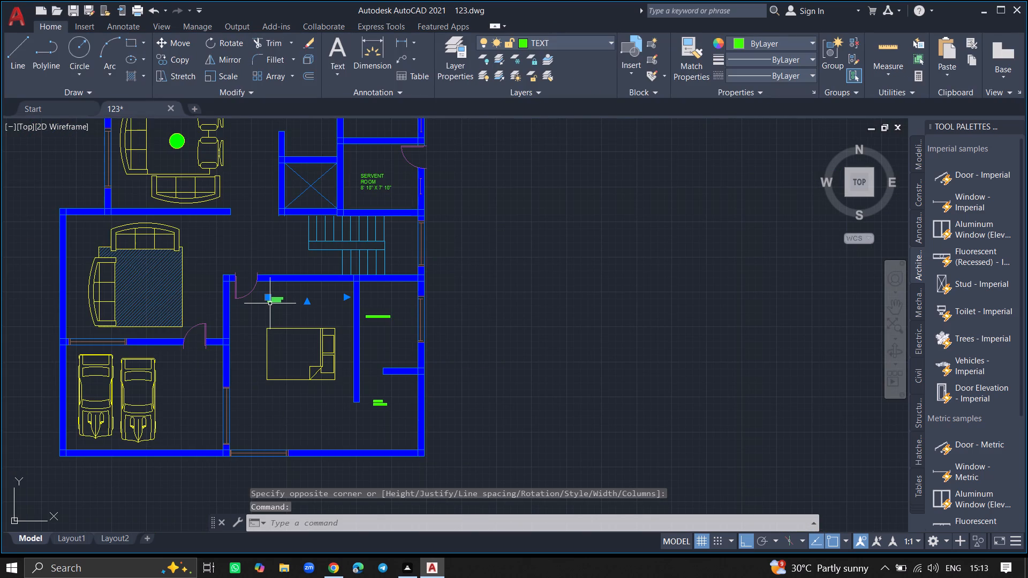
{"action": "left_click", "coordinate": [374, 407]}
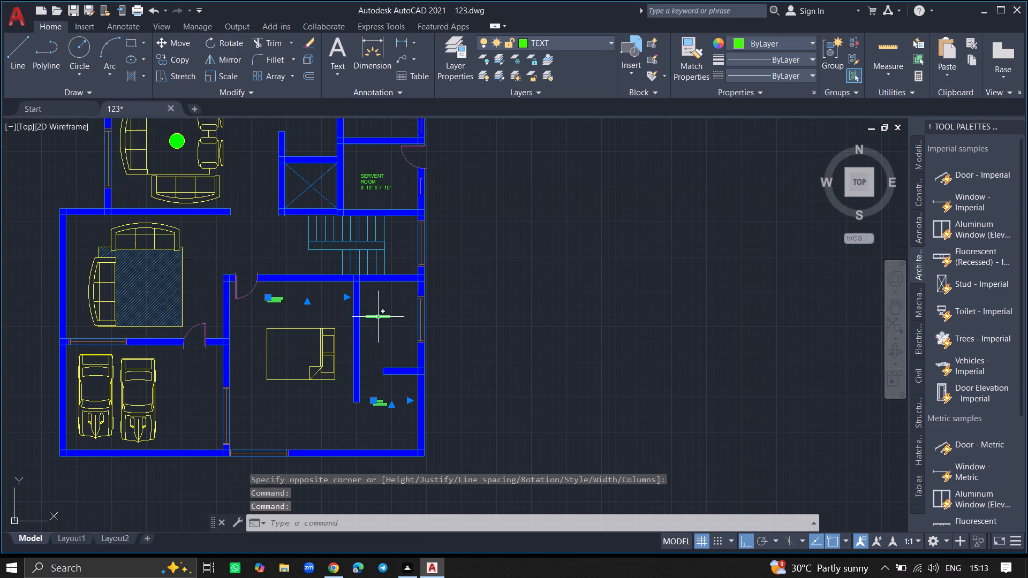
{"action": "left_click", "coordinate": [378, 316]}
{"action": "type", "text": "PR"}
{"action": "key", "text": "Return"}
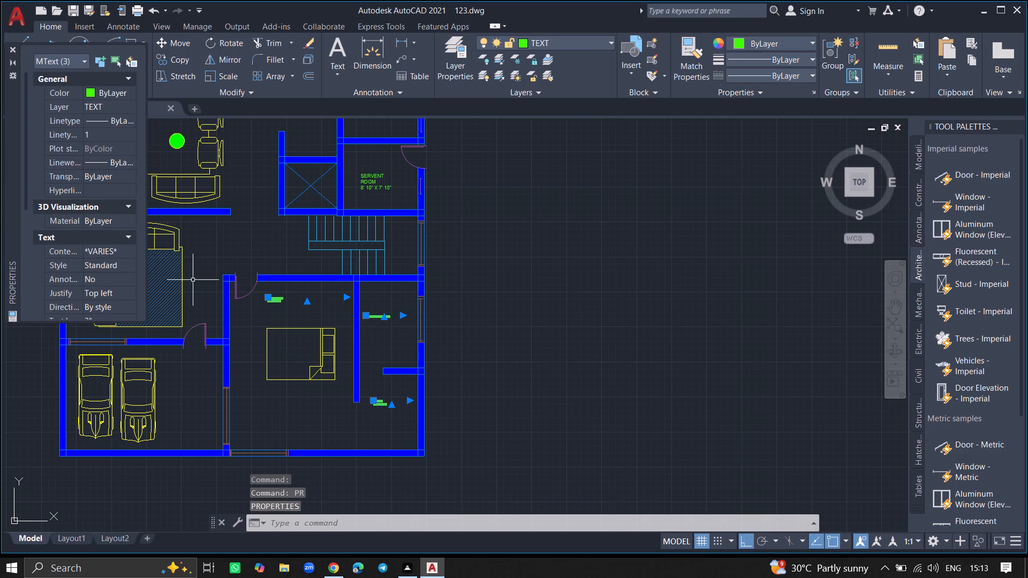
{"action": "left_click", "coordinate": [25, 217]}
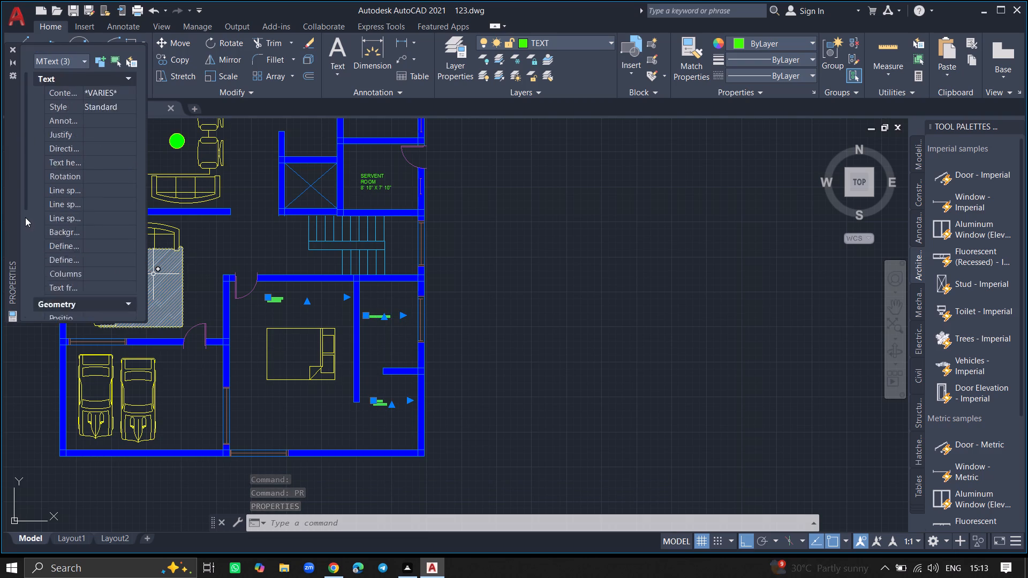
{"action": "left_click", "coordinate": [105, 120]}
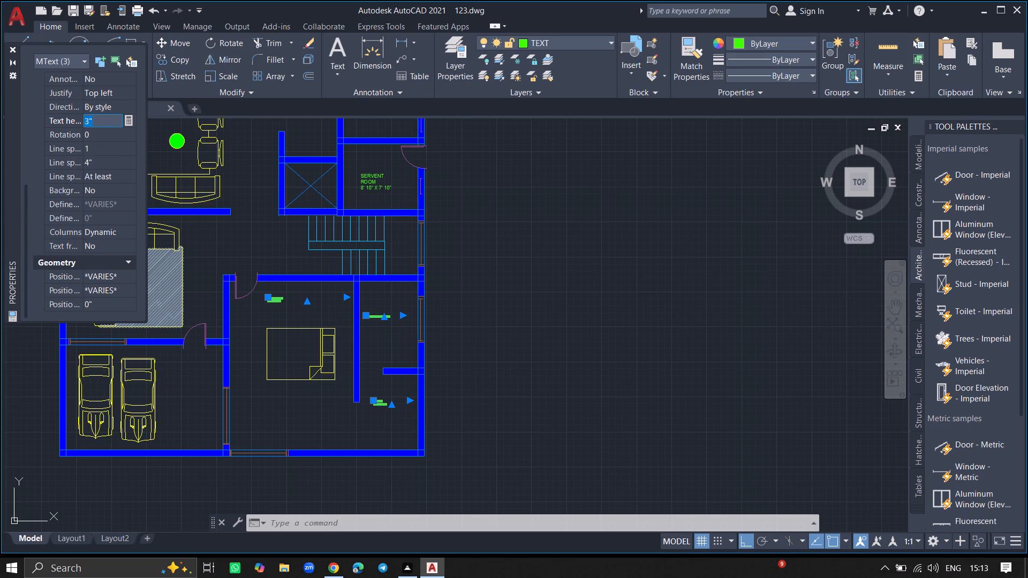
{"action": "key", "text": "BackSpace"}
{"action": "key", "text": "5"}
{"action": "key", "text": "shift+quotedbl"}
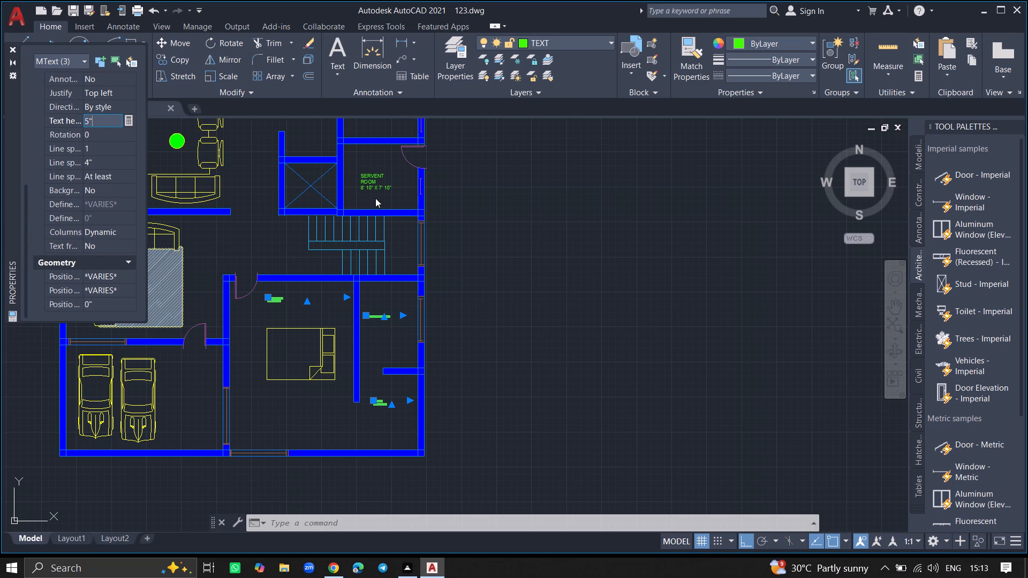
{"action": "left_click", "coordinate": [474, 195]}
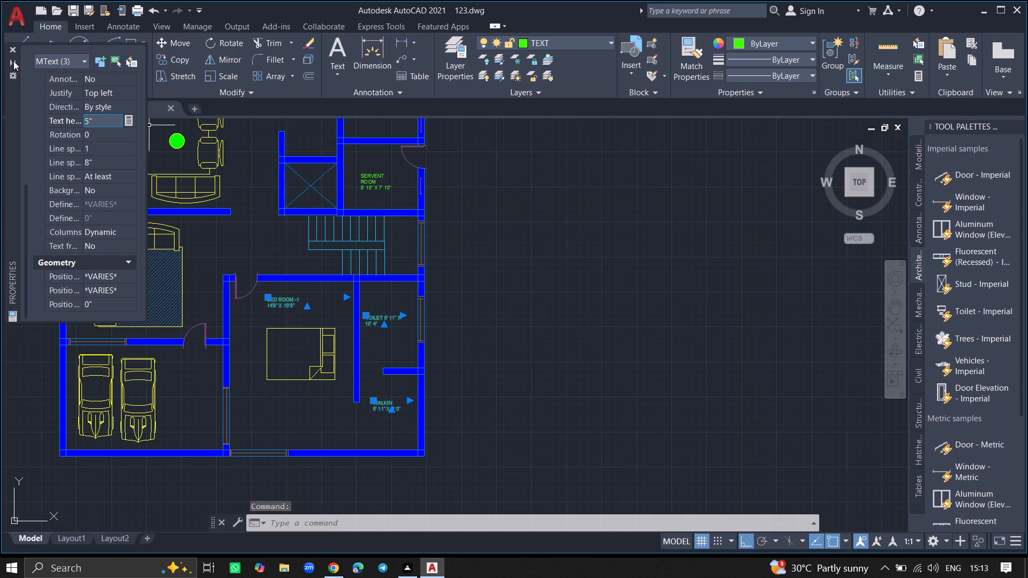
{"action": "left_click", "coordinate": [11, 48]}
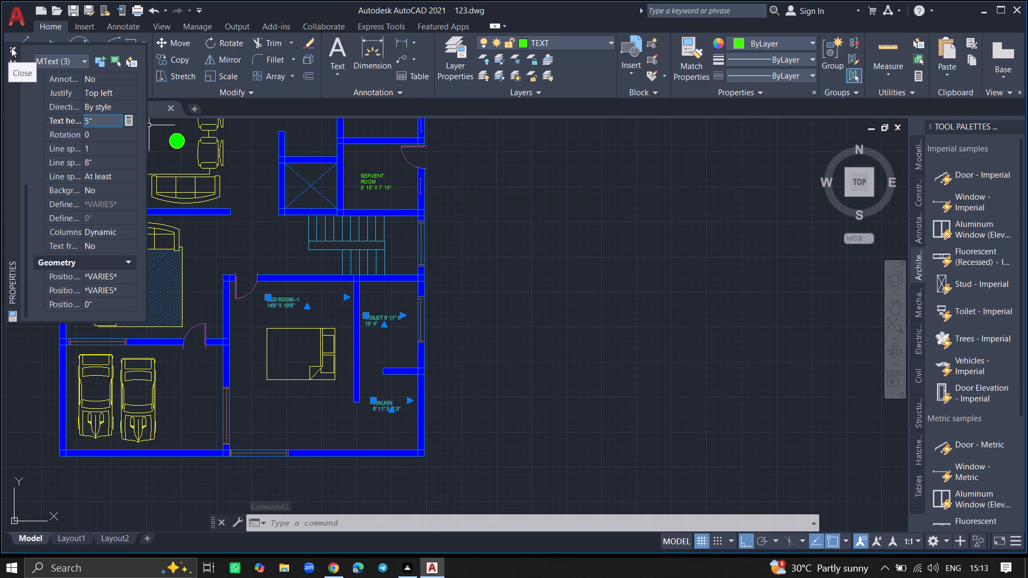
{"action": "key", "text": "Escape"}
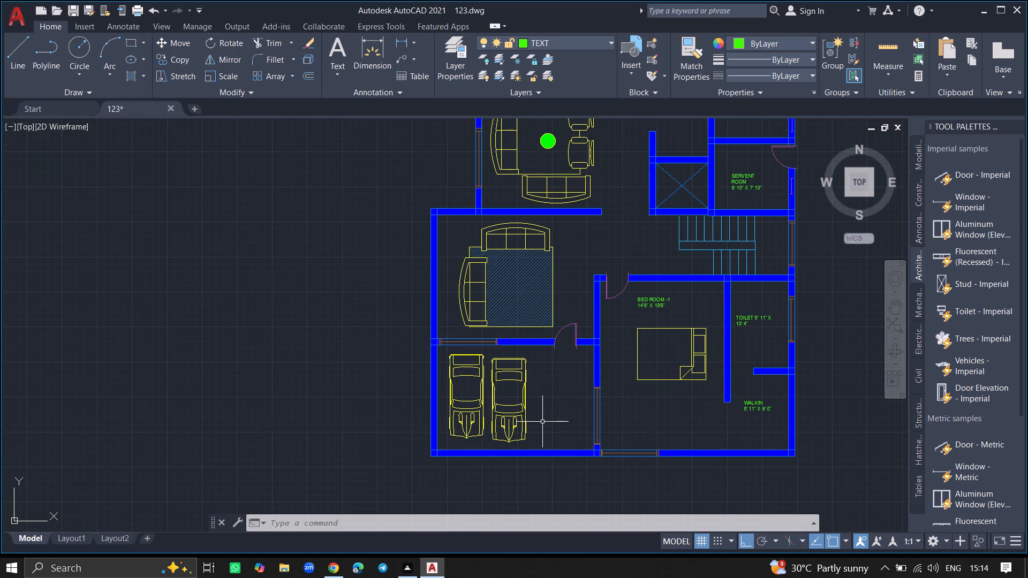
Add the multiline text label "PORTICO" with "18' 8" X 13' 0"" on a second line, beside the two parked cars.
{"action": "type", "text": "MTE"}
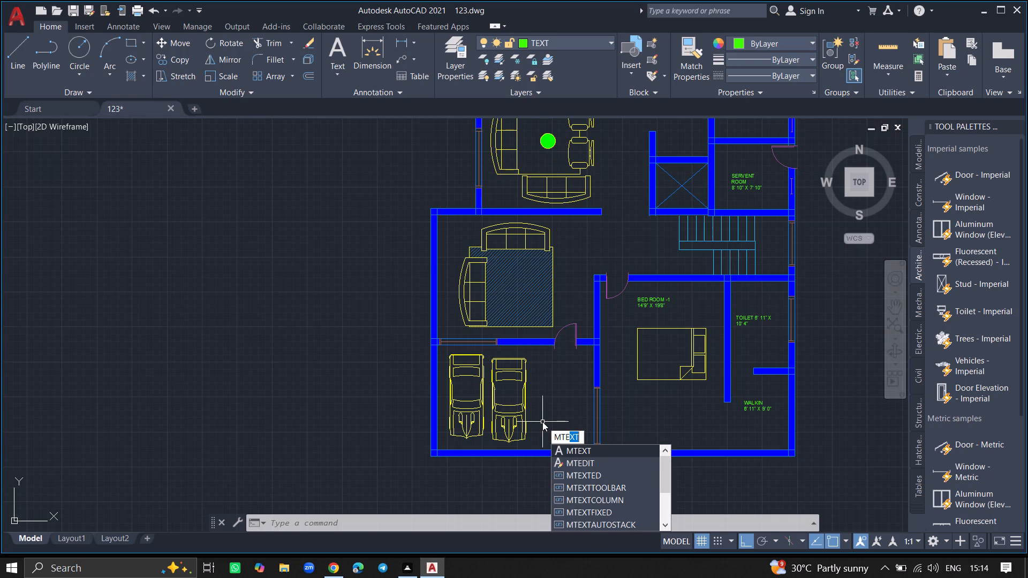
{"action": "type", "text": "XT"}
{"action": "key", "text": "Return"}
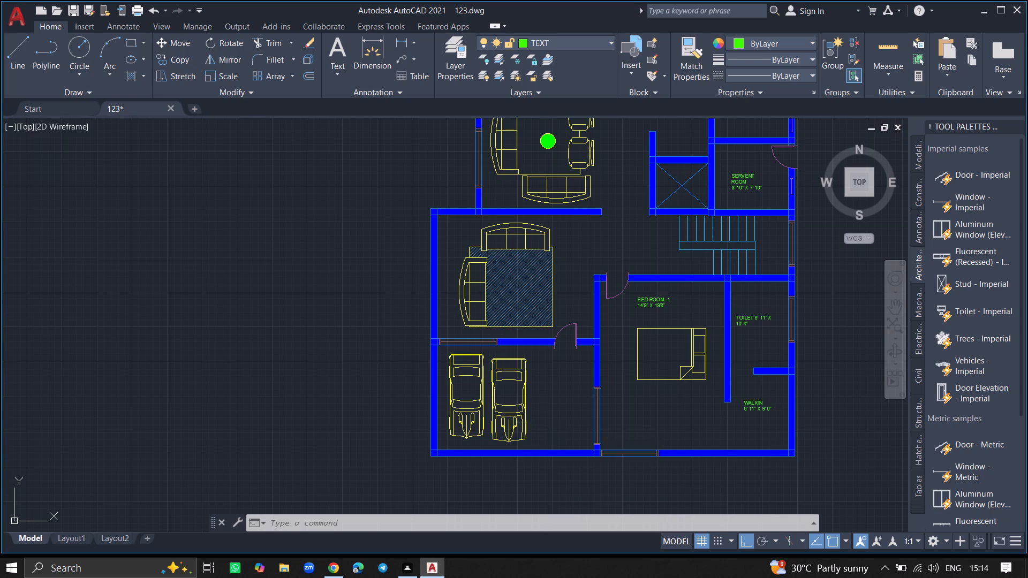
{"action": "scroll", "coordinate": [542, 422], "scroll_direction": "up", "scroll_amount": 3, "text": "ctrl"}
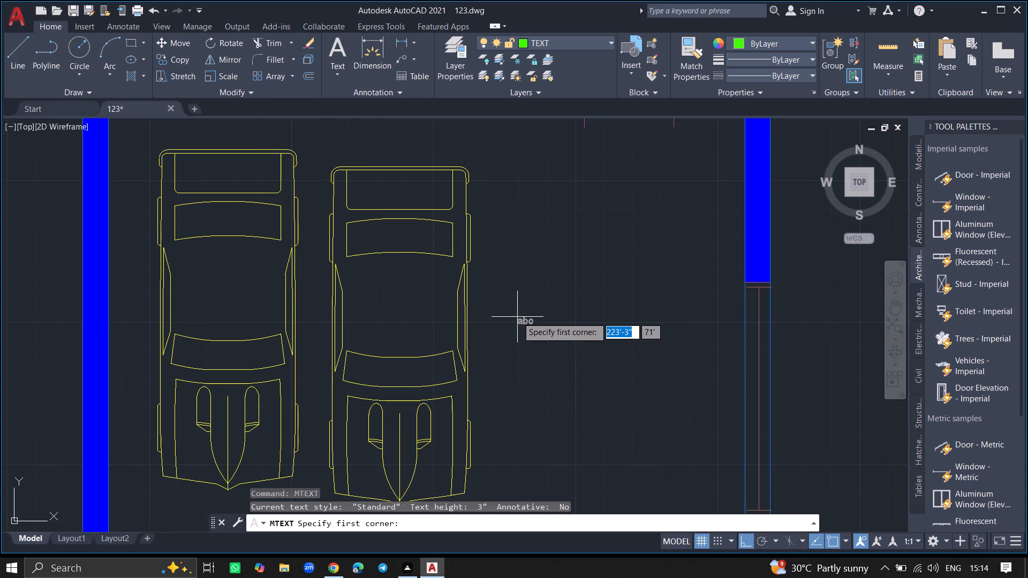
{"action": "left_click", "coordinate": [517, 317]}
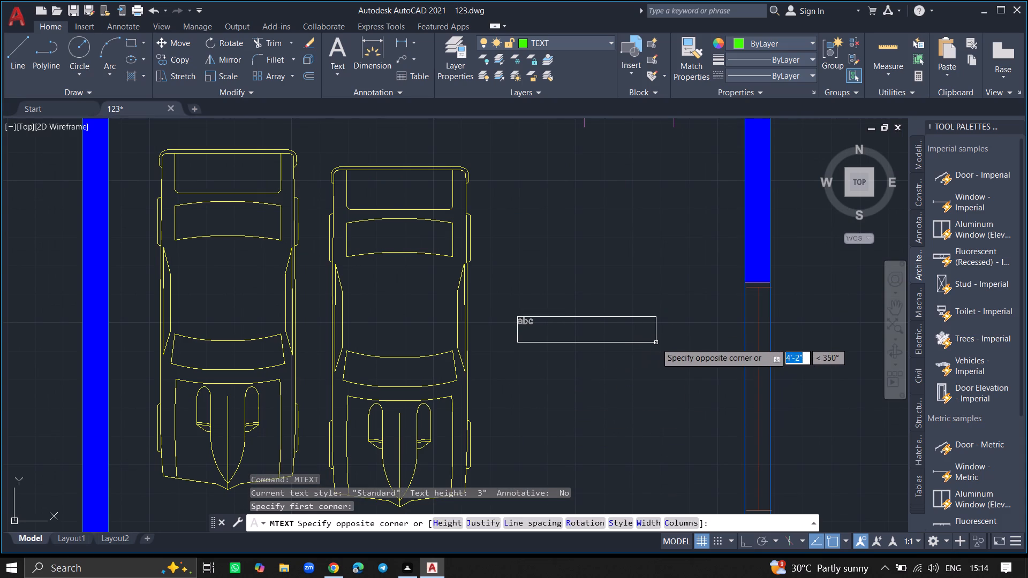
{"action": "left_click", "coordinate": [656, 343]}
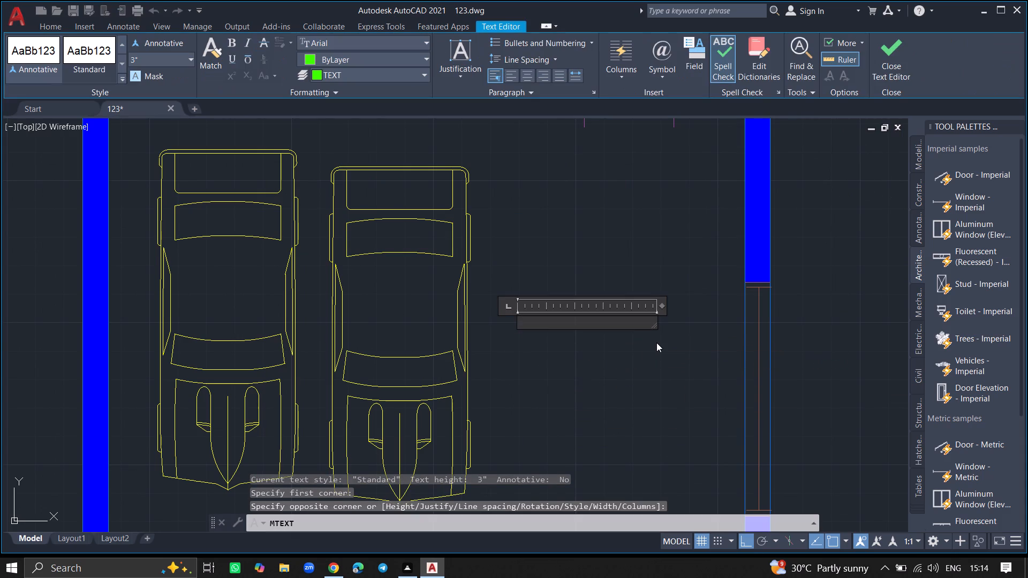
{"action": "type", "text": "PO"}
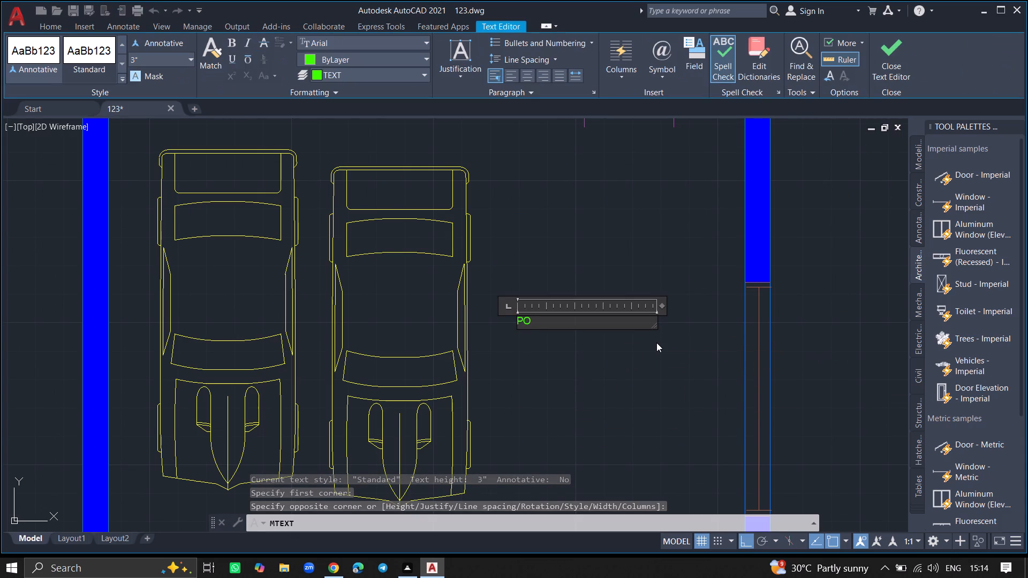
{"action": "key", "text": "r"}
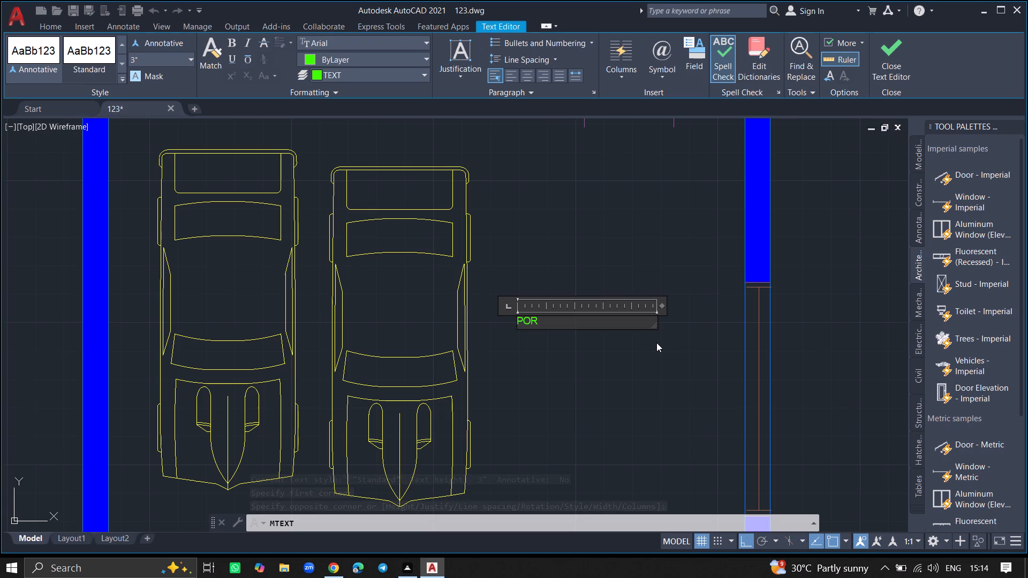
{"action": "key", "text": "t"}
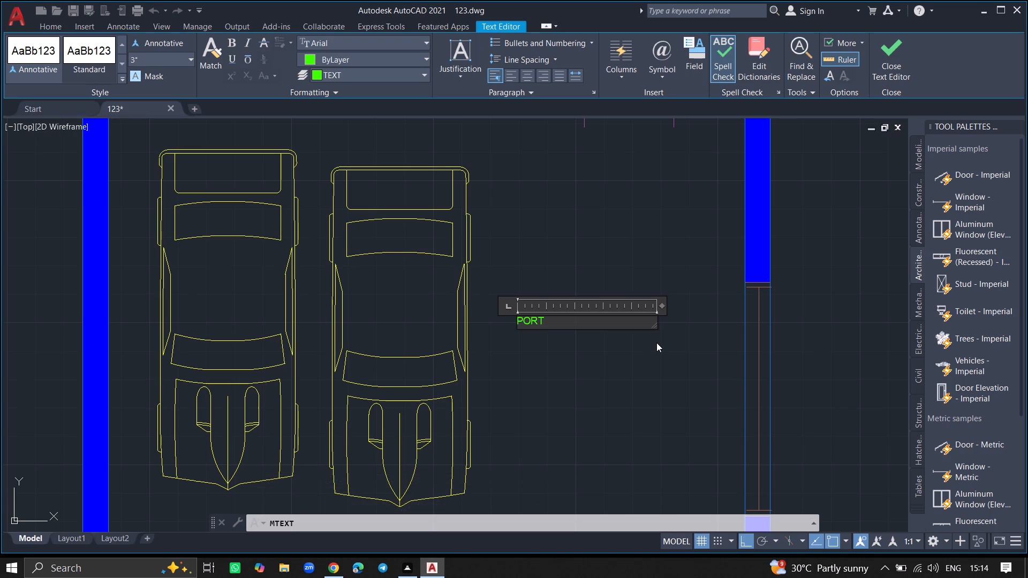
{"action": "key", "text": "i"}
{"action": "key", "text": "c"}
{"action": "key", "text": "o"}
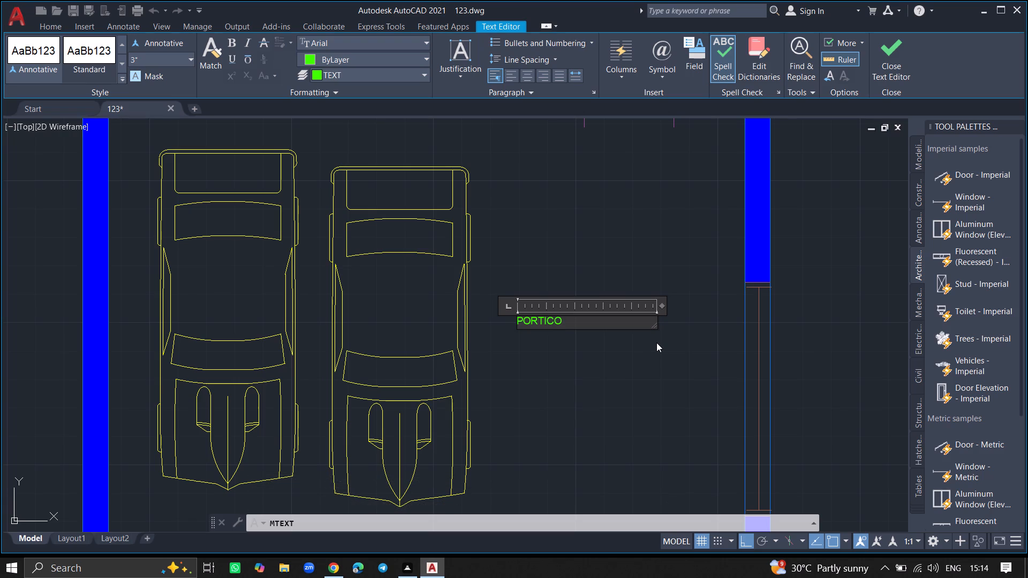
{"action": "key", "text": "Return"}
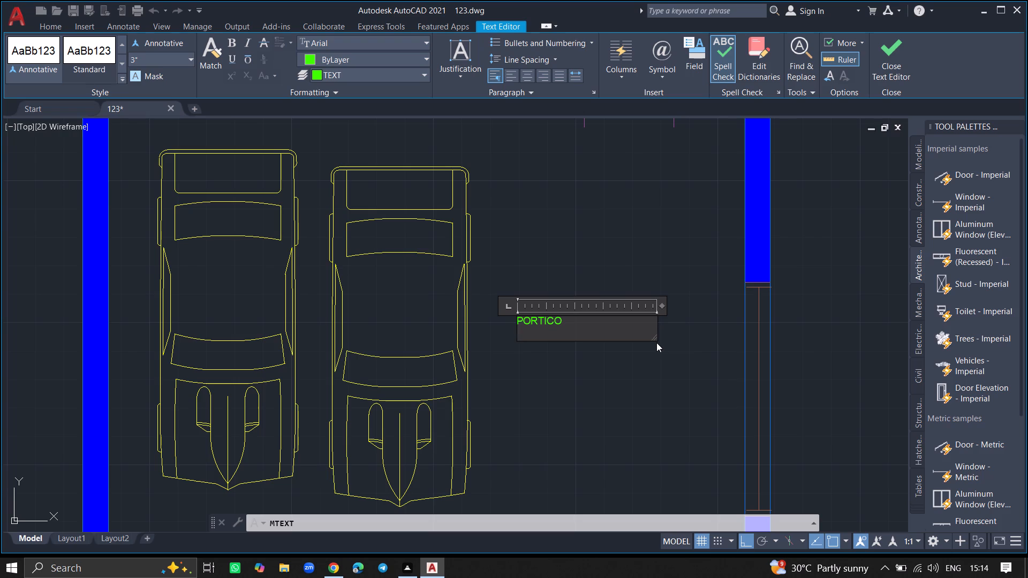
{"action": "key", "text": "1"}
{"action": "key", "text": "8"}
{"action": "key", "text": "apostrophe"}
{"action": "key", "text": "space"}
{"action": "type", "text": "8"}
{"action": "key", "text": "shift+quotedbl"}
{"action": "key", "text": "space"}
{"action": "type", "text": "X"}
{"action": "key", "text": "space"}
{"action": "type", "text": "13"}
{"action": "type", "text": "' 0"}
{"action": "key", "text": "shift+quotedbl"}
{"action": "left_click", "coordinate": [641, 392]}
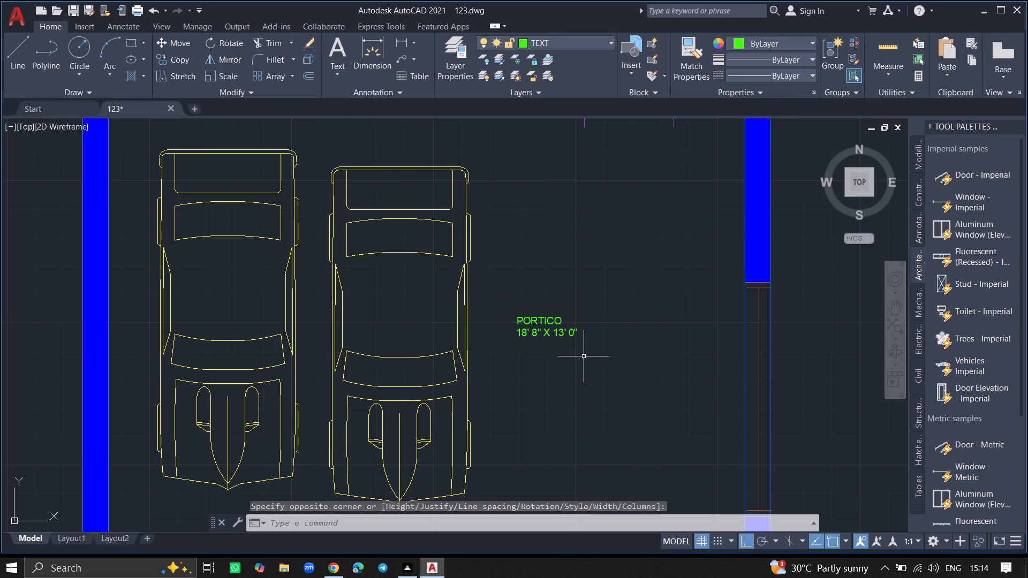
{"action": "left_click_drag", "start_coordinate": [583, 356], "coordinate": [589, 358]}
{"action": "left_click", "coordinate": [614, 362]}
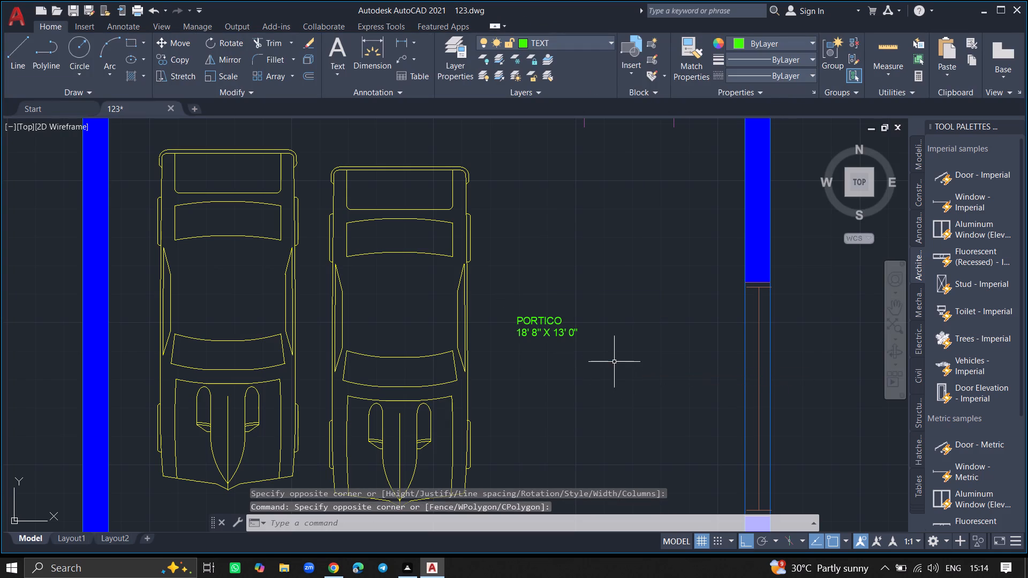
Add the multiline text label "DRAWING" with "12' 0" X 14' 9"" on a second line, beside the sofa set above the portico.
{"action": "scroll", "coordinate": [614, 362], "scroll_direction": "down", "scroll_amount": 2, "text": "ctrl"}
{"action": "scroll", "coordinate": [596, 296], "scroll_direction": "down", "scroll_amount": 4, "text": "ctrl"}
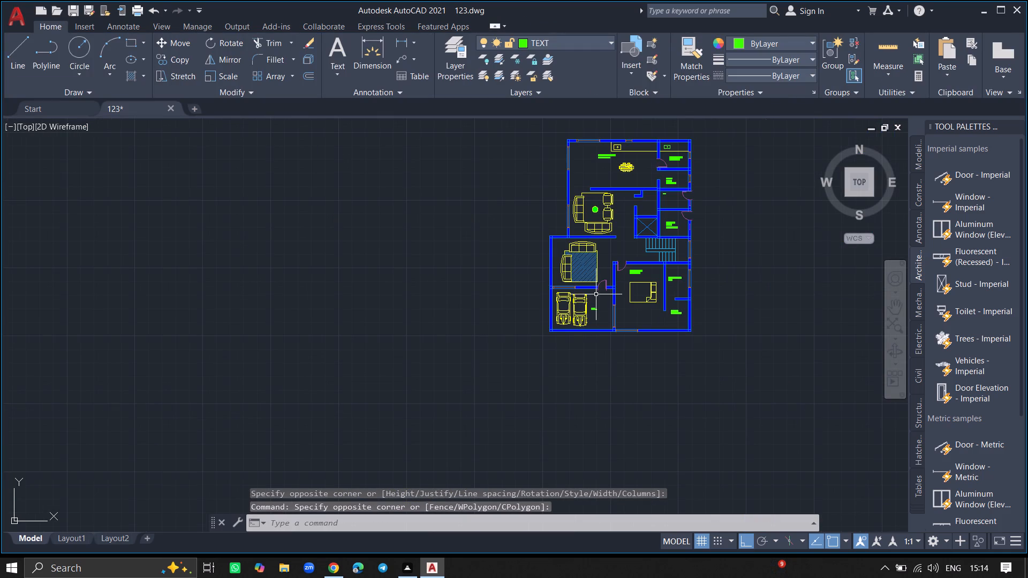
{"action": "scroll", "coordinate": [607, 253], "scroll_direction": "up", "scroll_amount": 5, "text": "ctrl"}
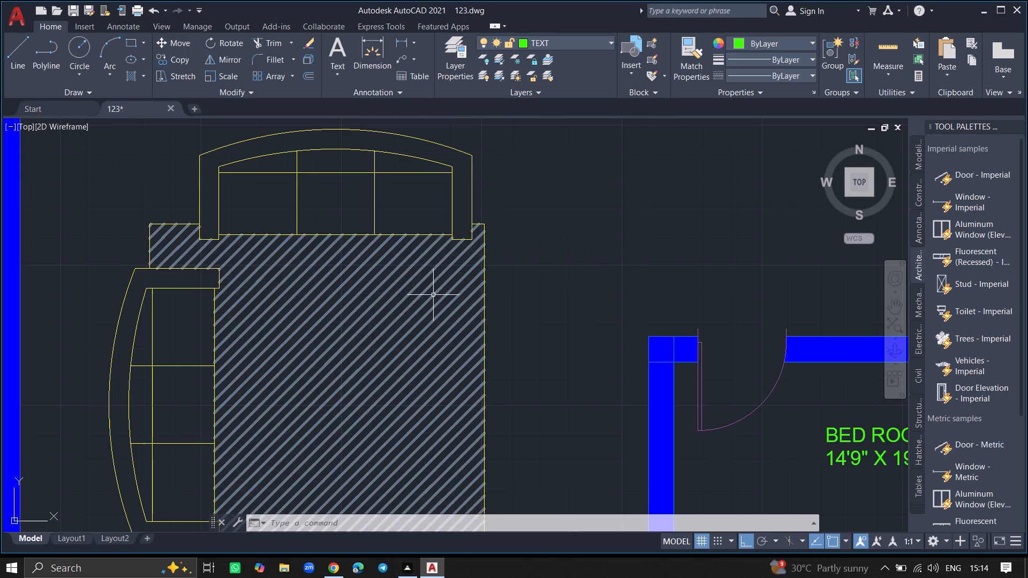
{"action": "key", "text": "m"}
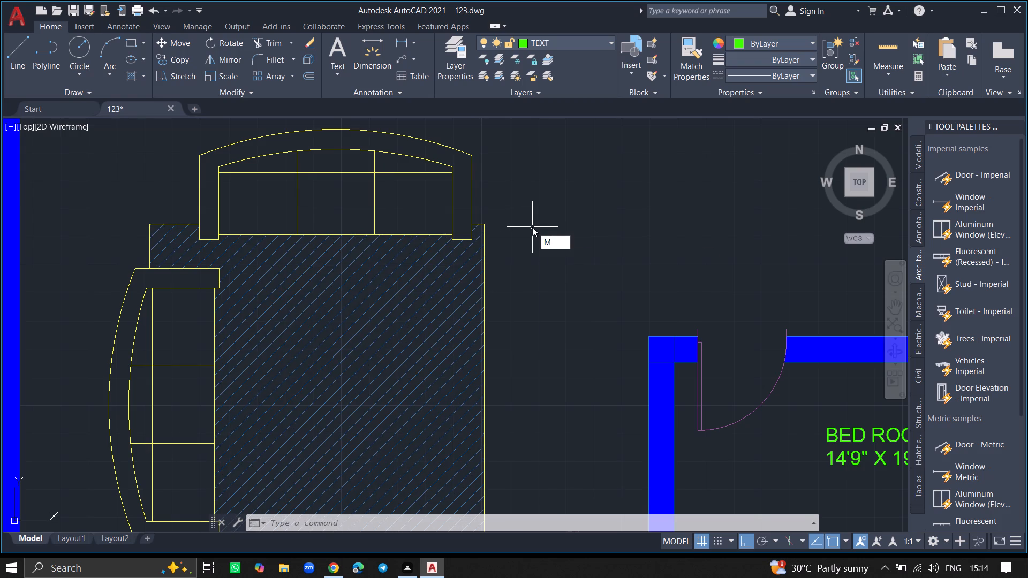
{"action": "type", "text": "TEXT"}
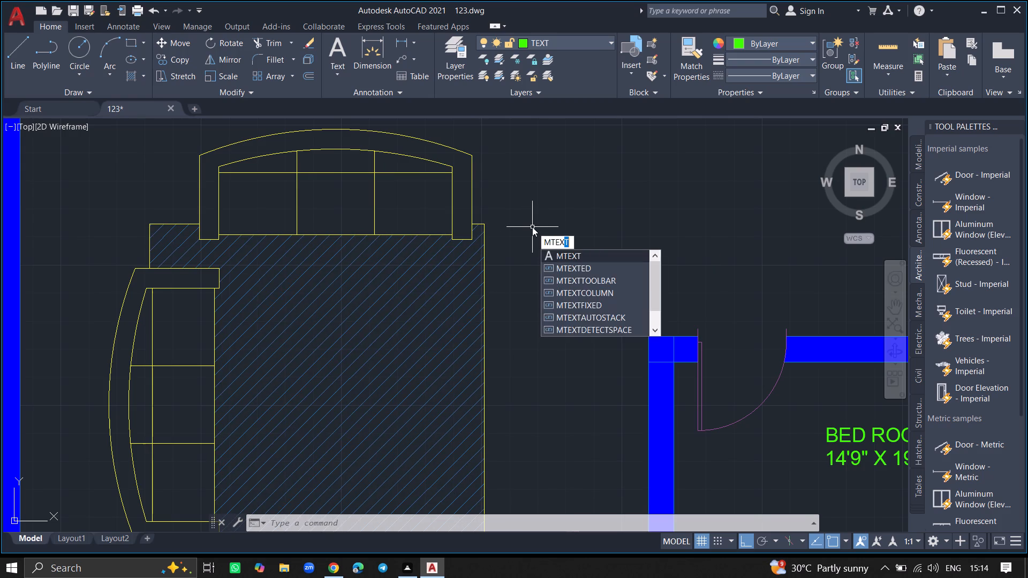
{"action": "key", "text": "Return"}
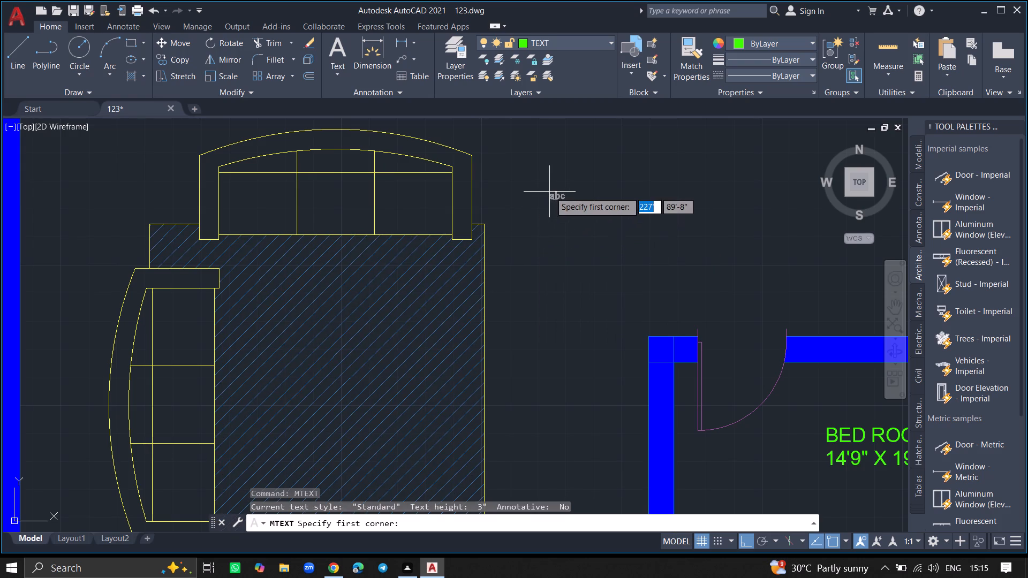
{"action": "left_click", "coordinate": [550, 192]}
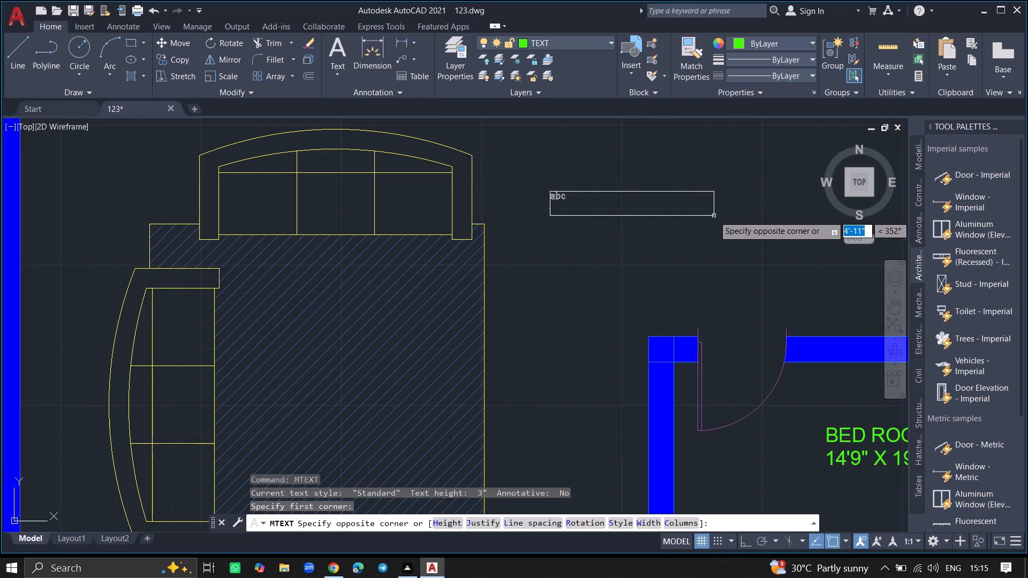
{"action": "left_click", "coordinate": [740, 215]}
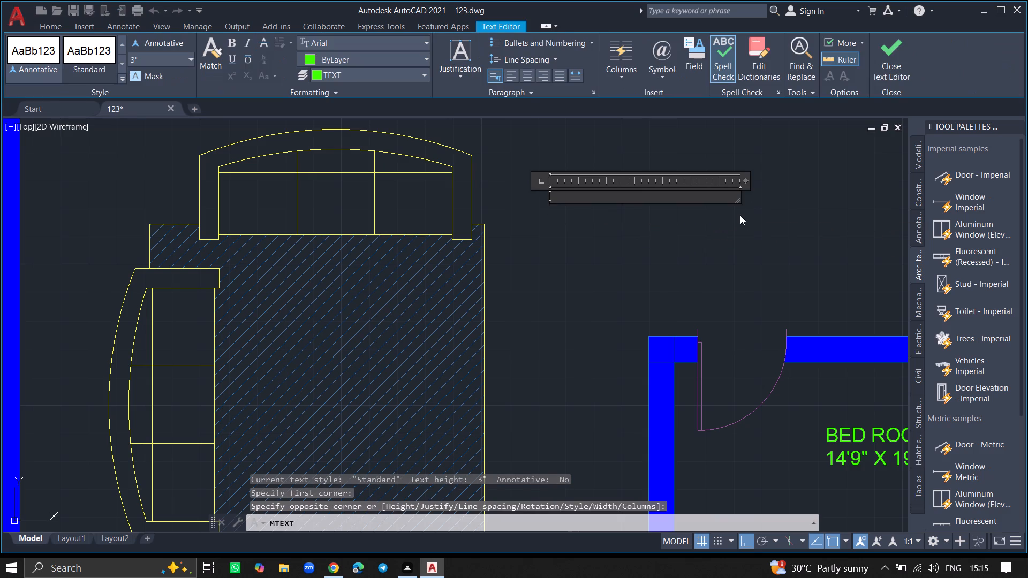
{"action": "type", "text": "DR"}
{"action": "type", "text": "AW"}
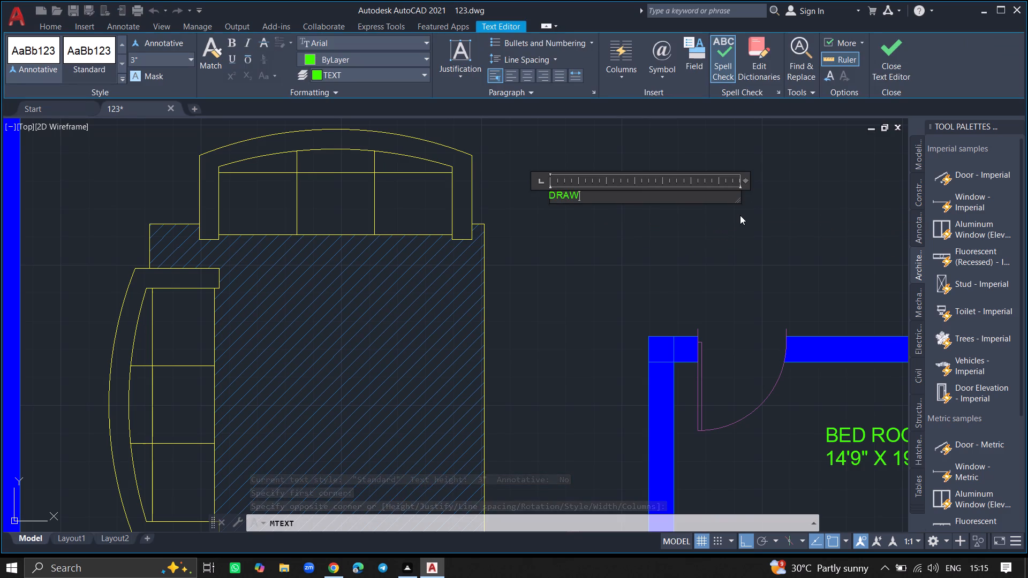
{"action": "key", "text": "i"}
{"action": "key", "text": "n"}
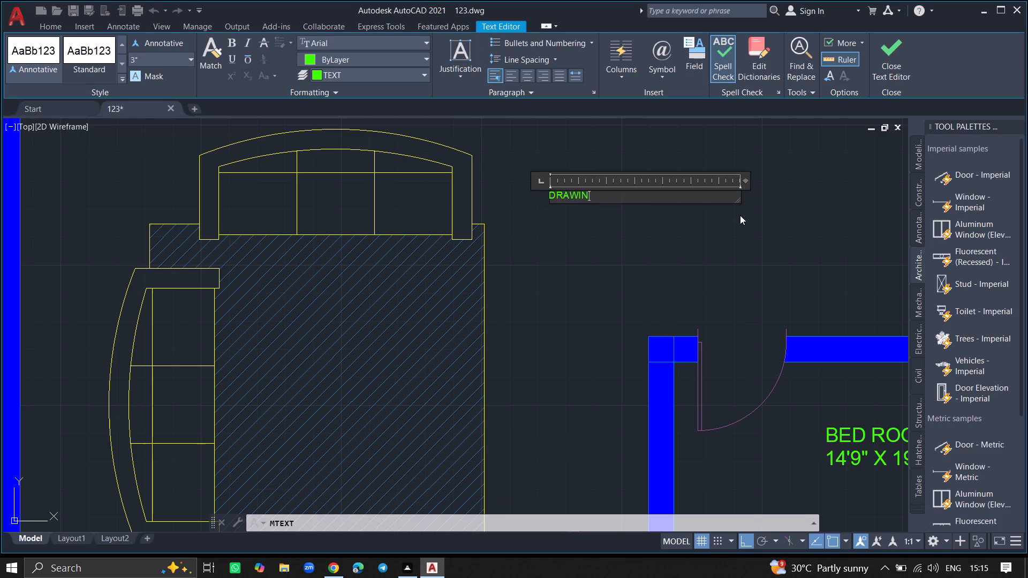
{"action": "type", "text": "G"}
{"action": "key", "text": "space"}
{"action": "key", "text": "Return"}
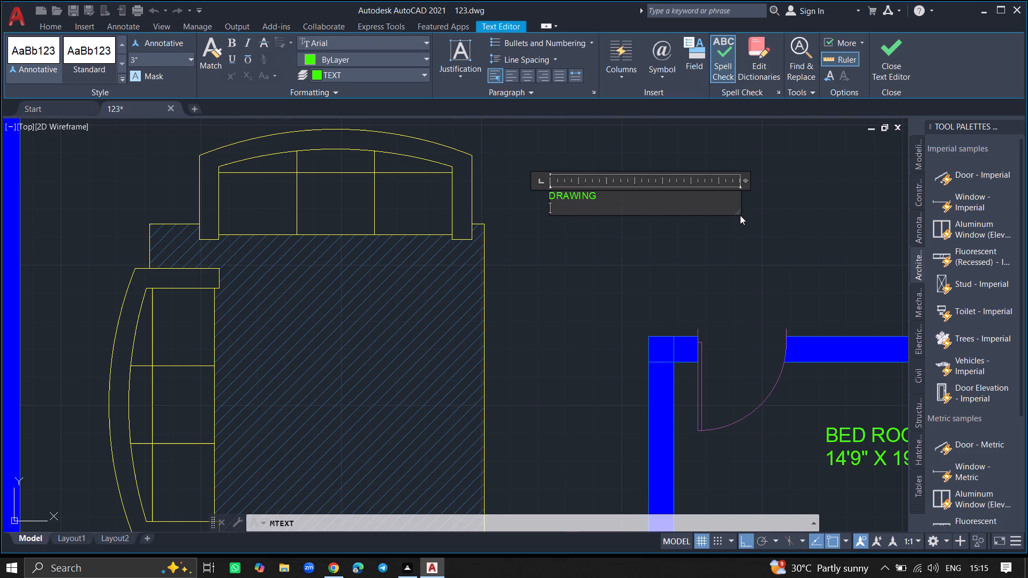
{"action": "type", "text": "12"}
{"action": "key", "text": "apostrophe"}
{"action": "key", "text": "space"}
{"action": "type", "text": "0"}
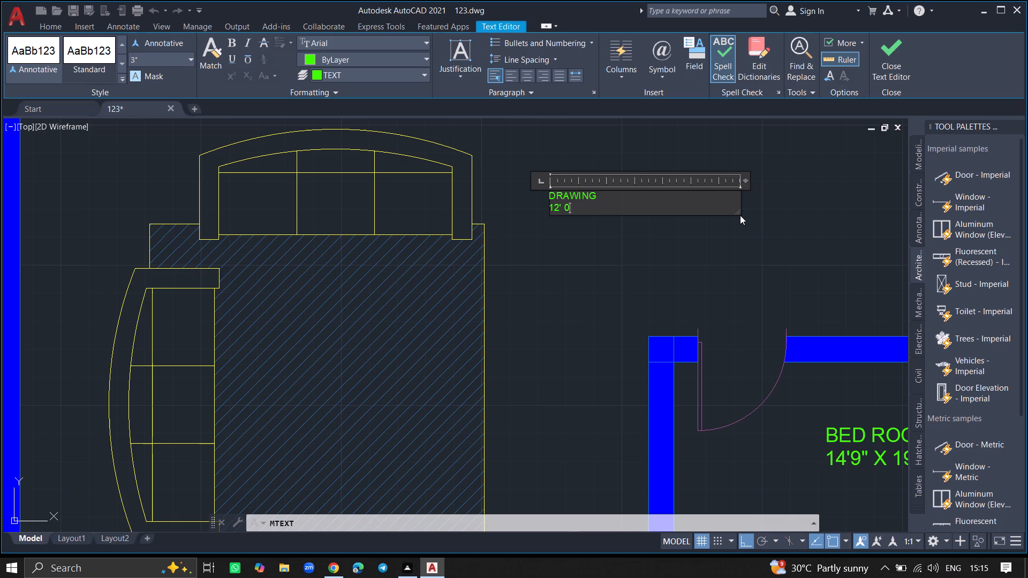
{"action": "key", "text": "shift+quotedbl"}
{"action": "key", "text": "space"}
{"action": "key", "text": "x"}
{"action": "key", "text": "space"}
{"action": "type", "text": "14"}
{"action": "key", "text": "apostrophe"}
{"action": "key", "text": "space"}
{"action": "type", "text": "9"}
{"action": "key", "text": "shift+quotedbl"}
{"action": "left_click", "coordinate": [695, 235]}
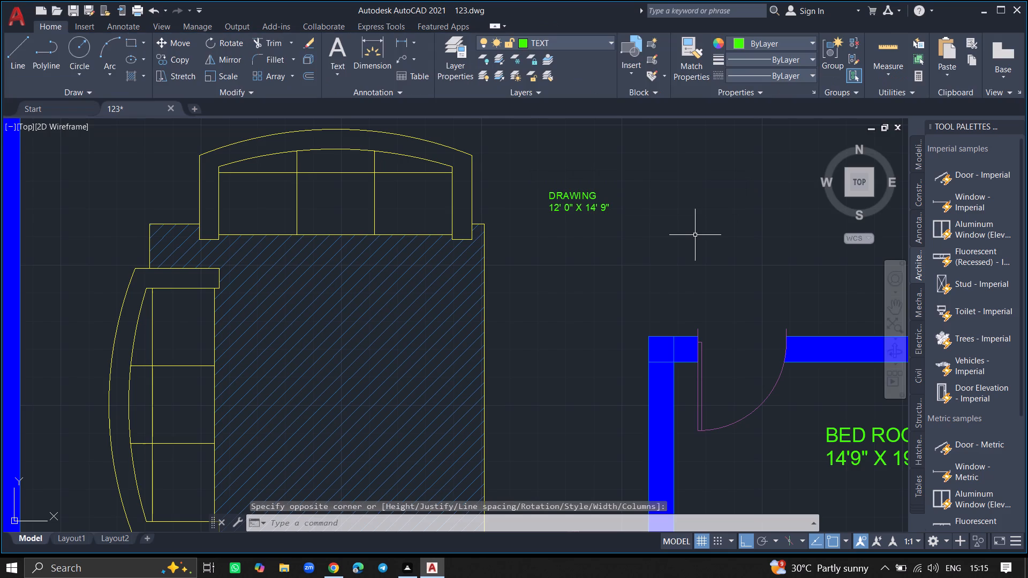
Set the text height of the DRAWING and PORTICO labels to 5".
{"action": "left_click", "coordinate": [591, 196]}
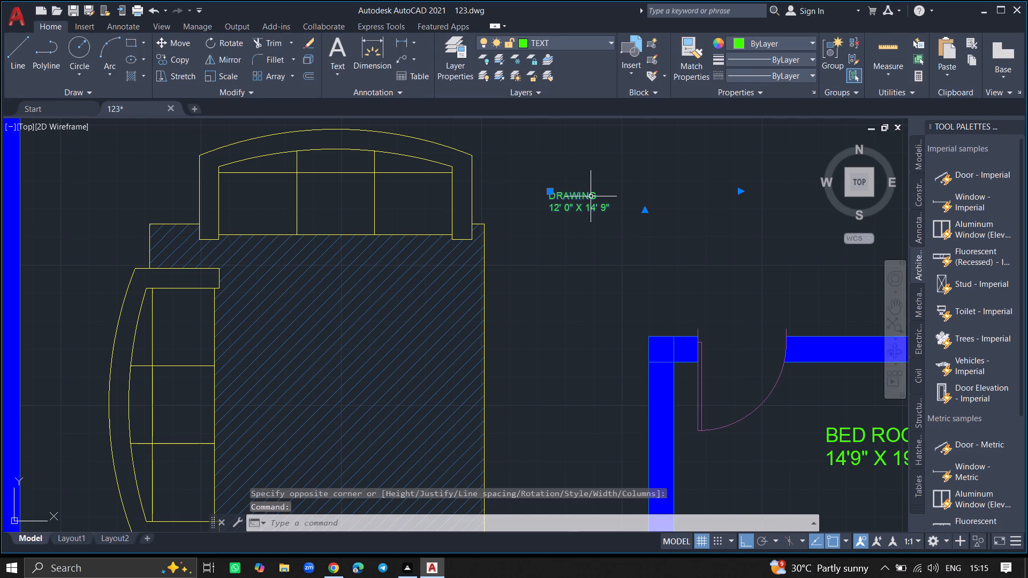
{"action": "scroll", "coordinate": [591, 196], "scroll_direction": "down", "scroll_amount": 2, "text": "ctrl"}
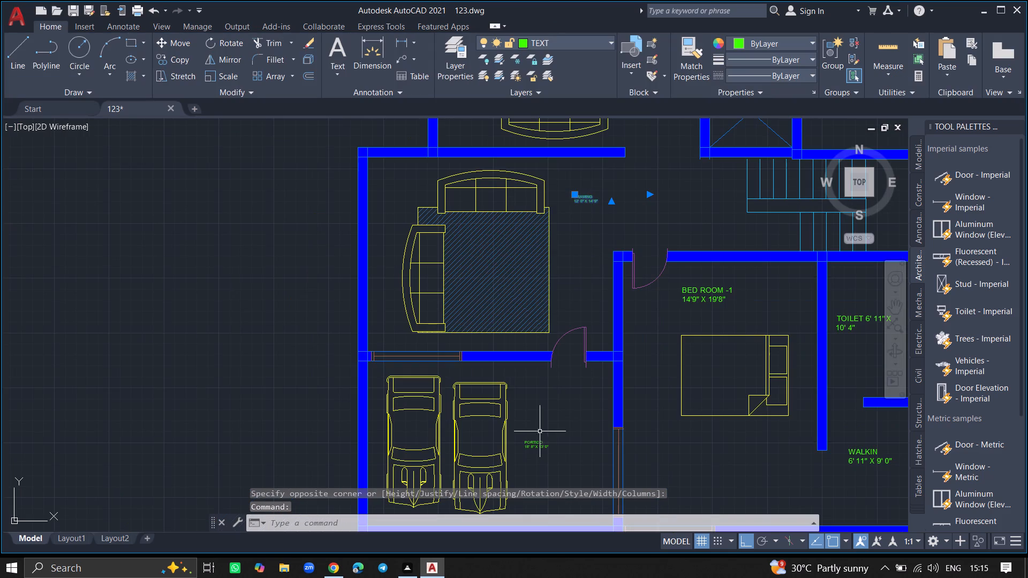
{"action": "left_click", "coordinate": [537, 442]}
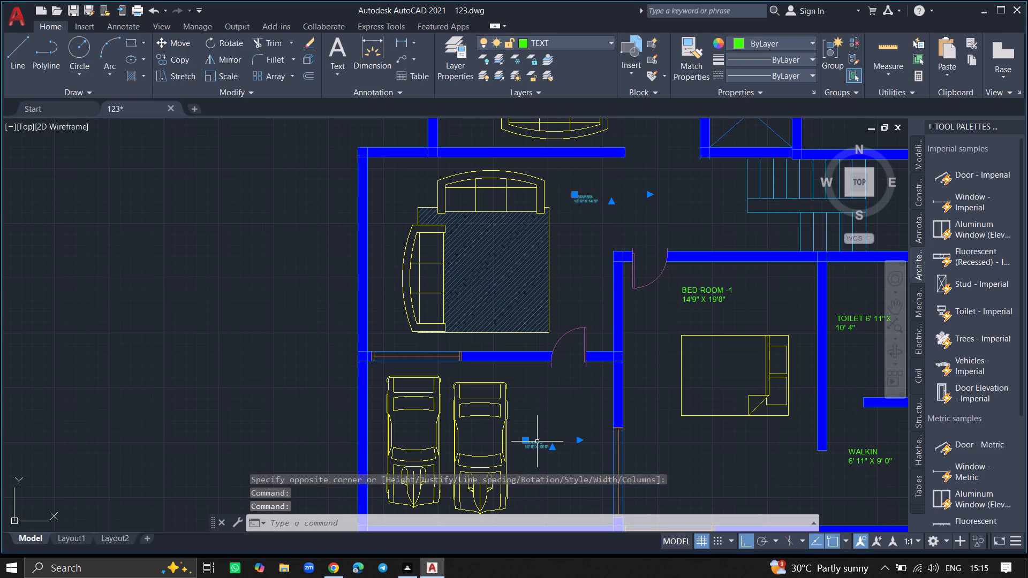
{"action": "type", "text": "PR"}
{"action": "key", "text": "Return"}
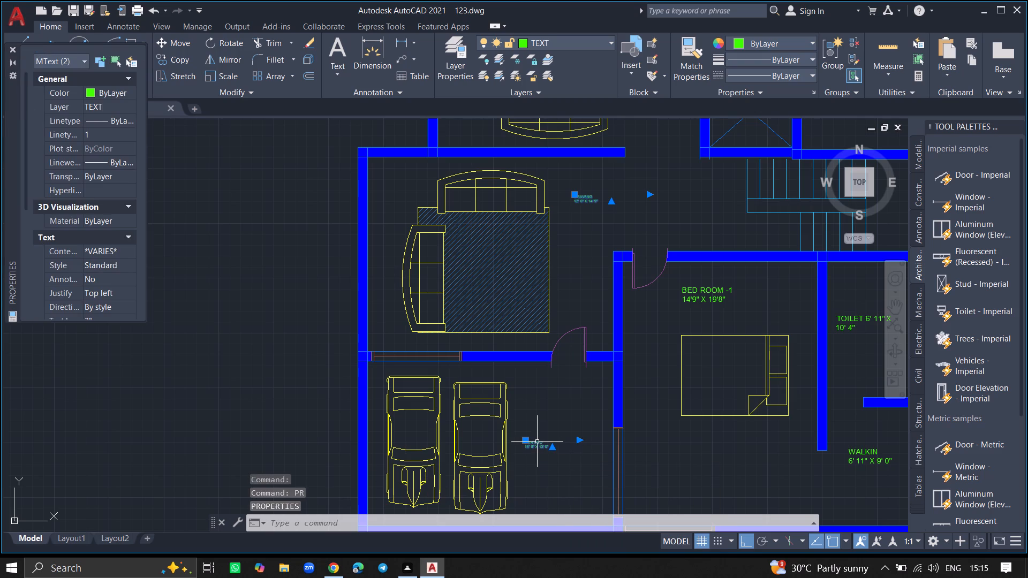
{"action": "left_click", "coordinate": [25, 217]}
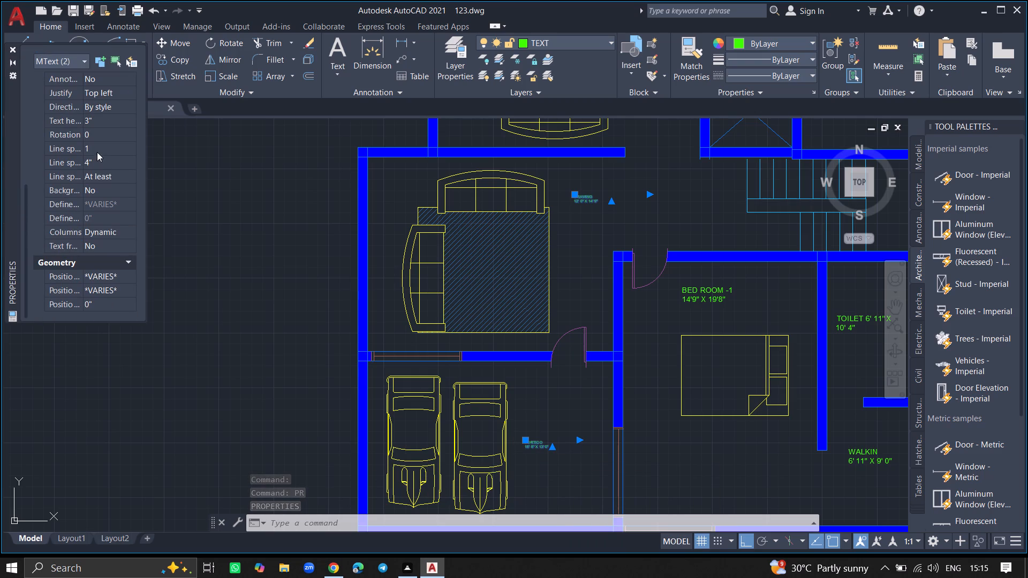
{"action": "left_click", "coordinate": [107, 117]}
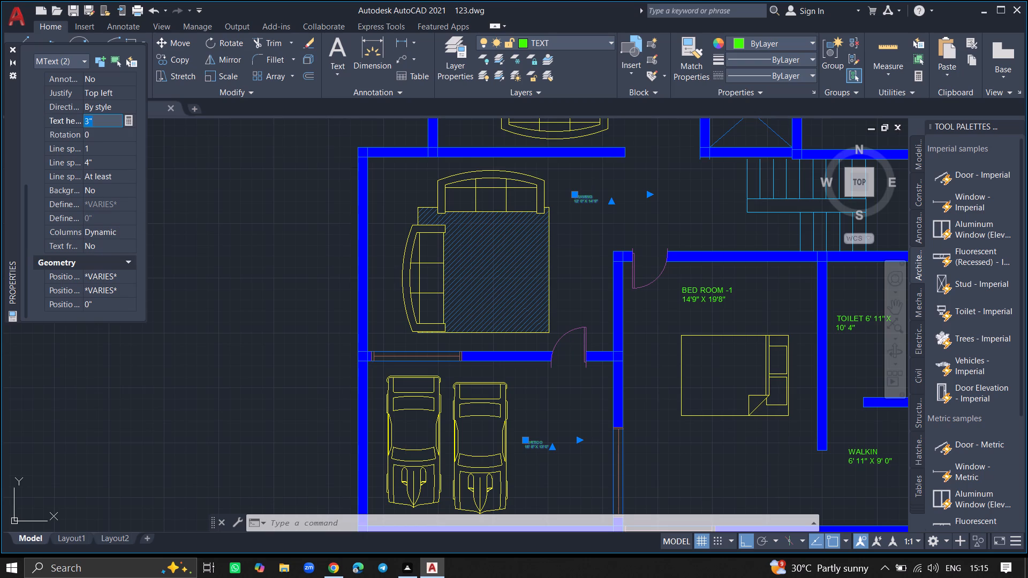
{"action": "key", "text": "BackSpace"}
{"action": "key", "text": "5"}
{"action": "key", "text": "shift+quotedbl"}
{"action": "left_click", "coordinate": [195, 168]}
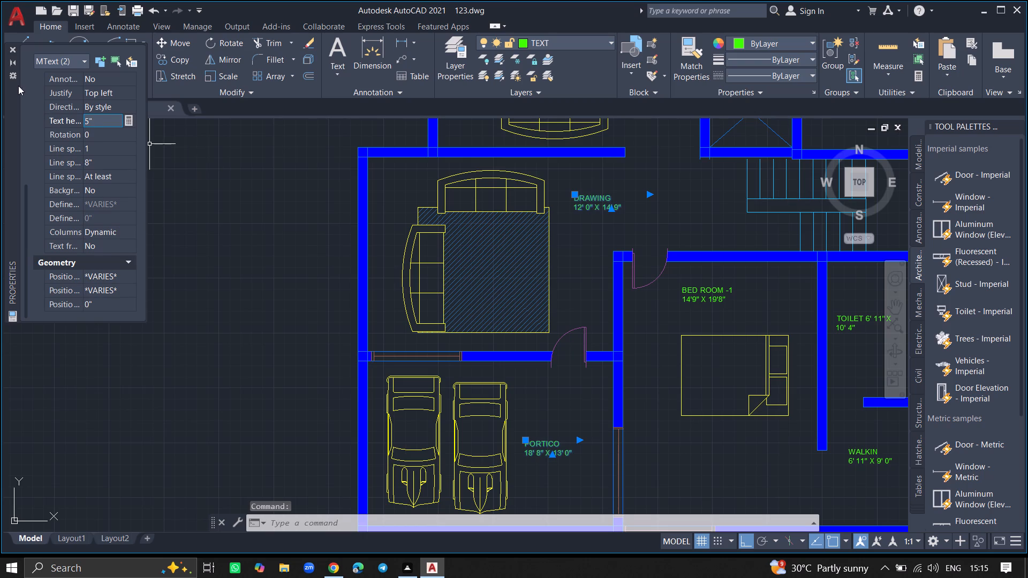
{"action": "left_click", "coordinate": [11, 48]}
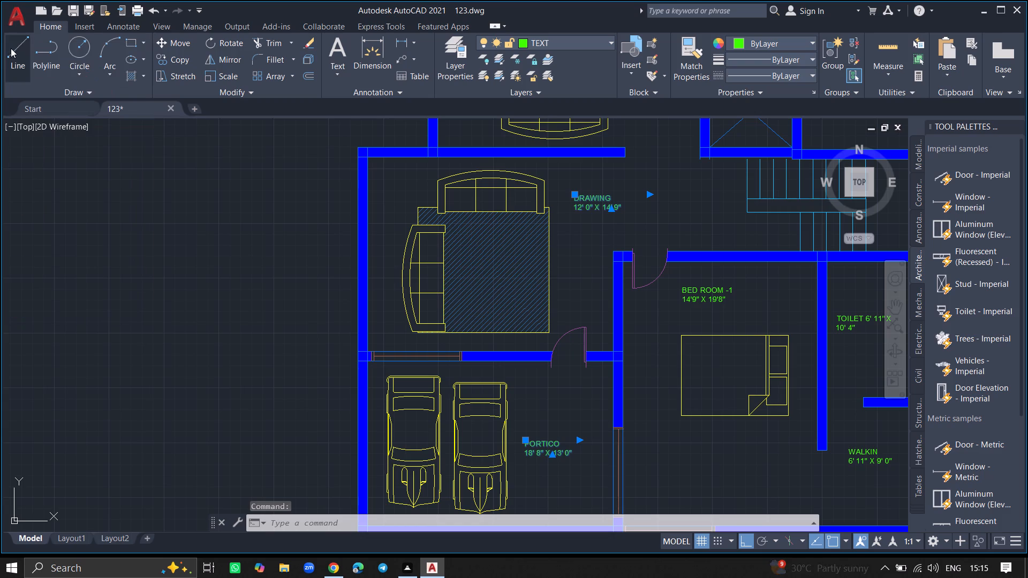
{"action": "key", "text": "Escape"}
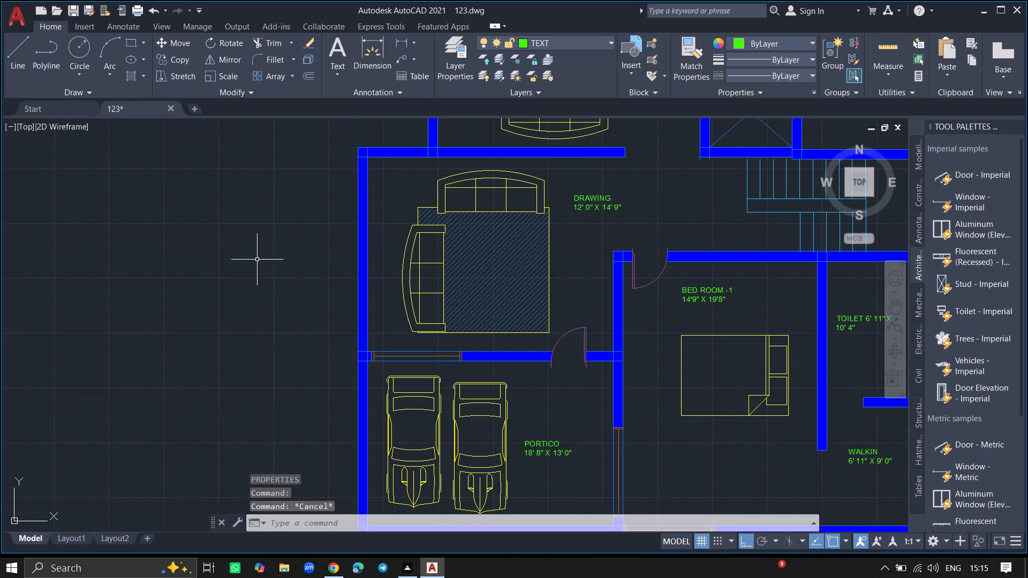
Set the text height of the TOILET label between the store room and the servant room to 5".
{"action": "scroll", "coordinate": [257, 260], "scroll_direction": "down", "scroll_amount": 3, "text": "ctrl"}
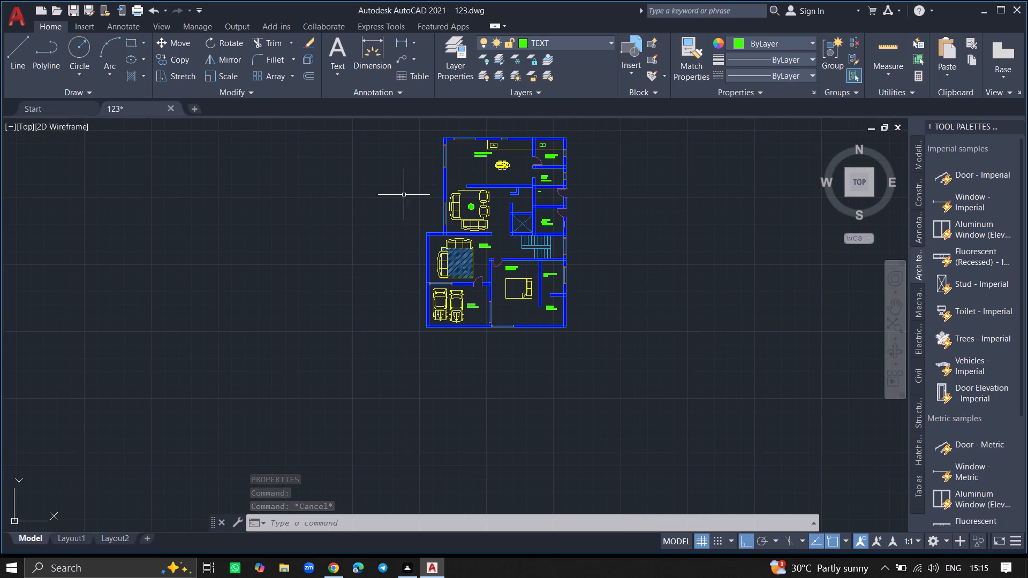
{"action": "scroll", "coordinate": [476, 191], "scroll_direction": "up", "scroll_amount": 4, "text": "ctrl"}
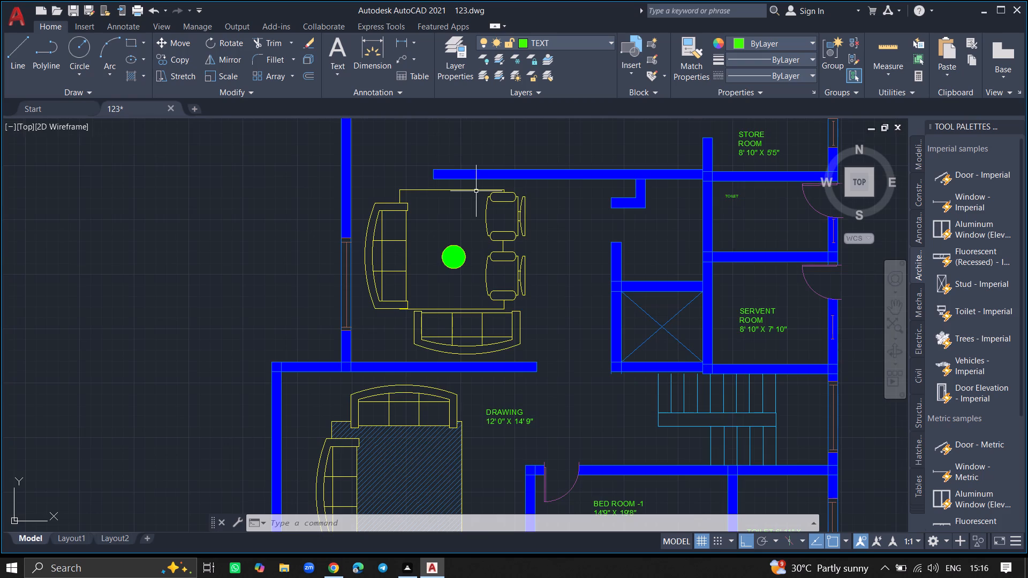
{"action": "scroll", "coordinate": [476, 191], "scroll_direction": "down", "scroll_amount": 2, "text": "ctrl"}
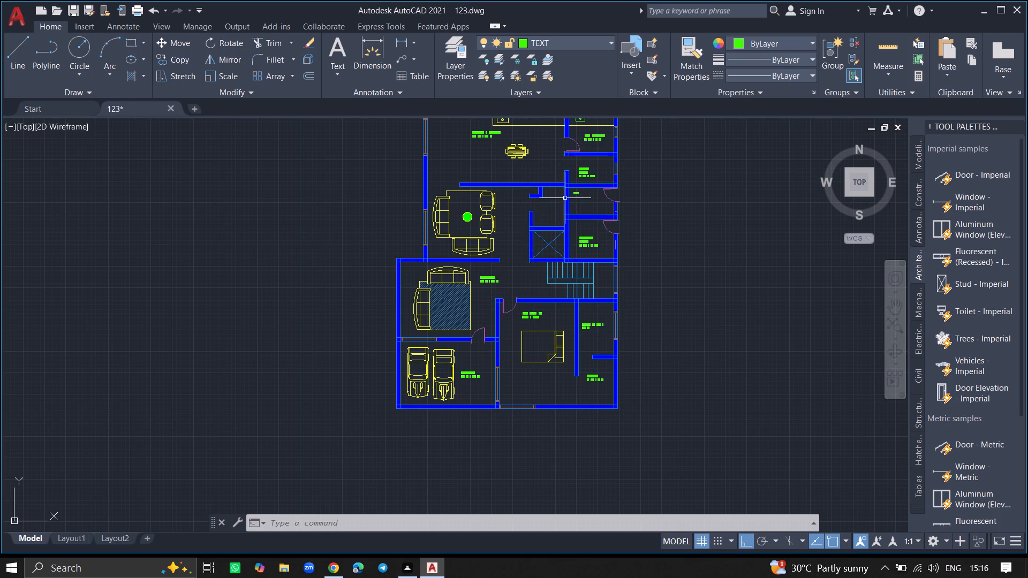
{"action": "scroll", "coordinate": [572, 192], "scroll_direction": "up", "scroll_amount": 3, "text": "ctrl"}
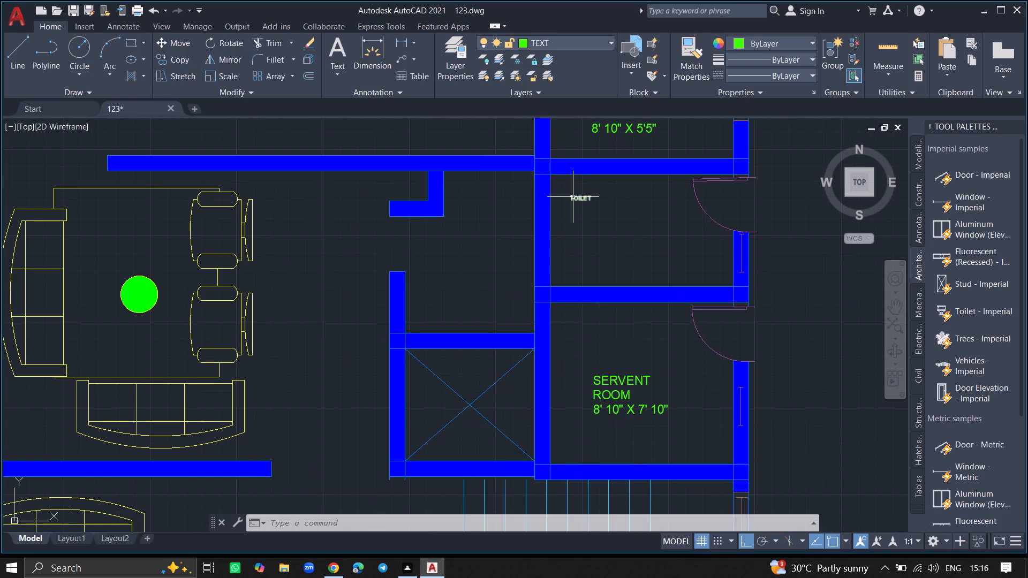
{"action": "left_click", "coordinate": [573, 197]}
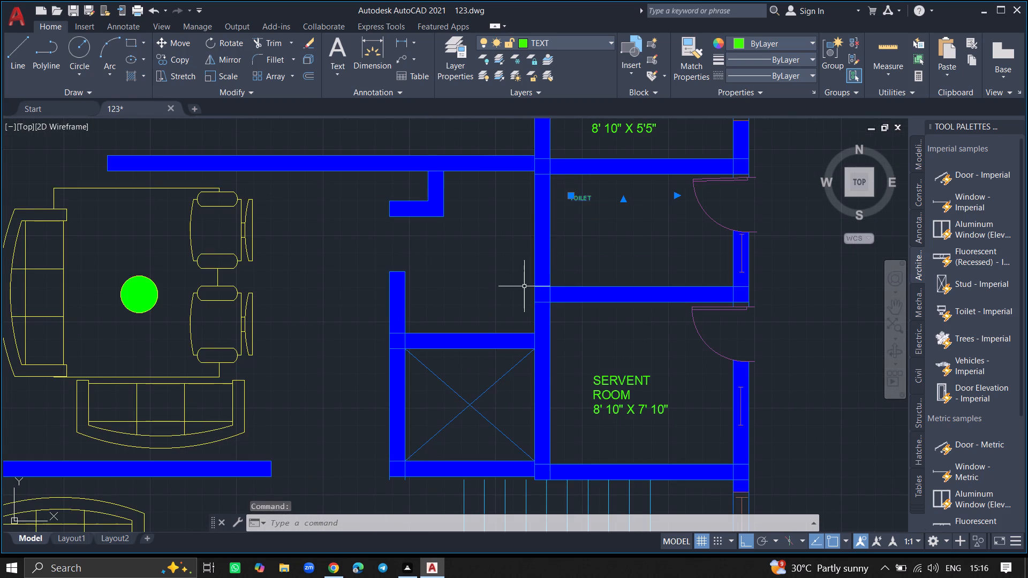
{"action": "type", "text": "PR"}
{"action": "key", "text": "Return"}
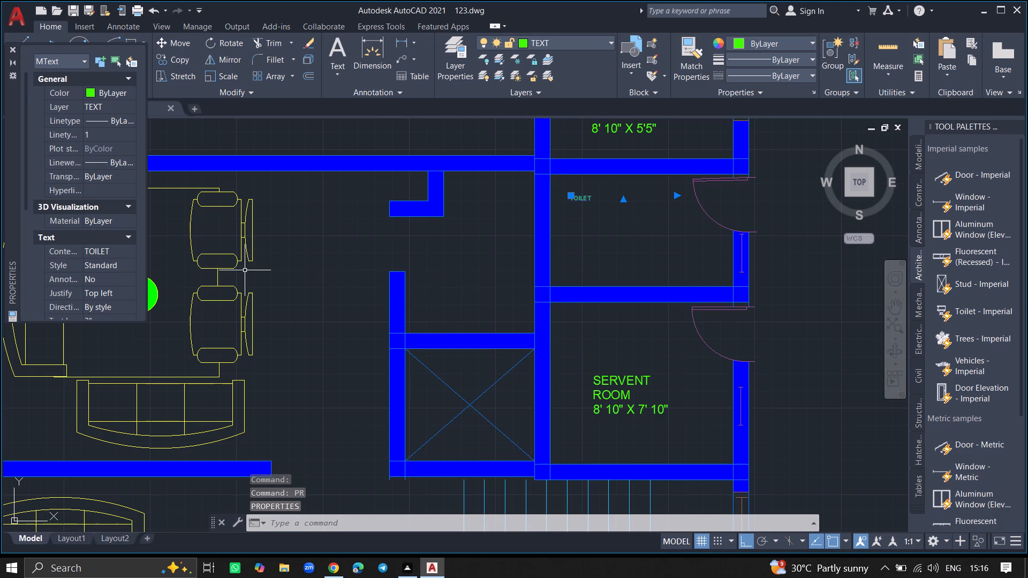
{"action": "key", "text": "Down"}
{"action": "key", "text": "Down"}
{"action": "key", "text": "Down"}
{"action": "key", "text": "Down"}
{"action": "key", "text": "Down"}
{"action": "key", "text": "Down"}
{"action": "key", "text": "Down"}
{"action": "left_click", "coordinate": [27, 224]}
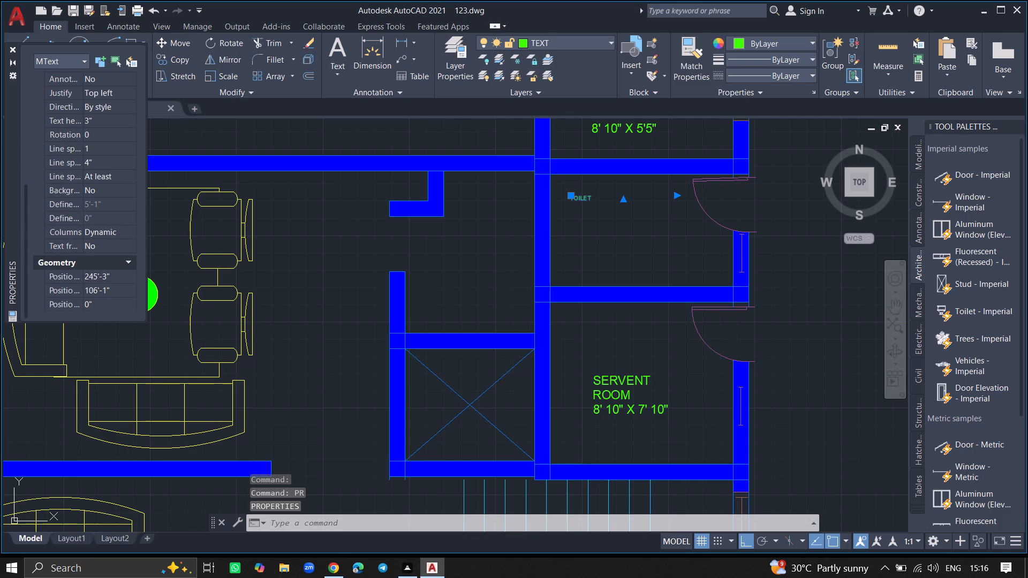
{"action": "left_click", "coordinate": [92, 117]}
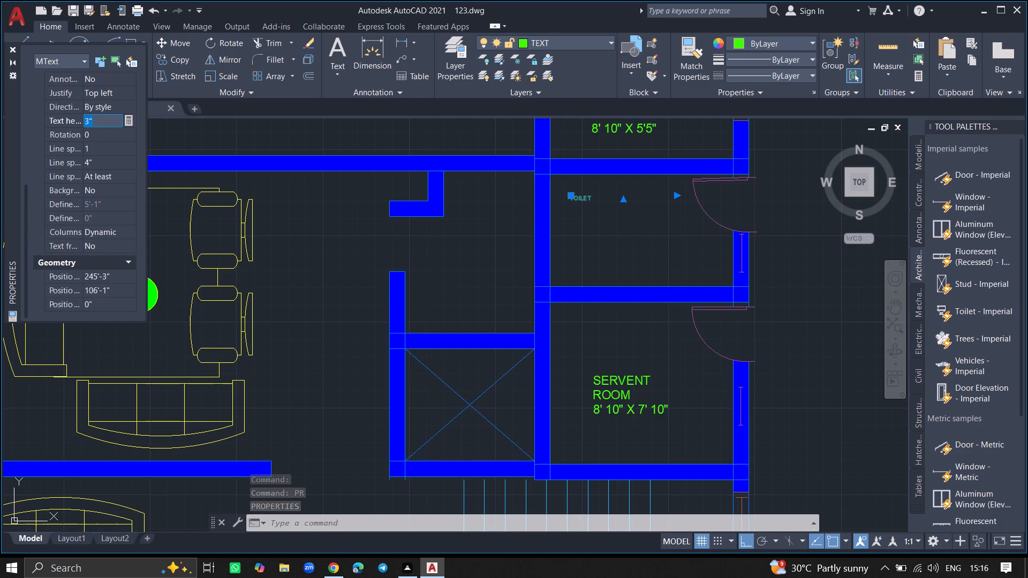
{"action": "key", "text": "BackSpace"}
{"action": "key", "text": "5"}
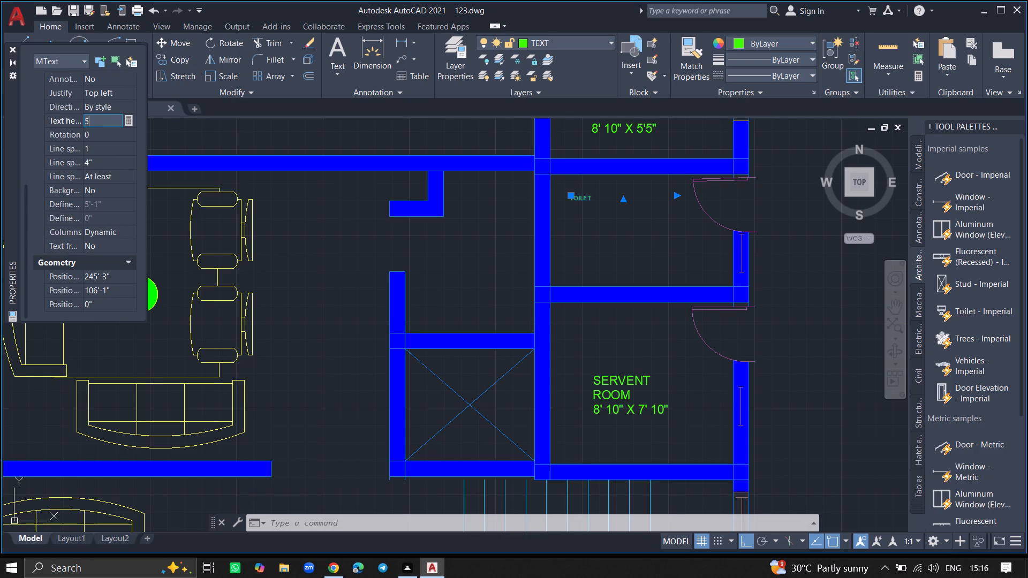
{"action": "key", "text": "shift+quotedbl"}
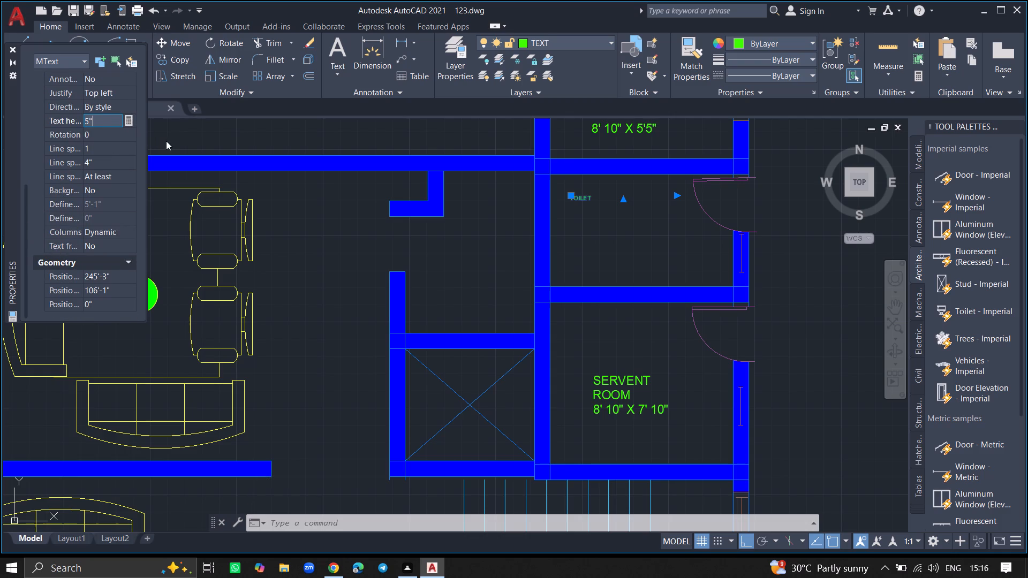
{"action": "left_click", "coordinate": [166, 141]}
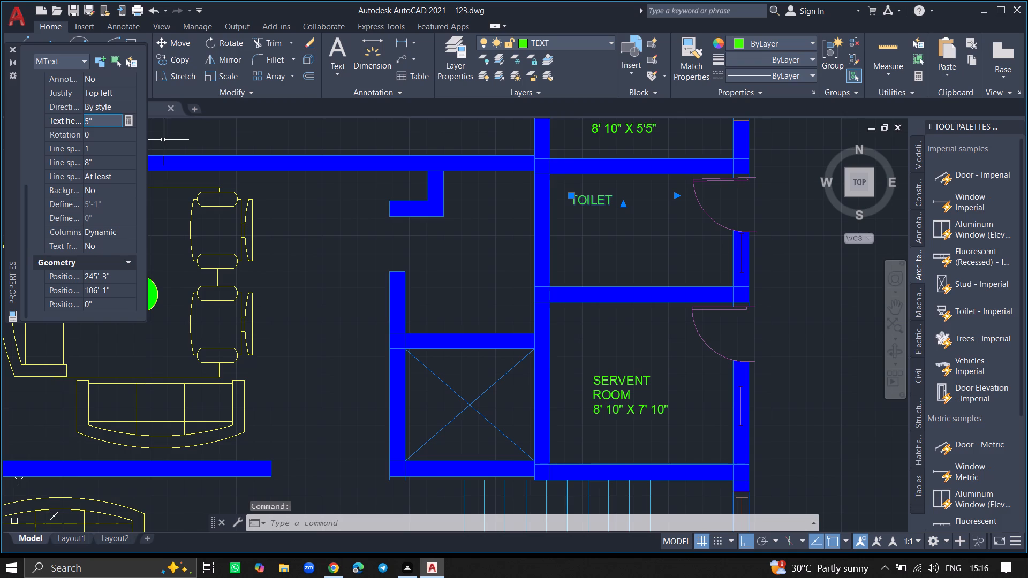
{"action": "left_click", "coordinate": [9, 49]}
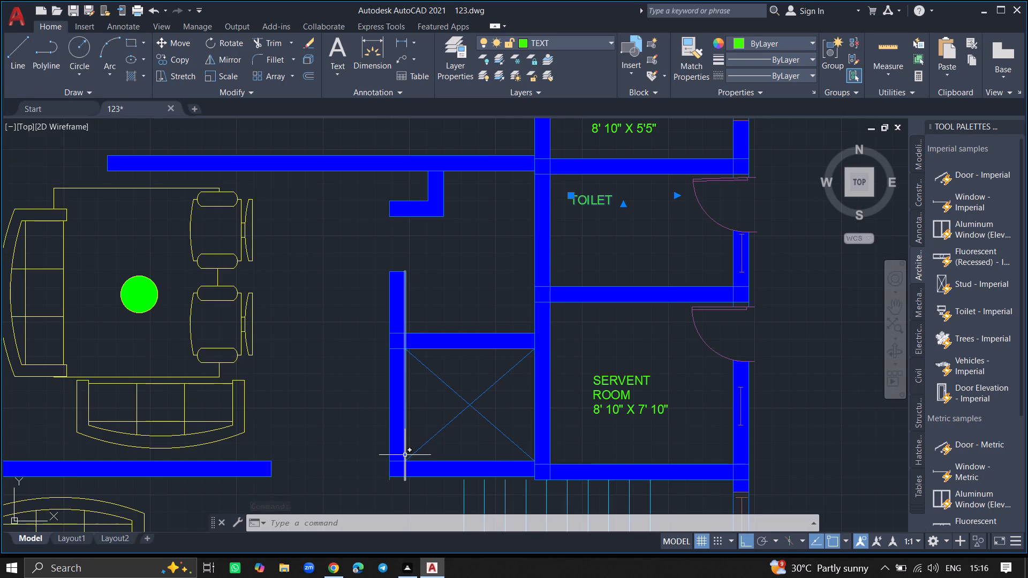
{"action": "key", "text": "Escape"}
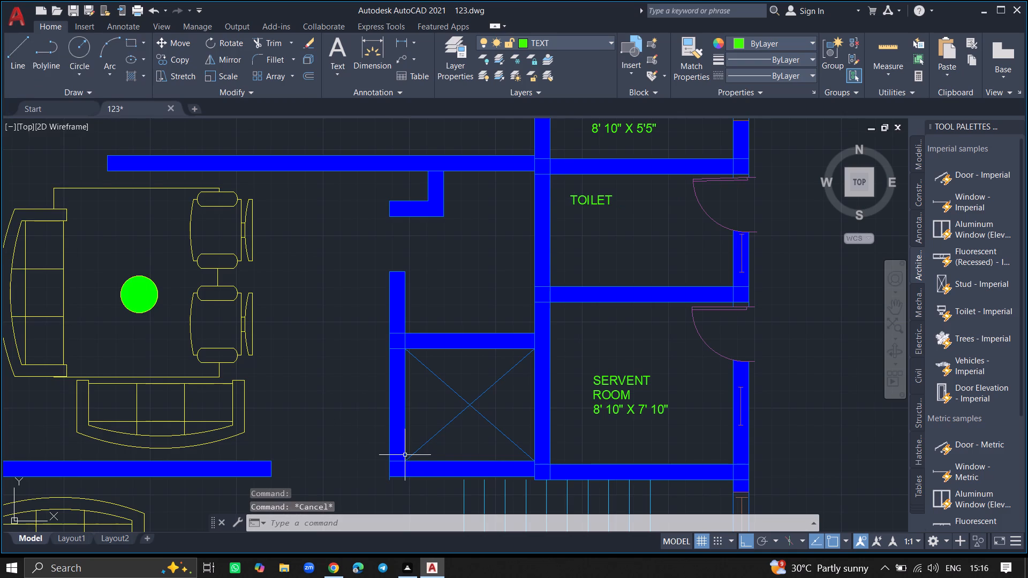
Save the drawing.
{"action": "key", "text": "ctrl+s"}
{"action": "key", "text": "ctrl+s"}
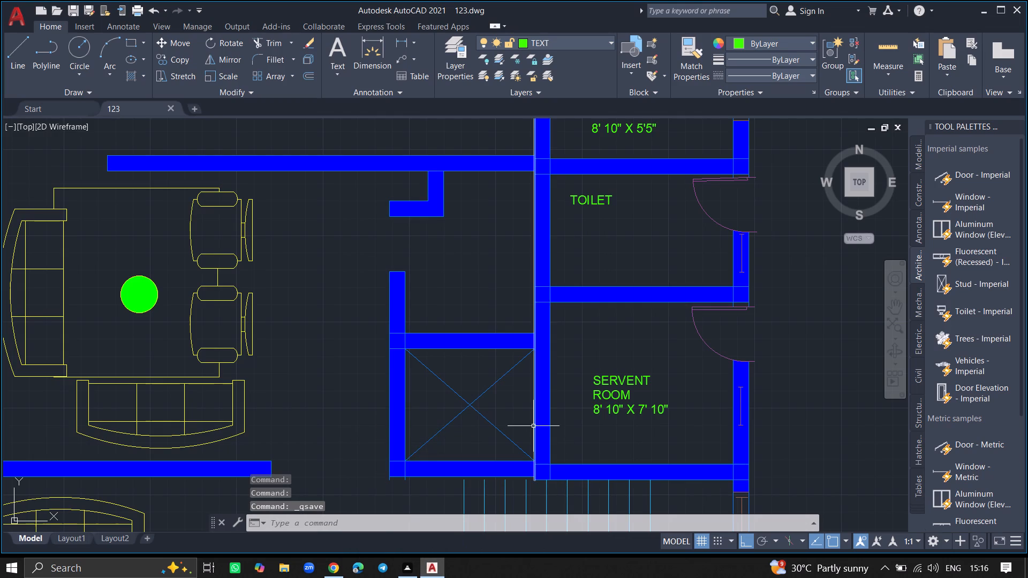
Add the multiline text label "STAIRCASE" in the open space between the stair flights and the outer wall window.
{"action": "scroll", "coordinate": [532, 382], "scroll_direction": "down", "scroll_amount": 2, "text": "ctrl"}
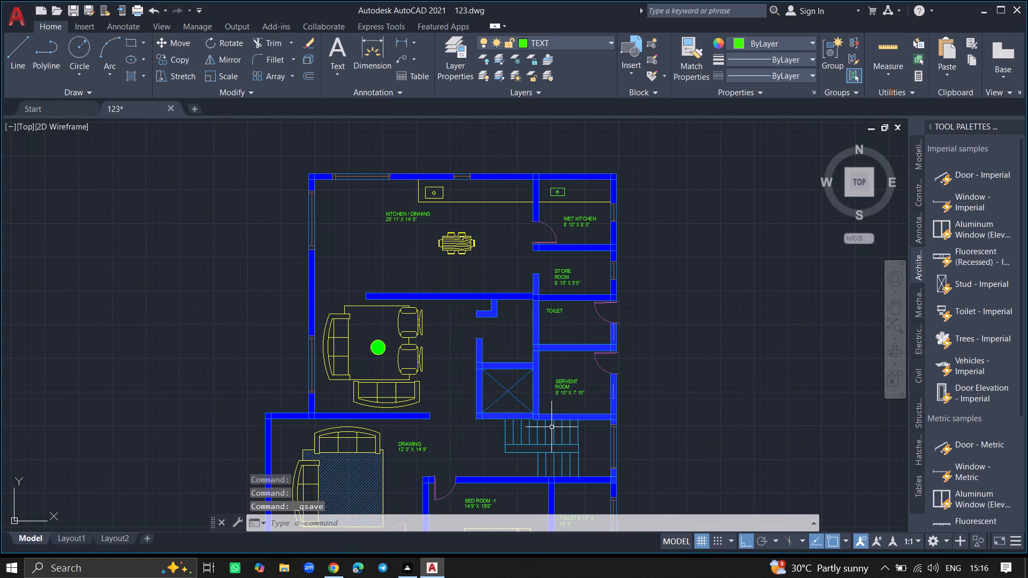
{"action": "scroll", "coordinate": [548, 443], "scroll_direction": "up", "scroll_amount": 3, "text": "ctrl"}
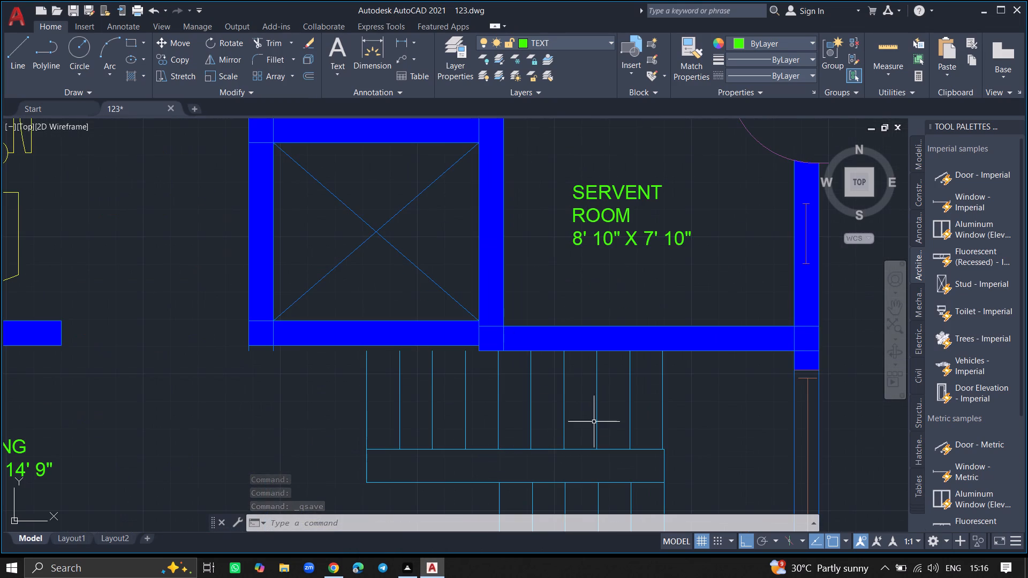
{"action": "scroll", "coordinate": [535, 433], "scroll_direction": "down", "scroll_amount": 3, "text": "ctrl"}
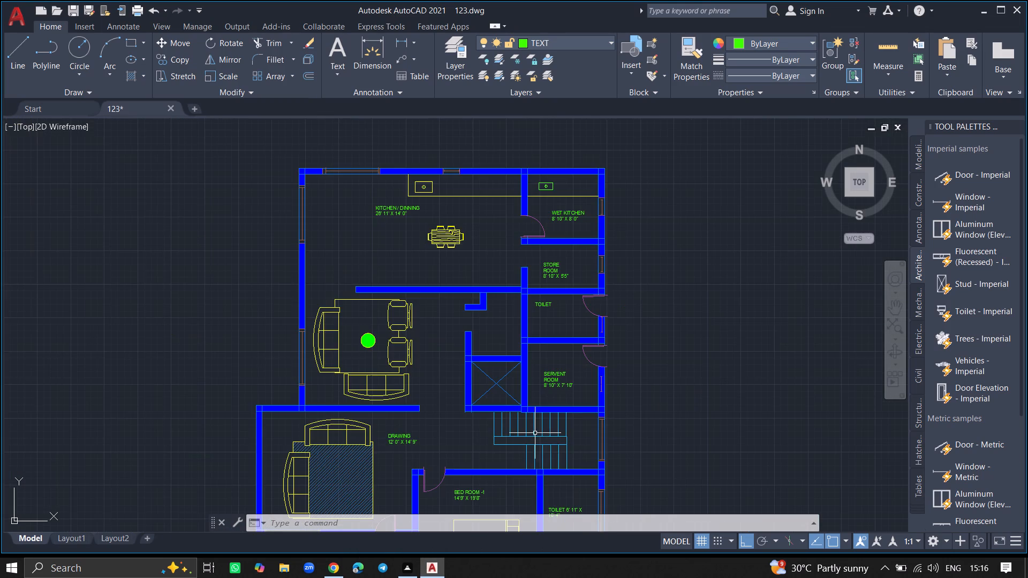
{"action": "scroll", "coordinate": [572, 455], "scroll_direction": "up", "scroll_amount": 6, "text": "ctrl"}
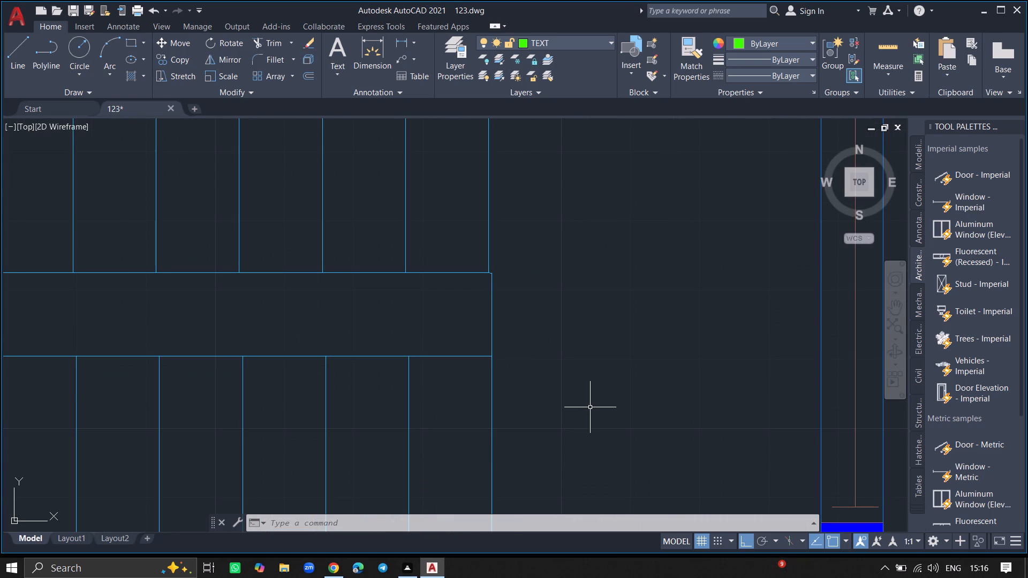
{"action": "type", "text": "MTEXT"}
{"action": "key", "text": "Return"}
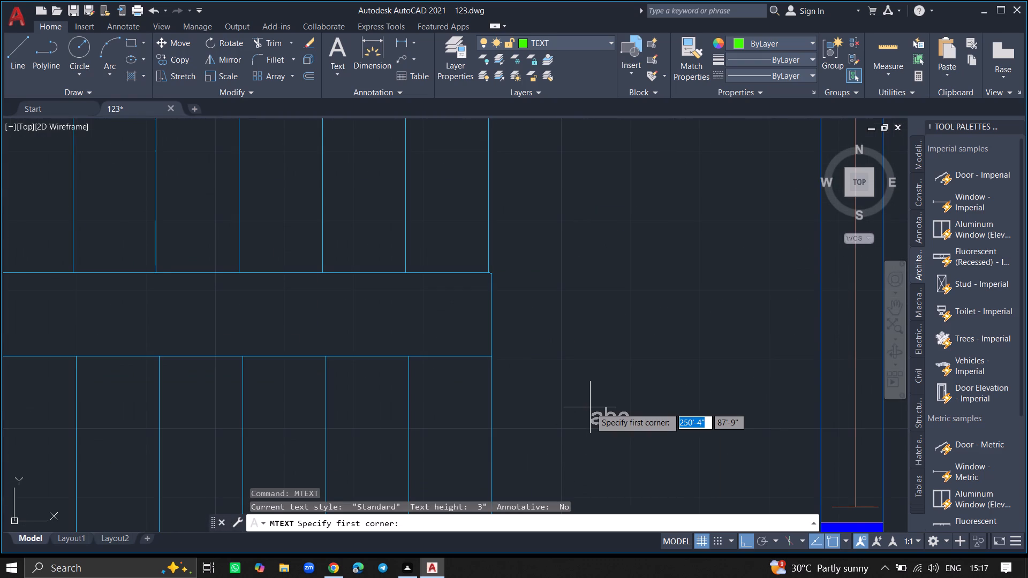
{"action": "scroll", "coordinate": [590, 407], "scroll_direction": "down", "scroll_amount": 3, "text": "ctrl"}
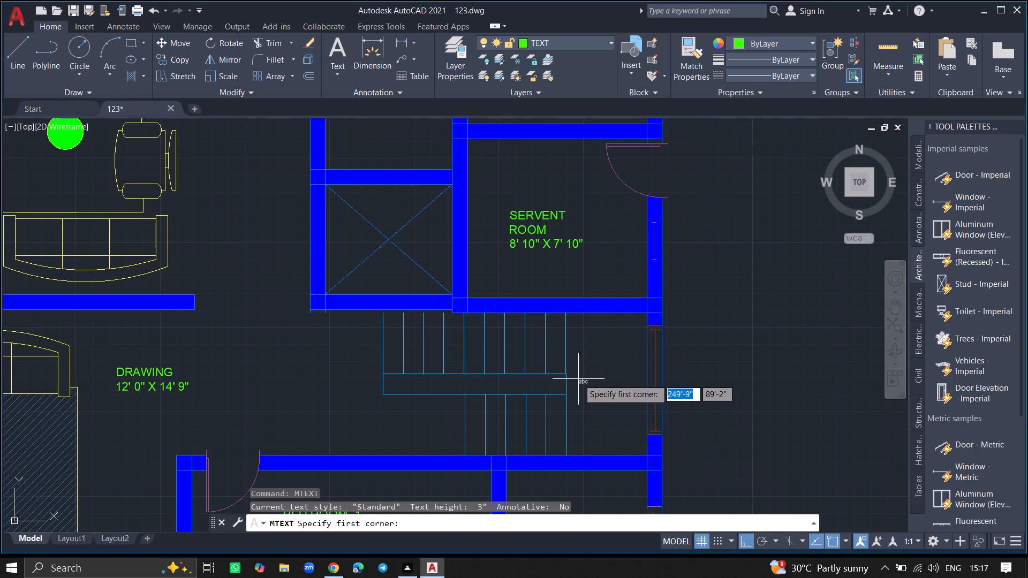
{"action": "scroll", "coordinate": [578, 379], "scroll_direction": "up", "scroll_amount": 2, "text": "ctrl"}
{"action": "left_click", "coordinate": [568, 352]}
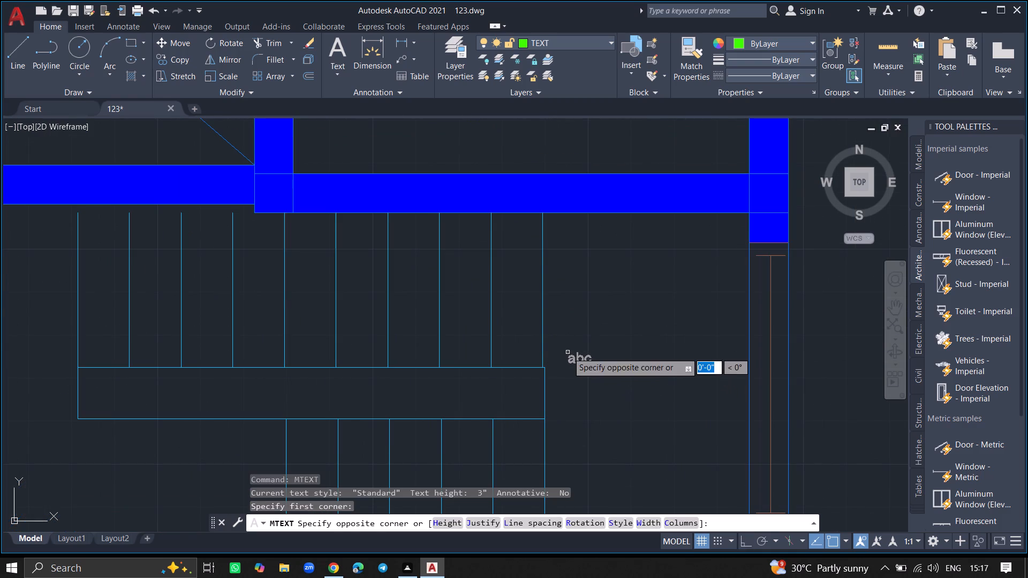
{"action": "left_click", "coordinate": [731, 388]}
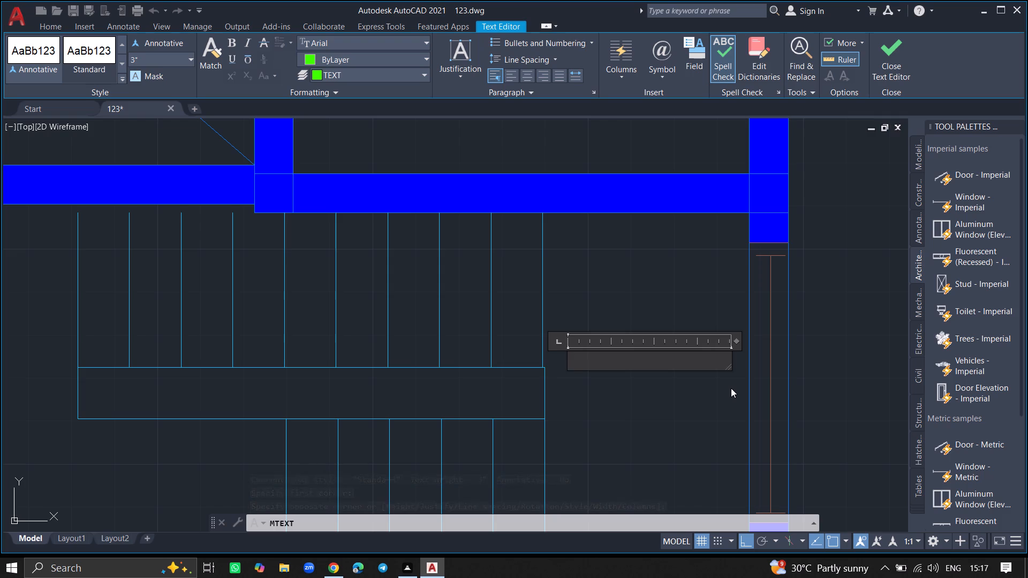
{"action": "type", "text": "ST"}
{"action": "key", "text": "a"}
{"action": "key", "text": "i"}
{"action": "type", "text": "RC"}
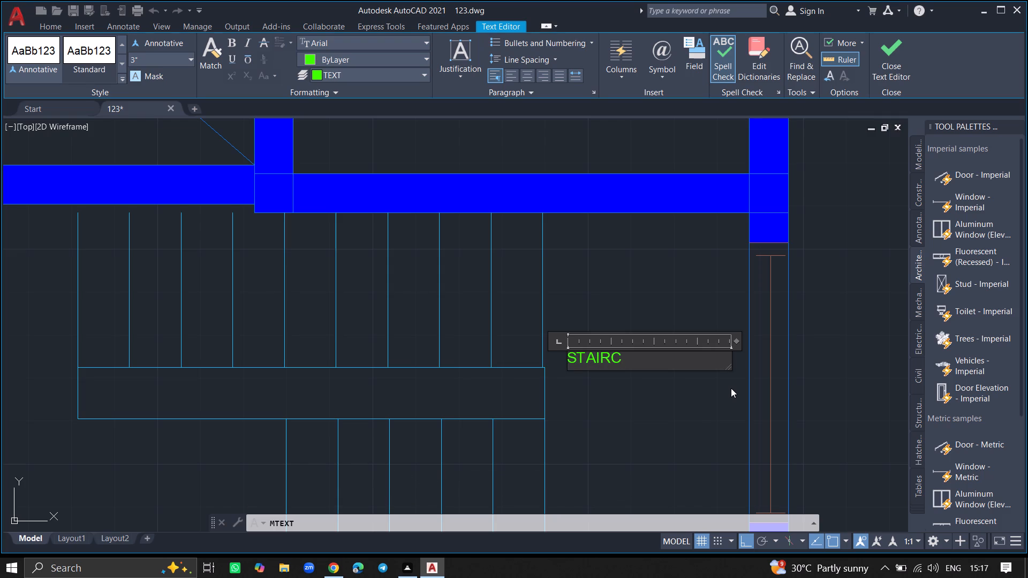
{"action": "type", "text": "ASE"}
{"action": "left_click", "coordinate": [695, 422]}
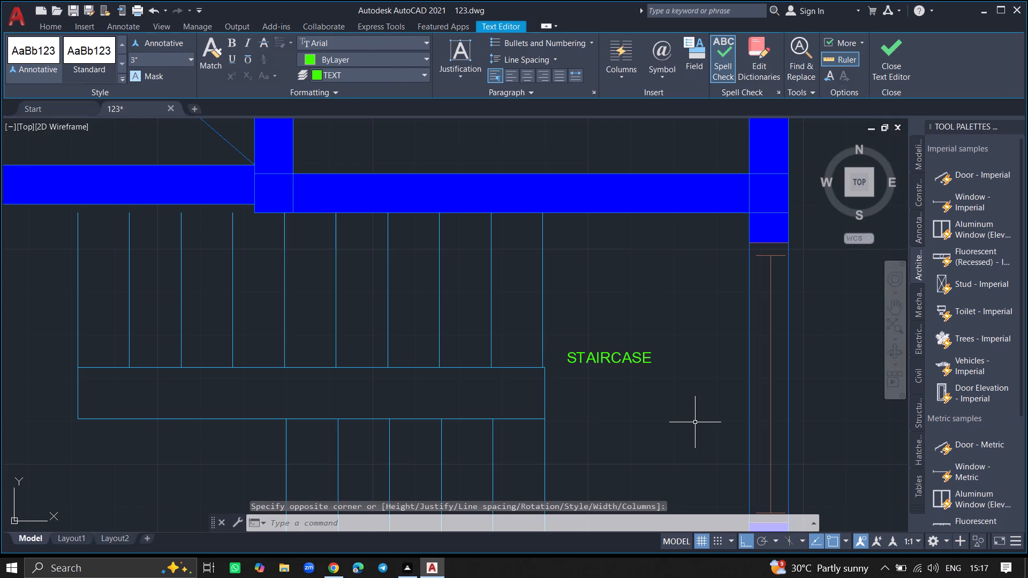
Set the text height of the STAIRCASE label to 5".
{"action": "scroll", "coordinate": [695, 422], "scroll_direction": "down", "scroll_amount": 4, "text": "ctrl"}
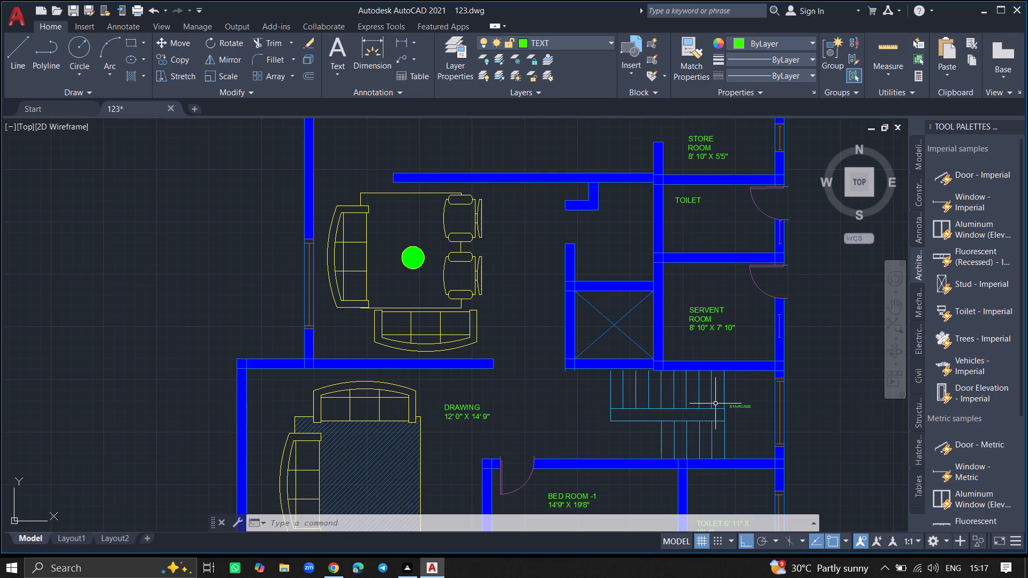
{"action": "left_click", "coordinate": [732, 405]}
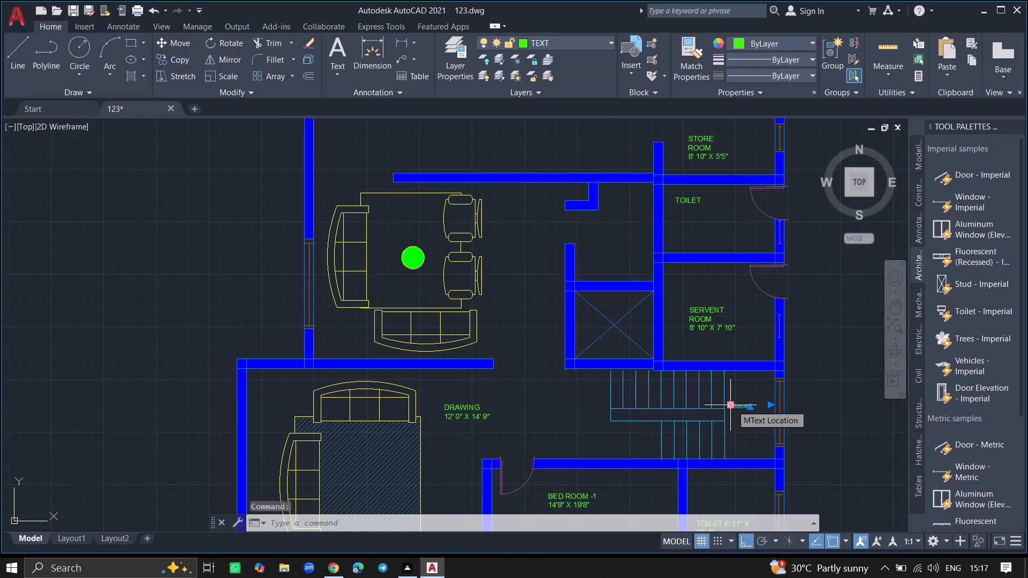
{"action": "type", "text": "PR"}
{"action": "key", "text": "Return"}
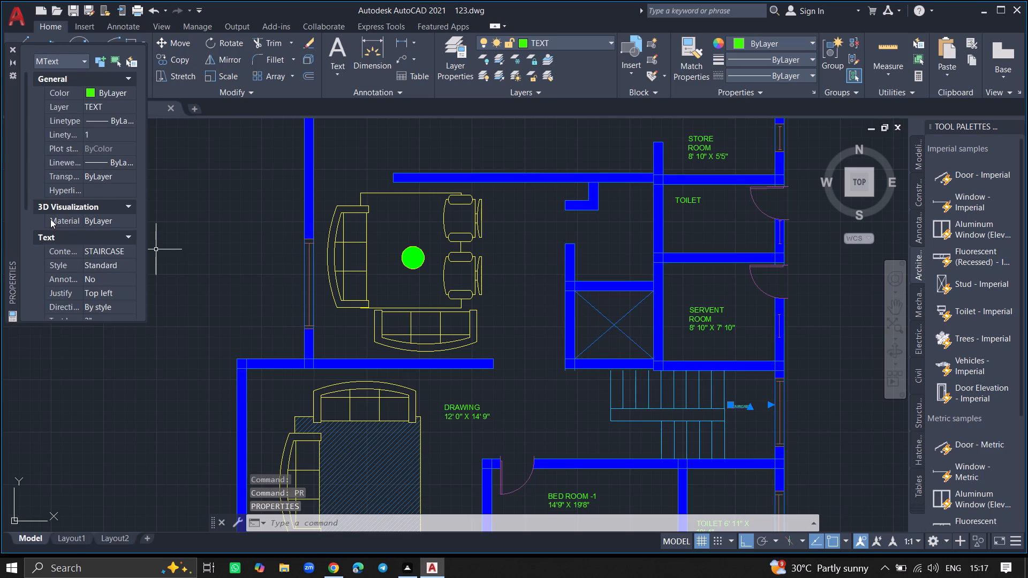
{"action": "left_click", "coordinate": [25, 217]}
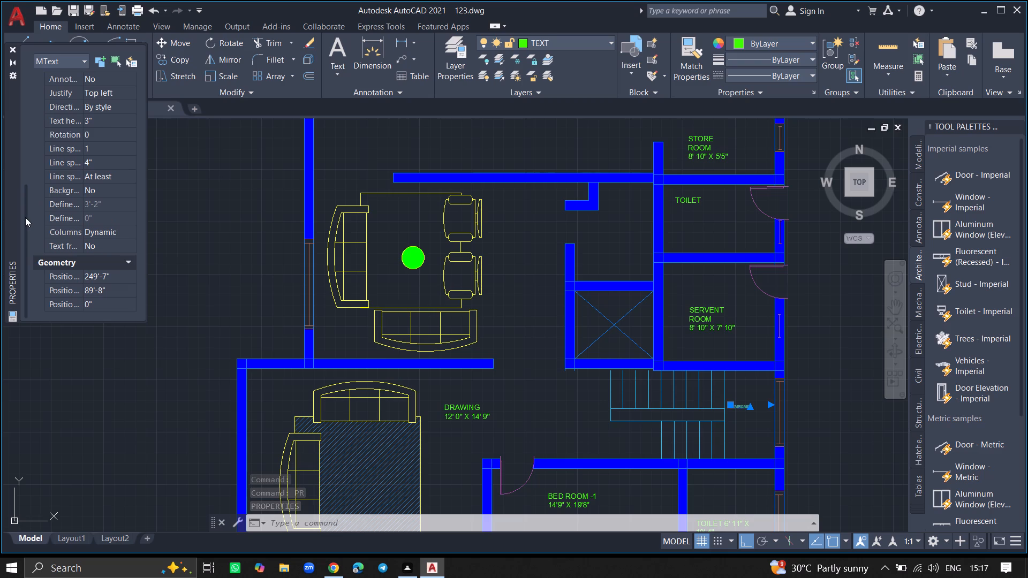
{"action": "left_click", "coordinate": [111, 119]}
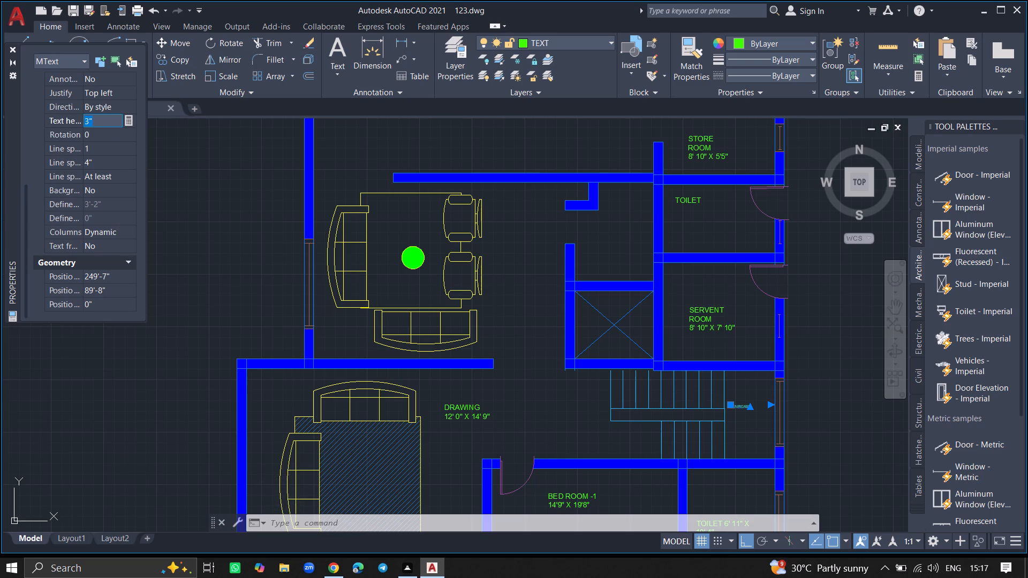
{"action": "key", "text": "BackSpace"}
{"action": "key", "text": "5"}
{"action": "key", "text": "shift+quotedbl"}
{"action": "left_click", "coordinate": [216, 187]}
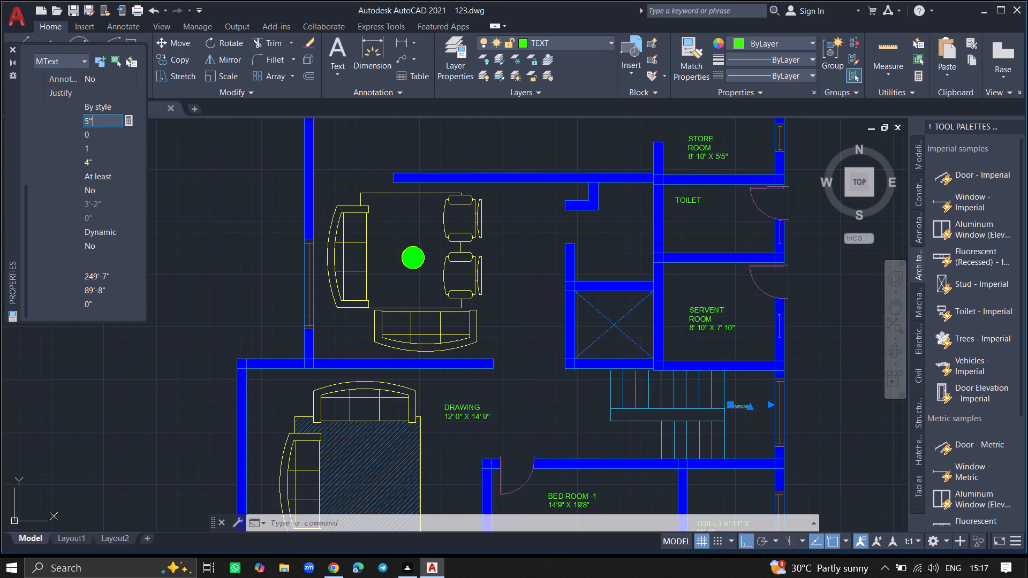
{"action": "left_click", "coordinate": [11, 46]}
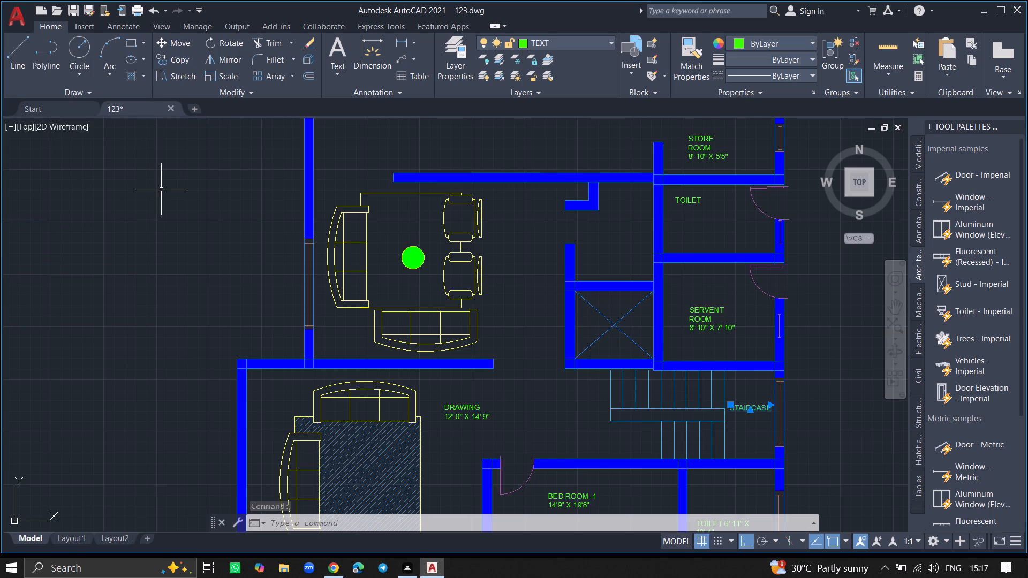
{"action": "key", "text": "Escape"}
Add the two-line multiline text label "POR" and "6'3" X 7' 10"" in the small room above the crossed shaft, beside the toilet.
{"action": "scroll", "coordinate": [161, 189], "scroll_direction": "down", "scroll_amount": 1, "text": "ctrl"}
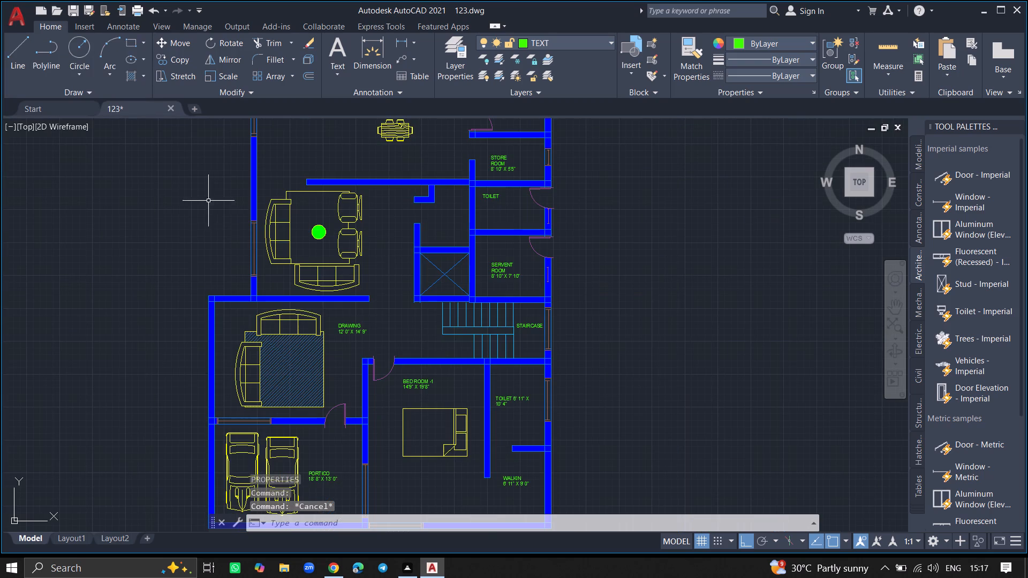
{"action": "scroll", "coordinate": [267, 204], "scroll_direction": "down", "scroll_amount": 3, "text": "ctrl"}
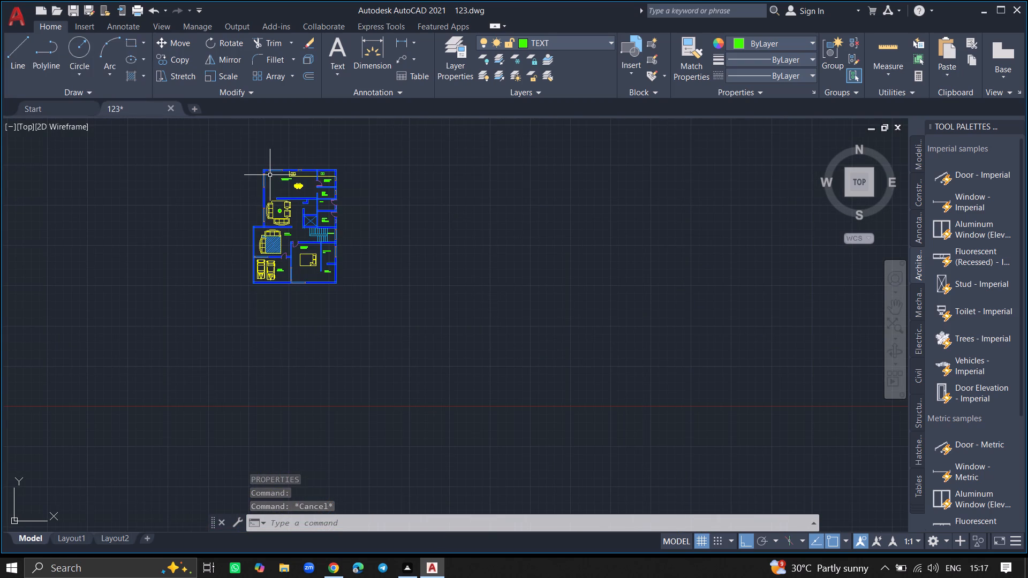
{"action": "scroll", "coordinate": [270, 175], "scroll_direction": "up", "scroll_amount": 3, "text": "ctrl"}
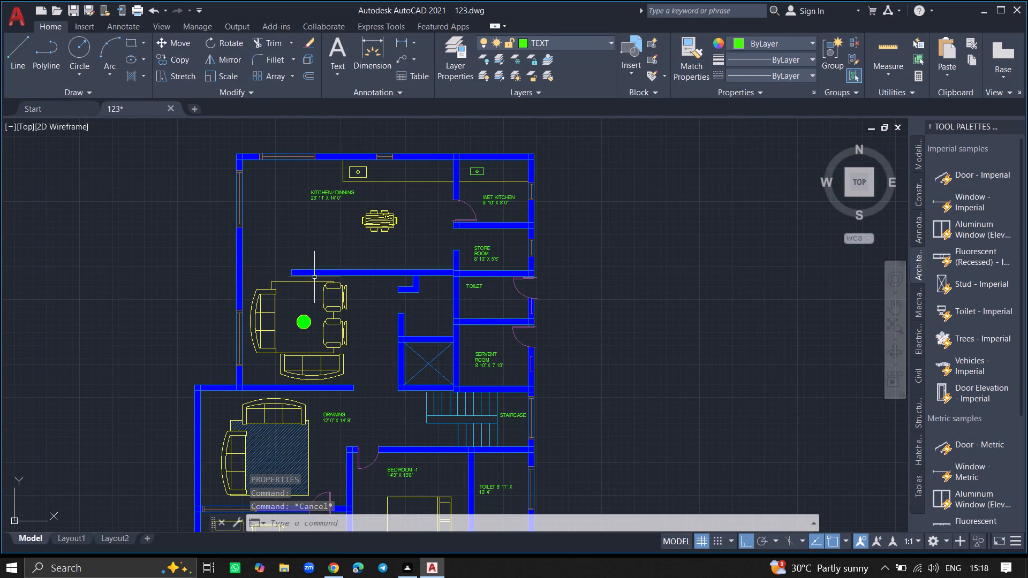
{"action": "key", "text": "m"}
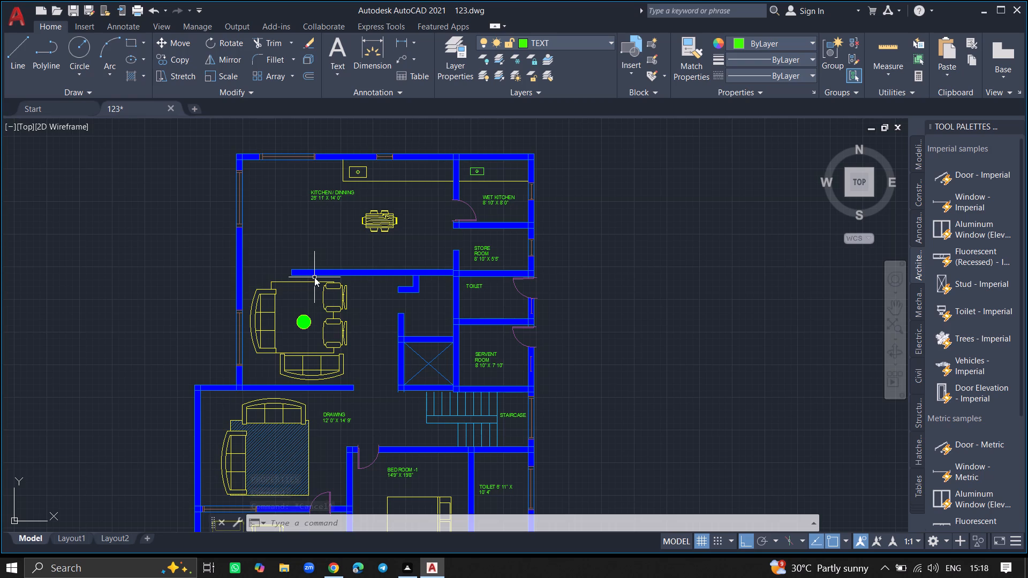
{"action": "key", "text": "t"}
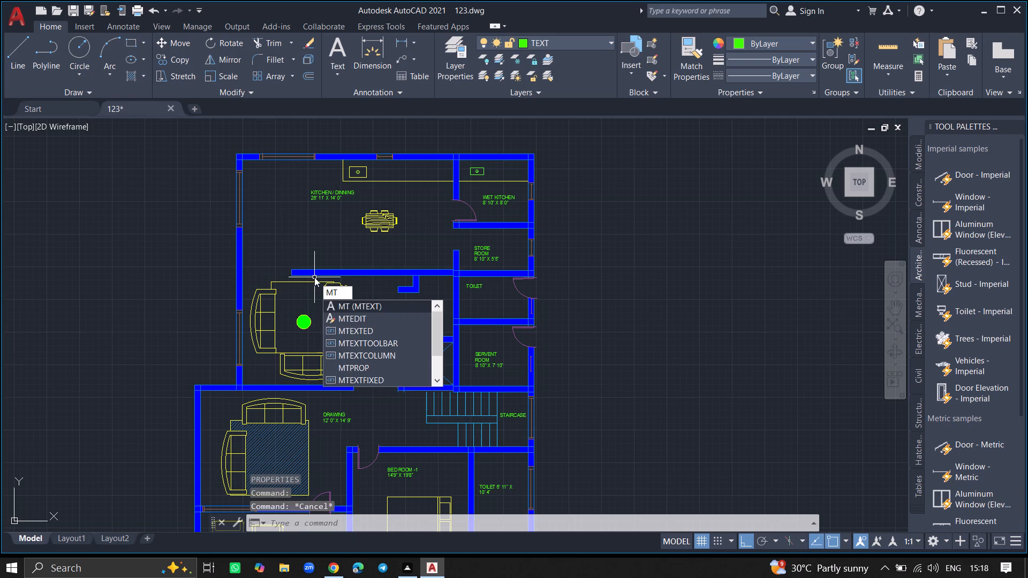
{"action": "left_click", "coordinate": [335, 303]}
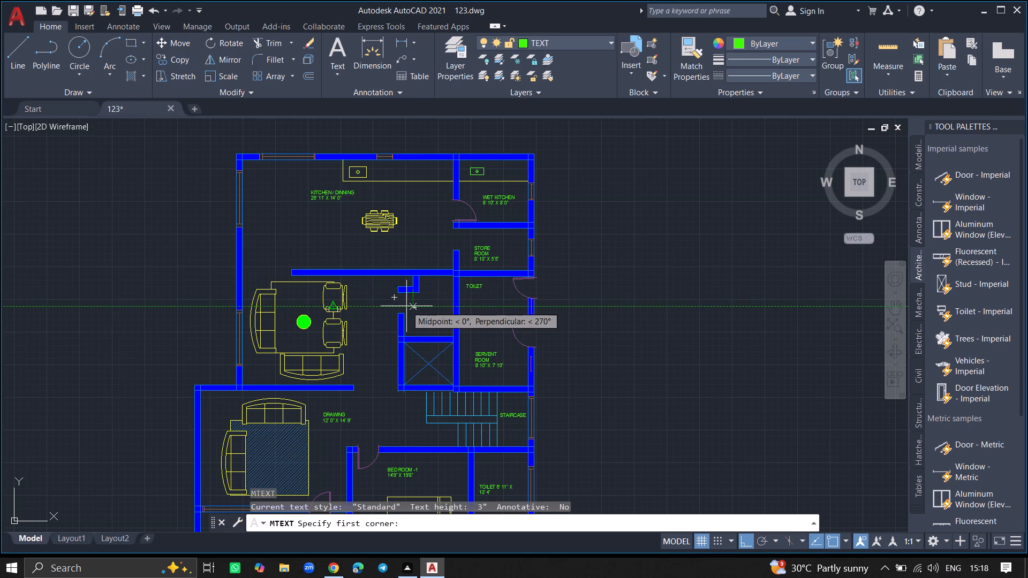
{"action": "scroll", "coordinate": [406, 306], "scroll_direction": "up", "scroll_amount": 4, "text": "ctrl"}
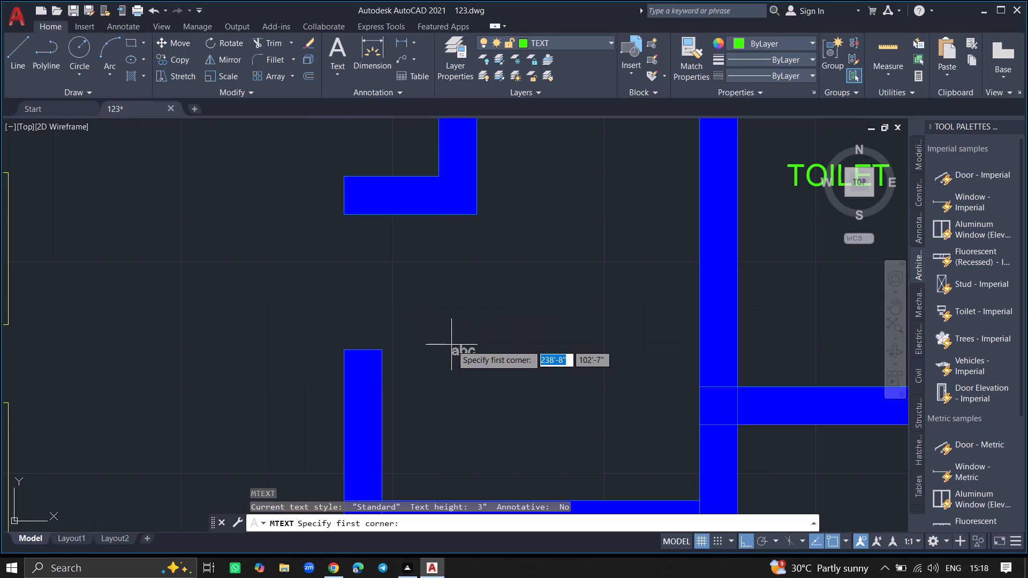
{"action": "left_click", "coordinate": [452, 338]}
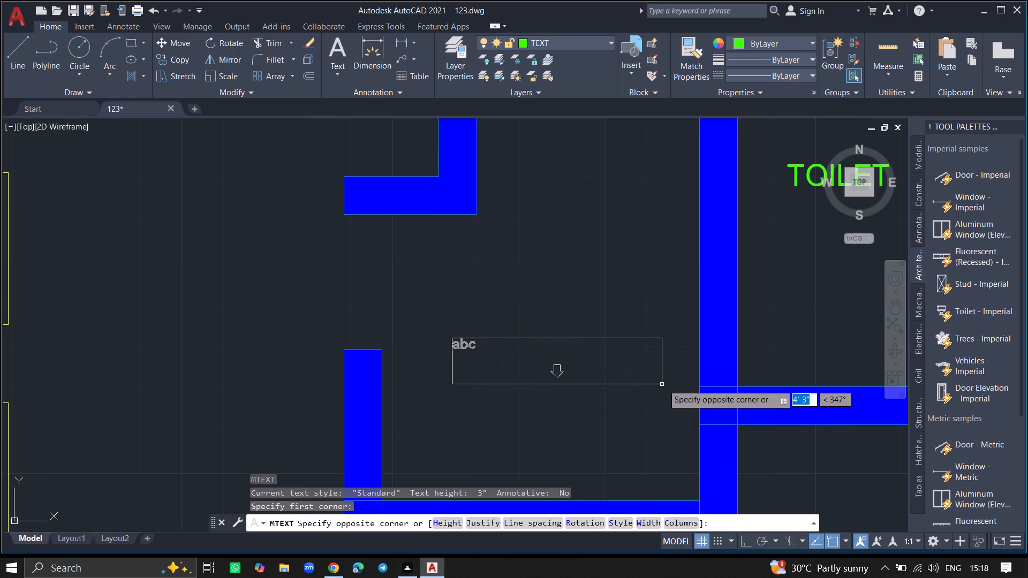
{"action": "left_click", "coordinate": [680, 384]}
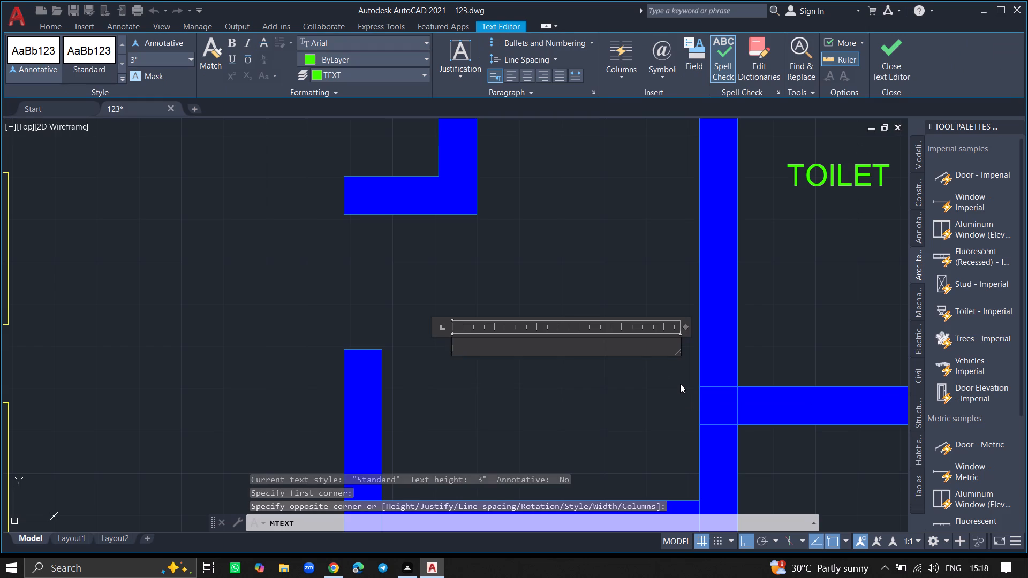
{"action": "type", "text": "PO"}
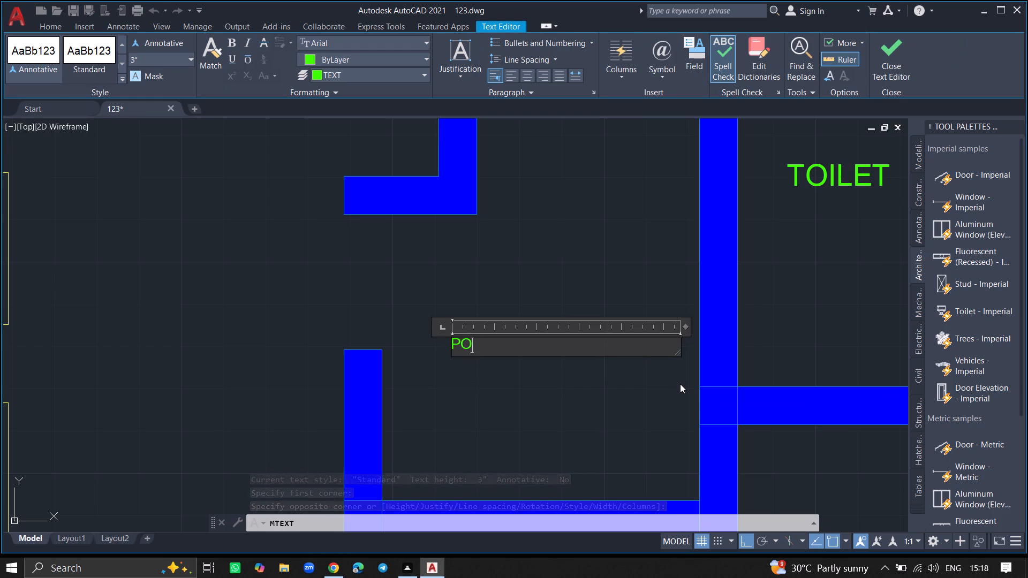
{"action": "type", "text": "R"}
{"action": "key", "text": "space"}
{"action": "key", "text": "Return"}
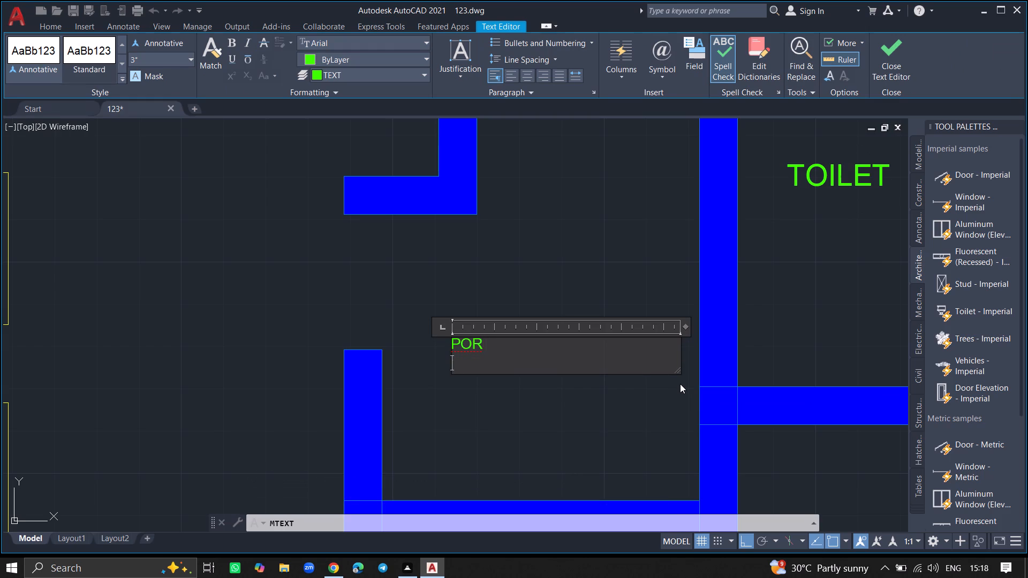
{"action": "key", "text": "6"}
{"action": "key", "text": "apostrophe"}
{"action": "key", "text": "3"}
{"action": "type", "text": "\""}
{"action": "key", "text": "space"}
{"action": "key", "text": "x"}
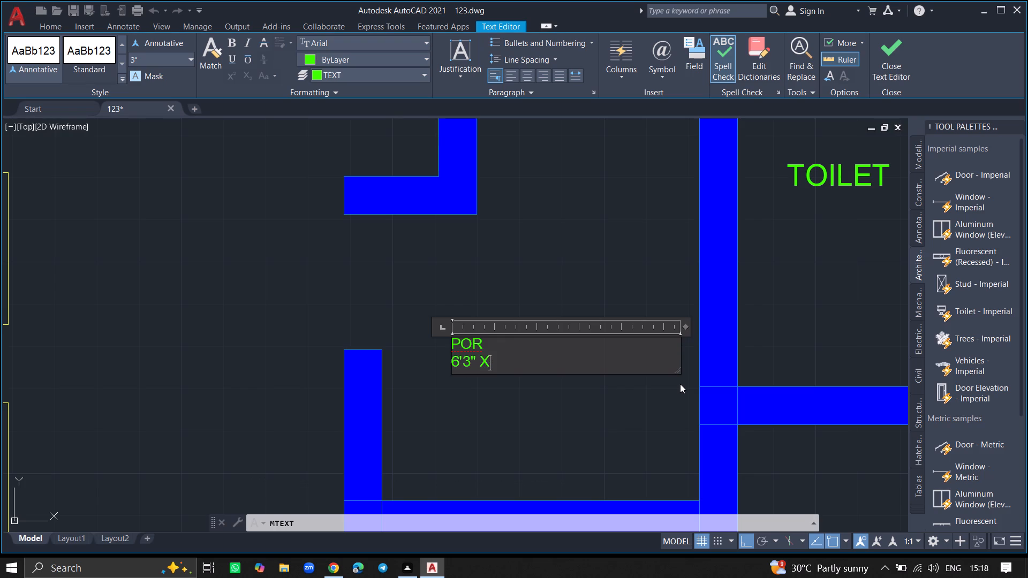
{"action": "key", "text": "space"}
{"action": "key", "text": "7"}
{"action": "type", "text": "'"}
{"action": "key", "text": "space"}
{"action": "key", "text": "1"}
{"action": "key", "text": "0"}
{"action": "key", "text": "shift+quotedbl"}
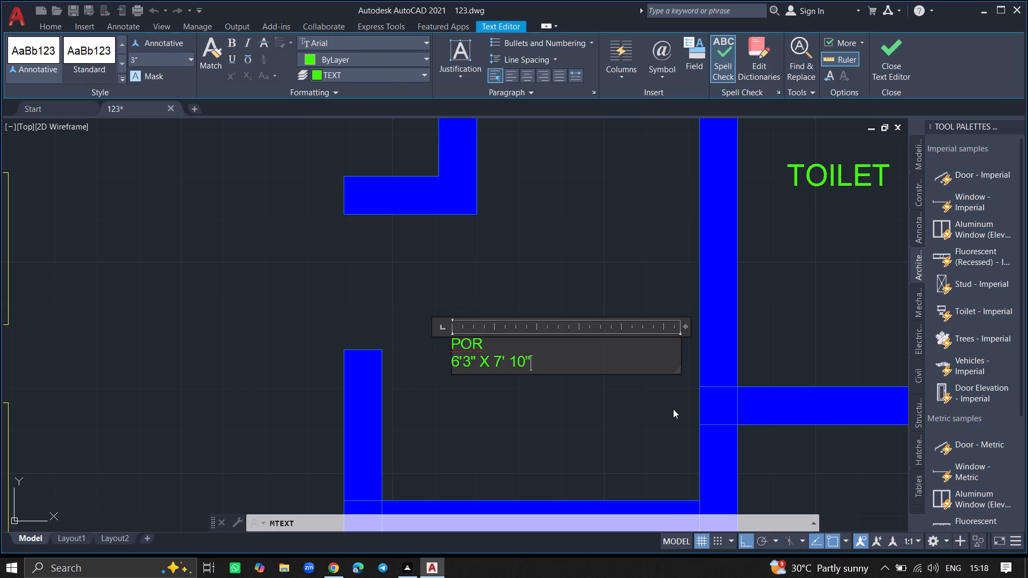
{"action": "left_click", "coordinate": [673, 409]}
Add the multiline text label "8' 10" X 5' 5"" directly below the TOILET label.
{"action": "scroll", "coordinate": [673, 409], "scroll_direction": "down", "scroll_amount": 1, "text": "ctrl"}
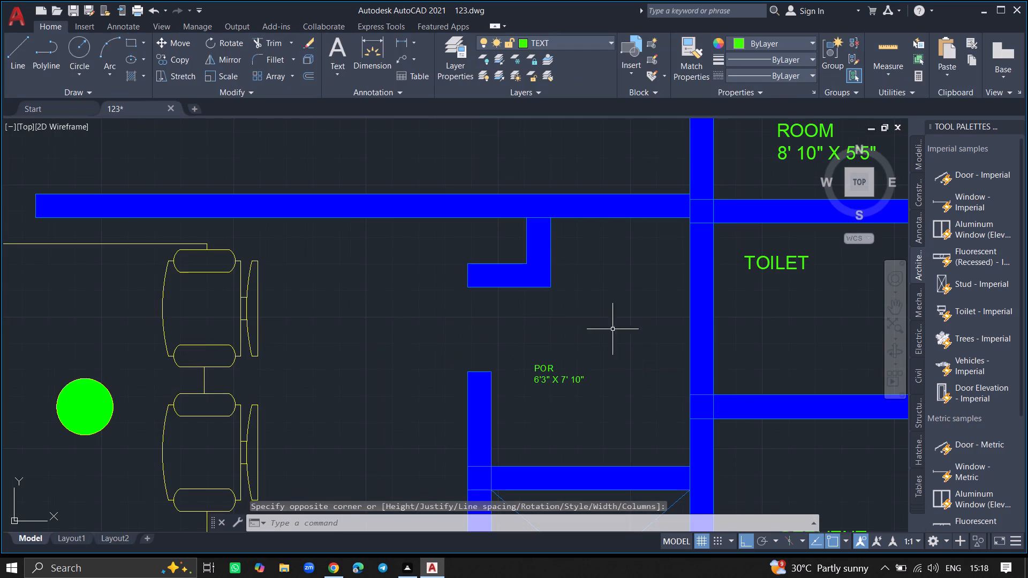
{"action": "scroll", "coordinate": [577, 303], "scroll_direction": "down", "scroll_amount": 2, "text": "ctrl"}
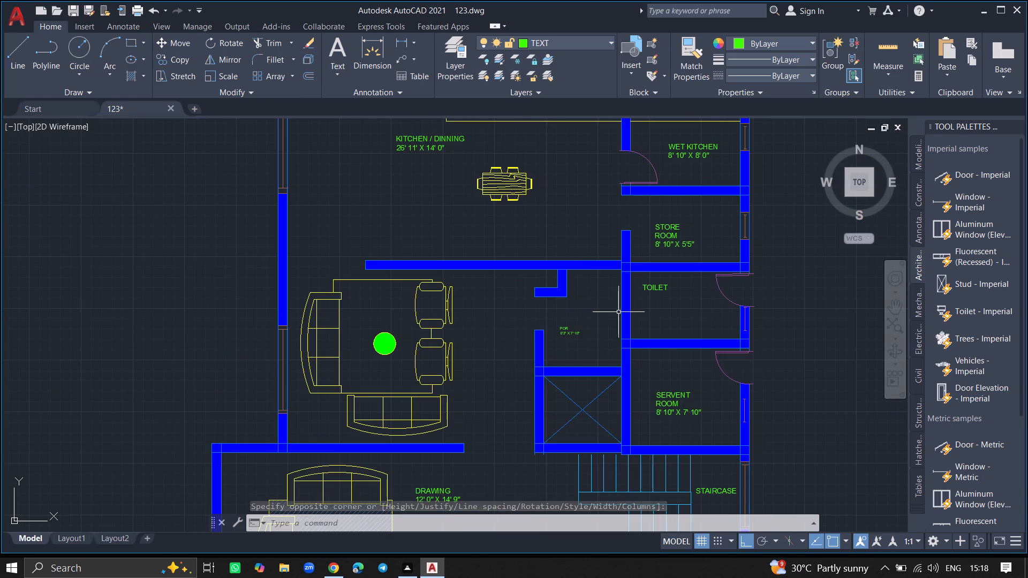
{"action": "scroll", "coordinate": [674, 289], "scroll_direction": "up", "scroll_amount": 2, "text": "ctrl"}
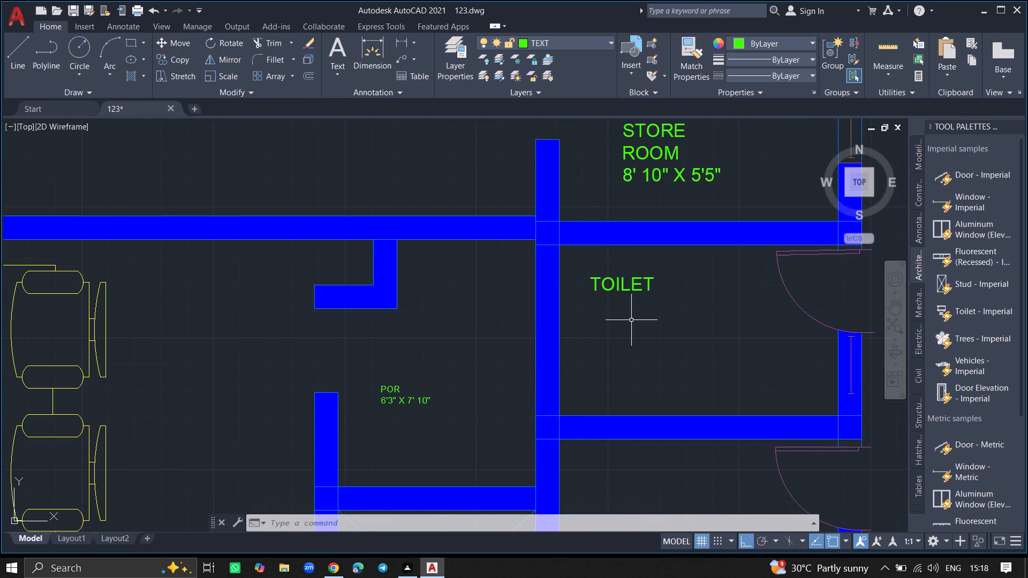
{"action": "left_click", "coordinate": [631, 320]}
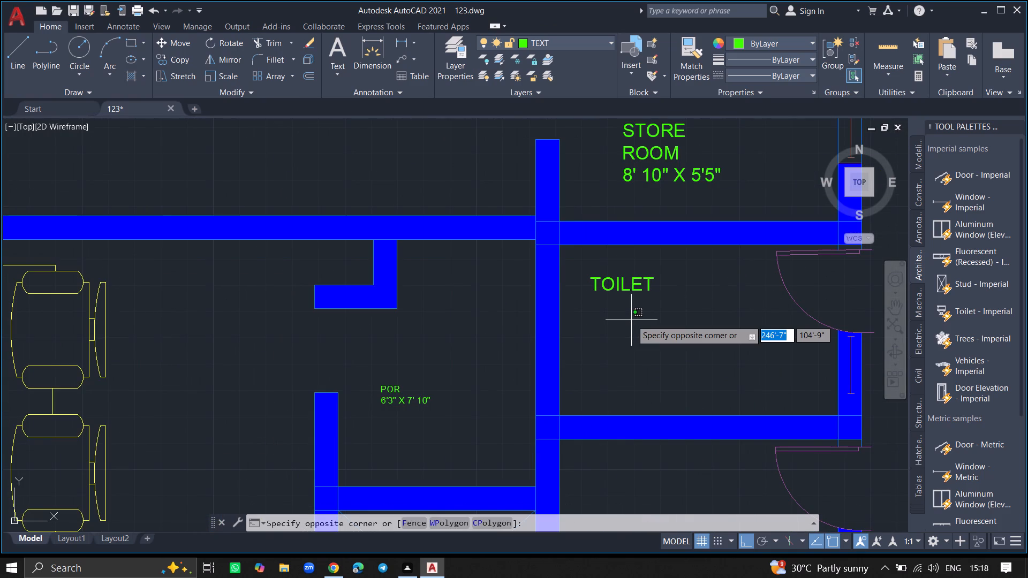
{"action": "left_click", "coordinate": [631, 320]}
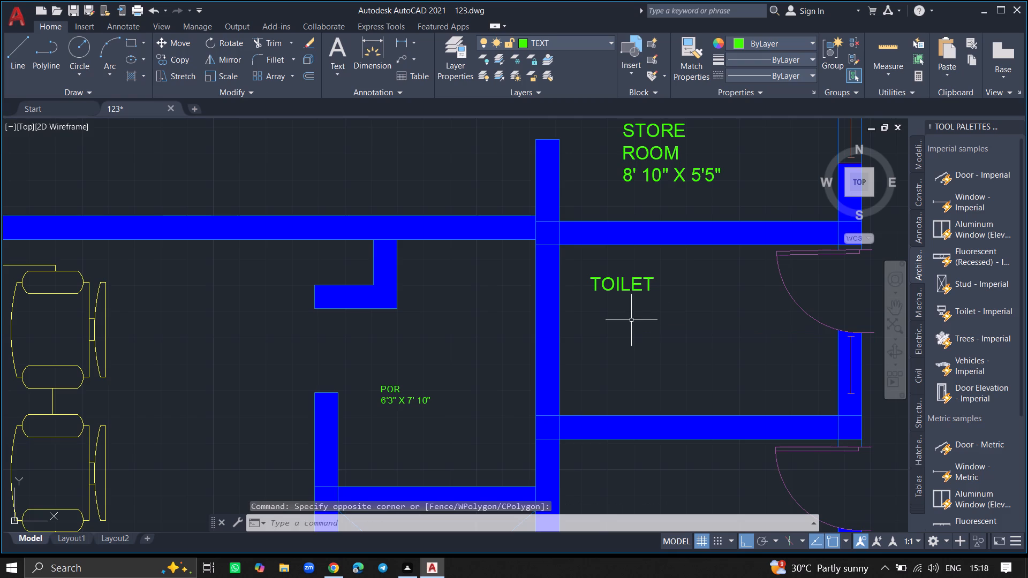
{"action": "type", "text": "MTEXT"}
{"action": "key", "text": "Return"}
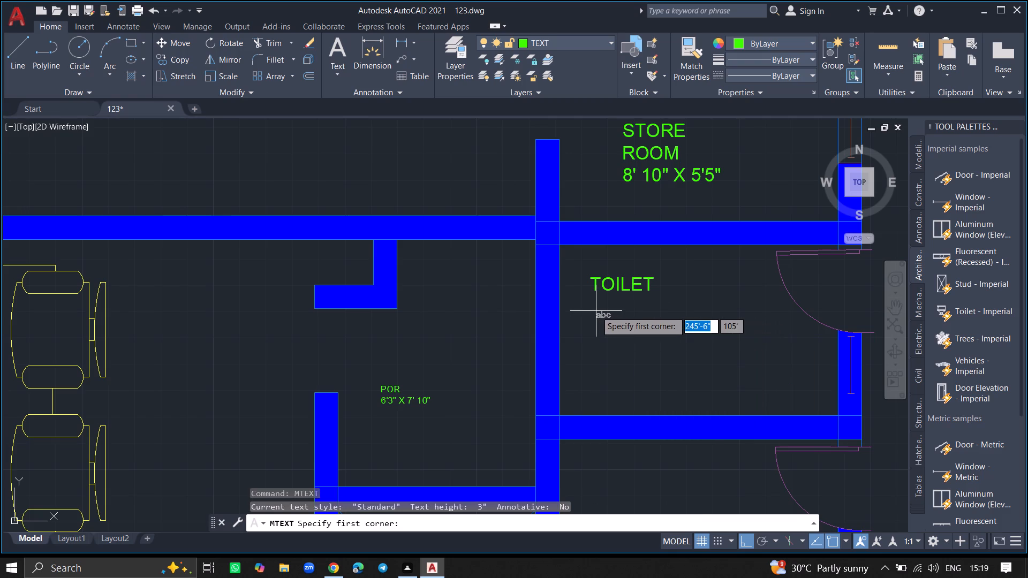
{"action": "left_click", "coordinate": [596, 311]}
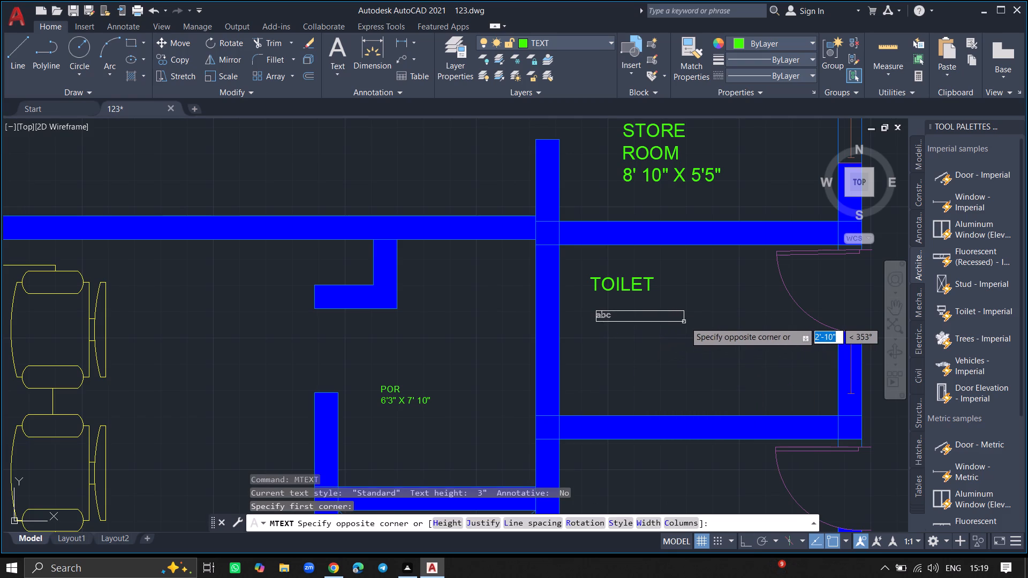
{"action": "left_click", "coordinate": [691, 325]}
{"action": "scroll", "coordinate": [691, 325], "scroll_direction": "up", "scroll_amount": 2, "text": "ctrl"}
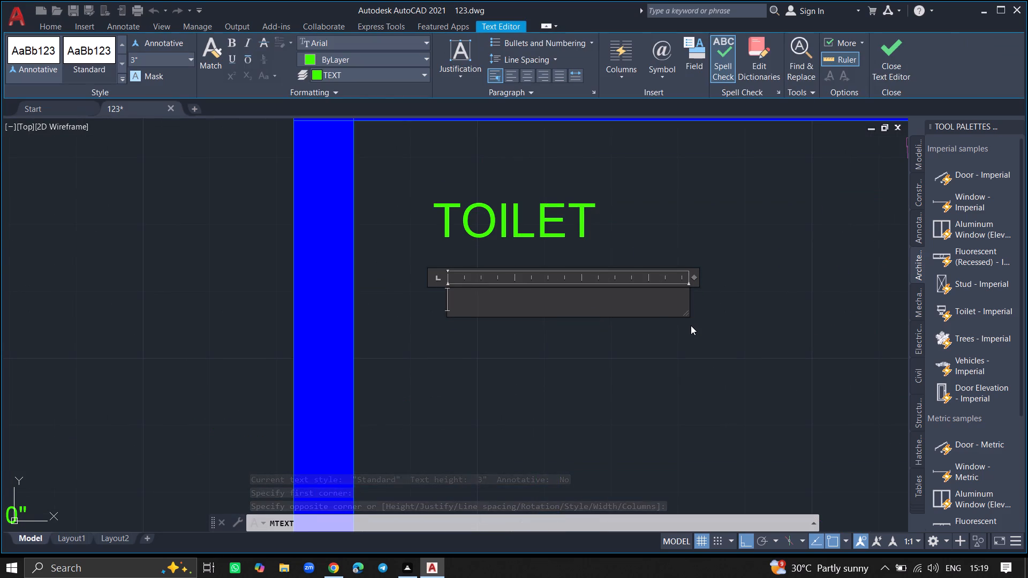
{"action": "type", "text": "8'"}
{"action": "key", "text": "space"}
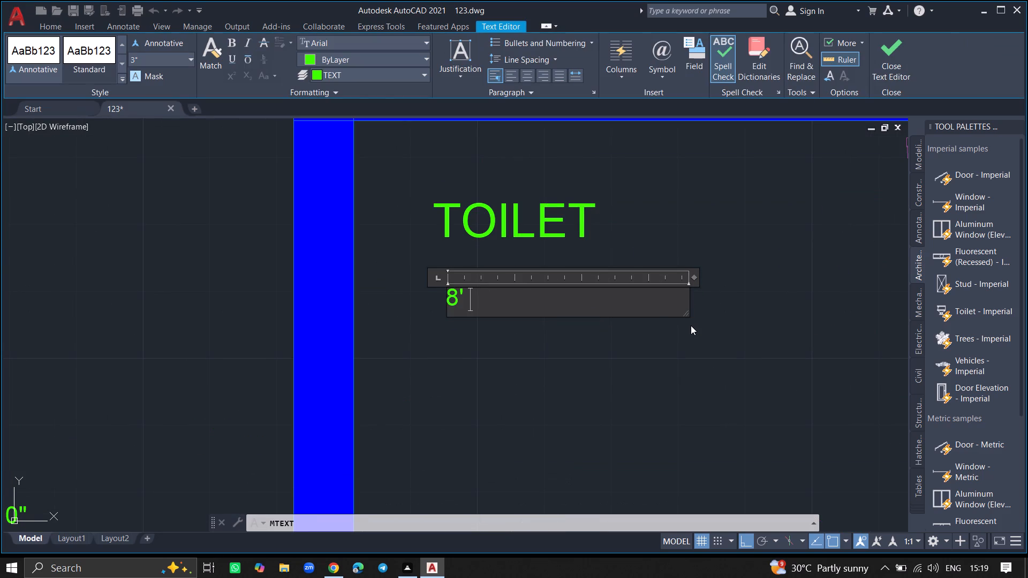
{"action": "type", "text": "10\" X"}
{"action": "key", "text": "space"}
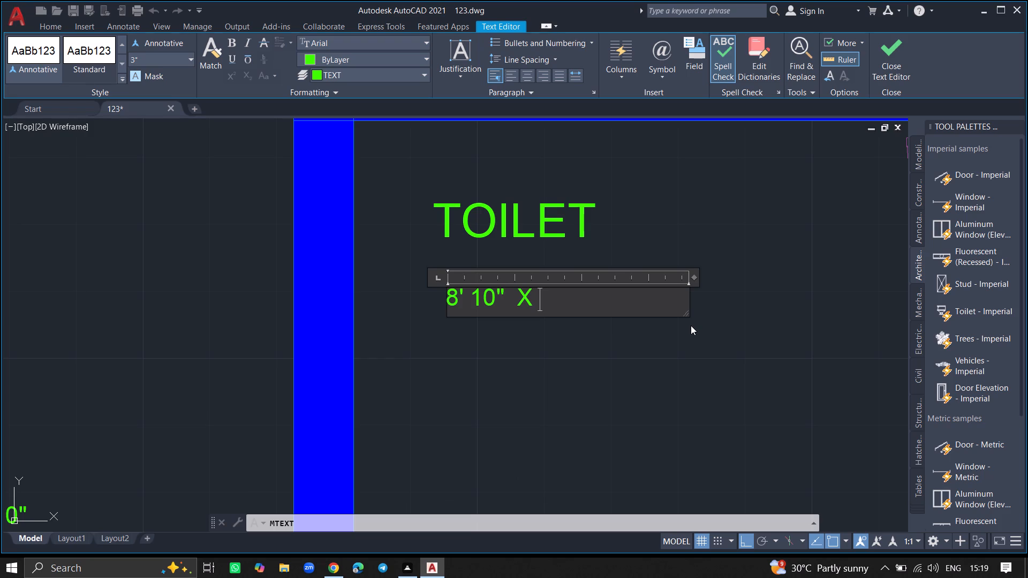
{"action": "type", "text": "5'"}
{"action": "key", "text": "space"}
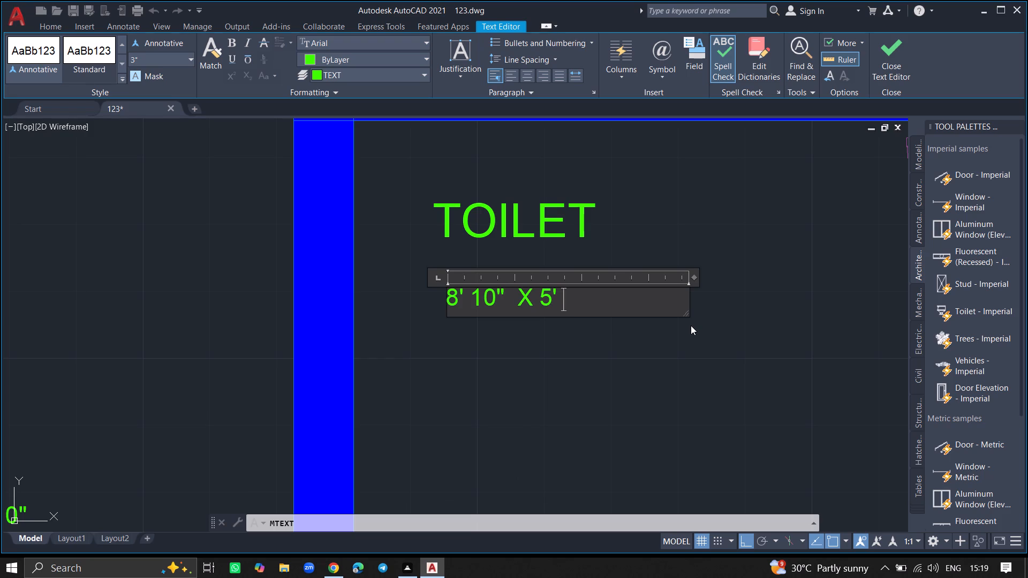
{"action": "type", "text": "5"}
{"action": "key", "text": "shift+quotedbl"}
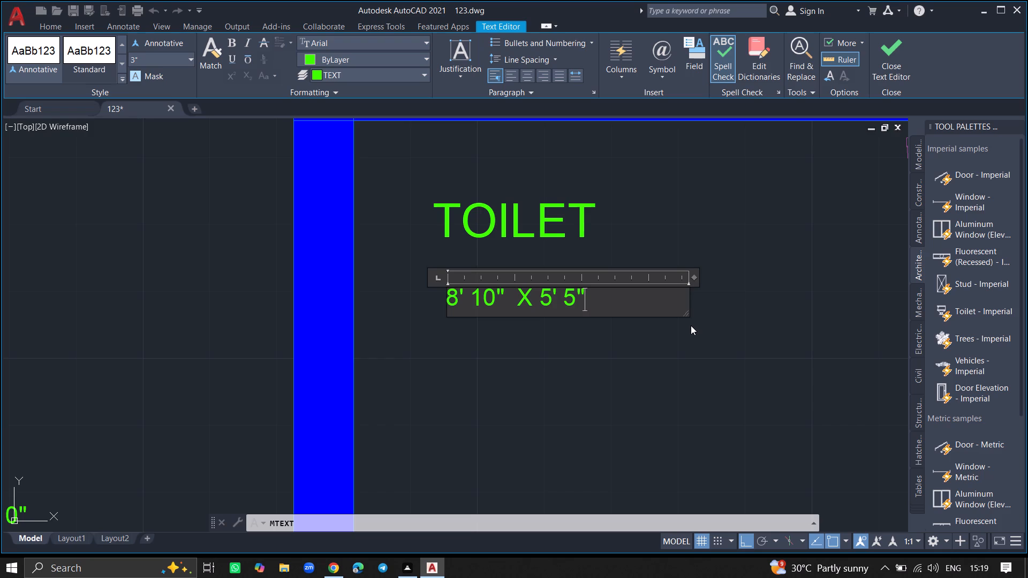
{"action": "left_click", "coordinate": [683, 398]}
Set the text height of both the toilet size label and the POR label to 5", and clear the selection.
{"action": "scroll", "coordinate": [683, 398], "scroll_direction": "down", "scroll_amount": 1, "text": "ctrl"}
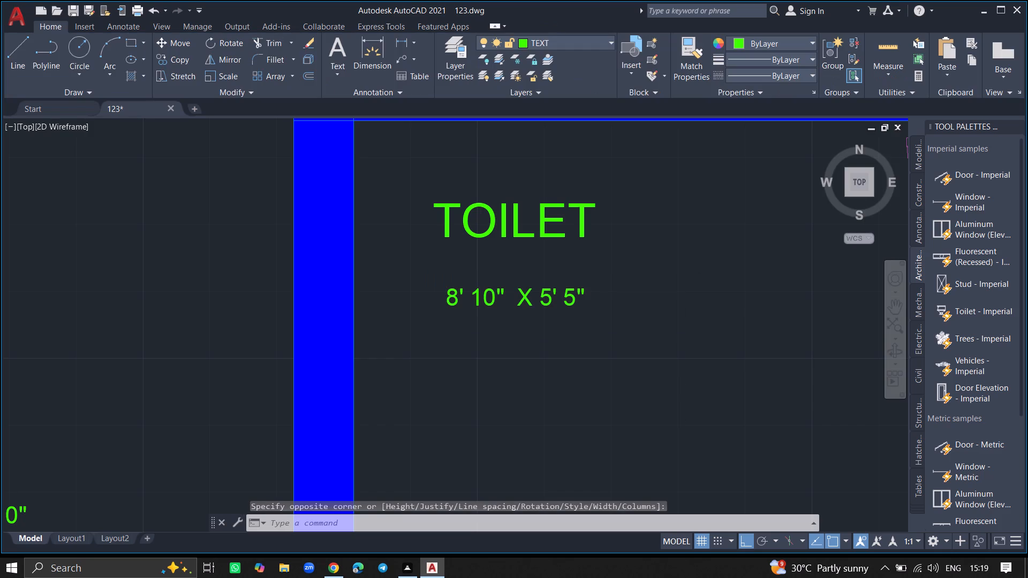
{"action": "scroll", "coordinate": [683, 398], "scroll_direction": "down", "scroll_amount": 4, "text": "ctrl"}
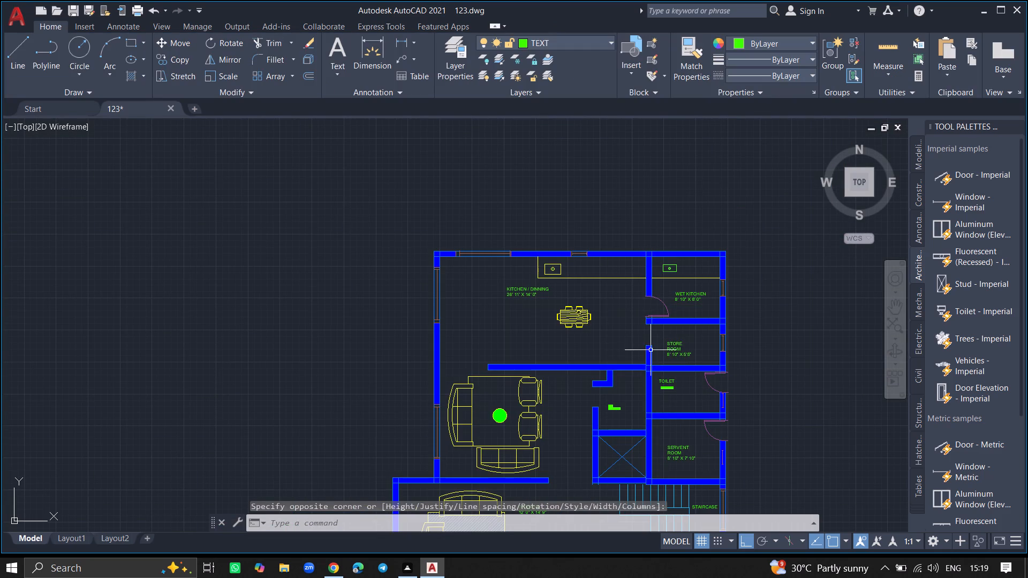
{"action": "scroll", "coordinate": [669, 398], "scroll_direction": "up", "scroll_amount": 4, "text": "ctrl"}
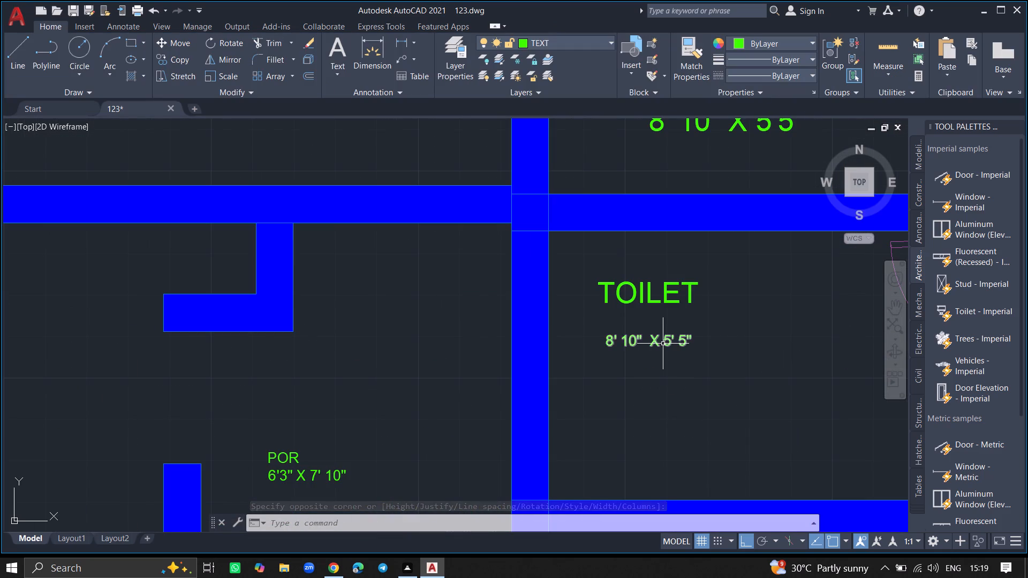
{"action": "left_click", "coordinate": [663, 344]}
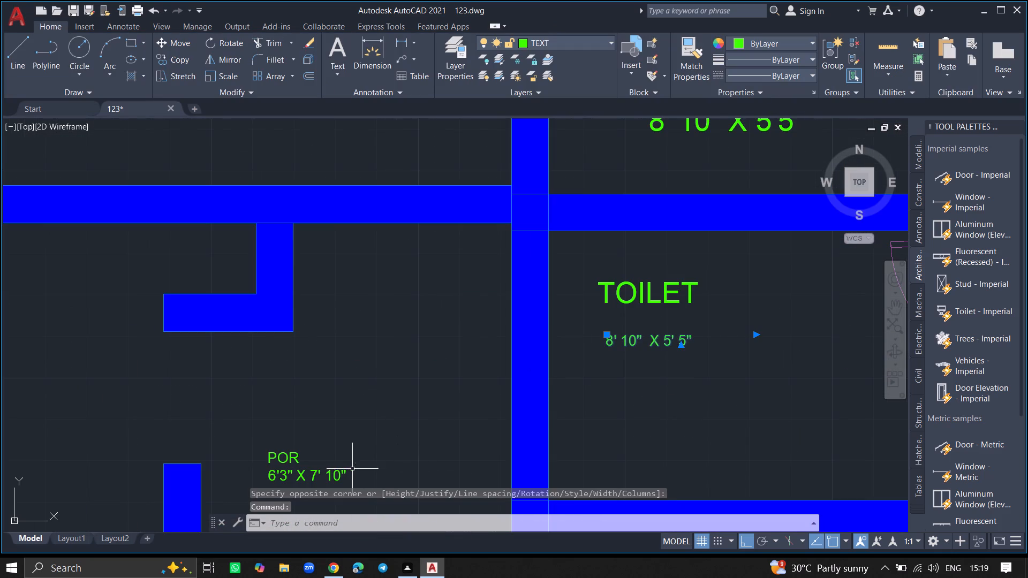
{"action": "left_click", "coordinate": [341, 473]}
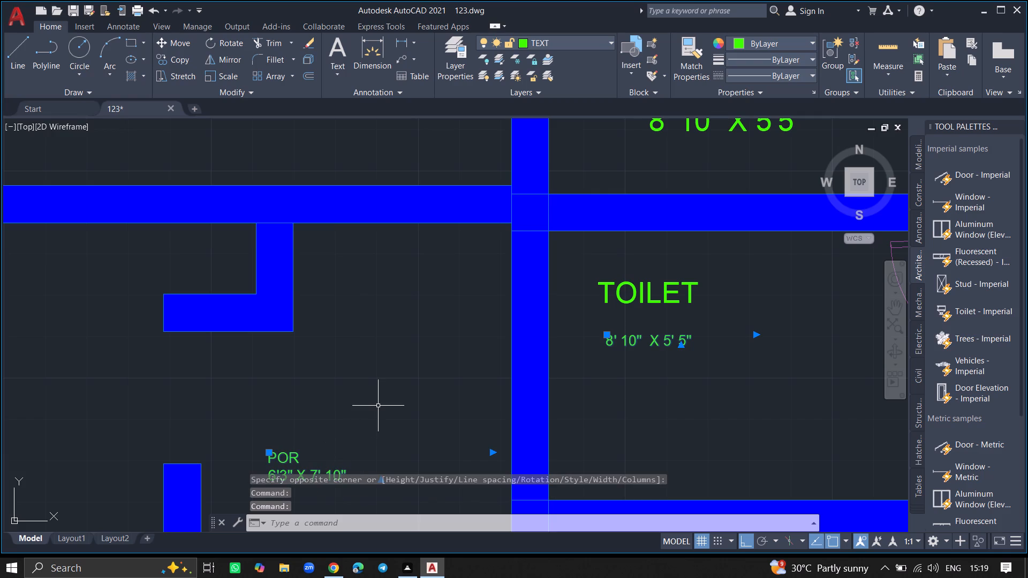
{"action": "type", "text": "PR"}
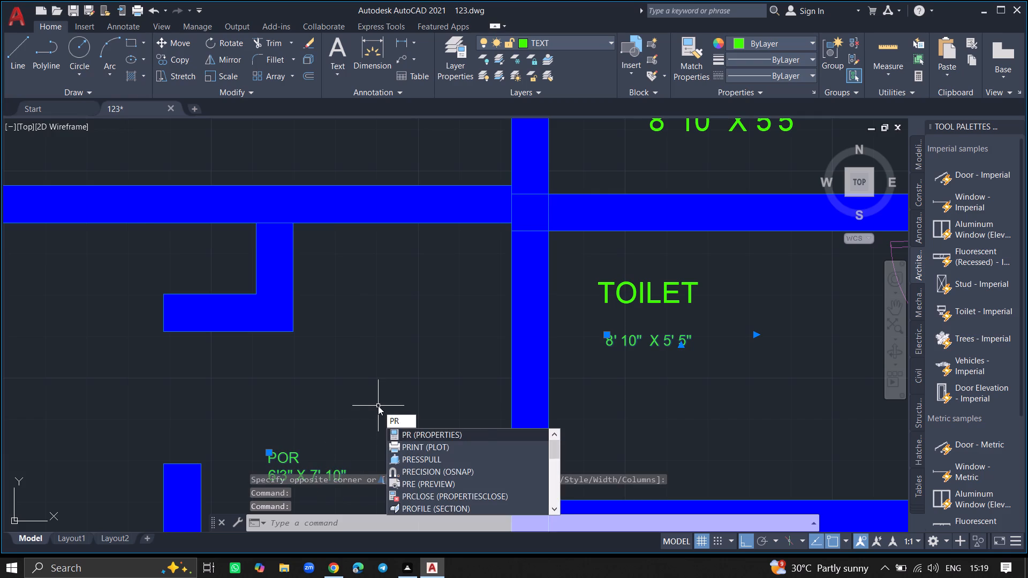
{"action": "key", "text": "Return"}
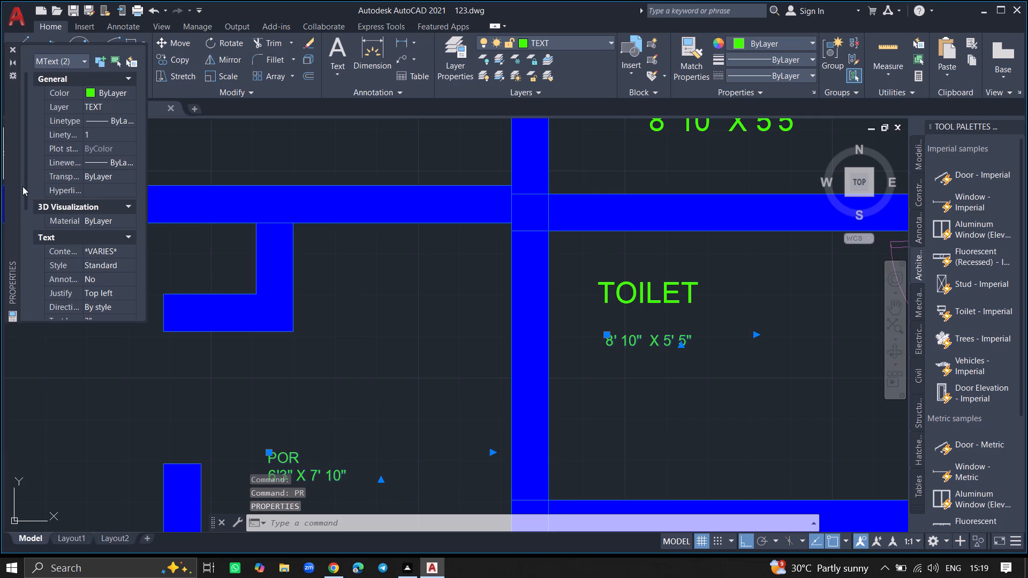
{"action": "left_click", "coordinate": [26, 212]}
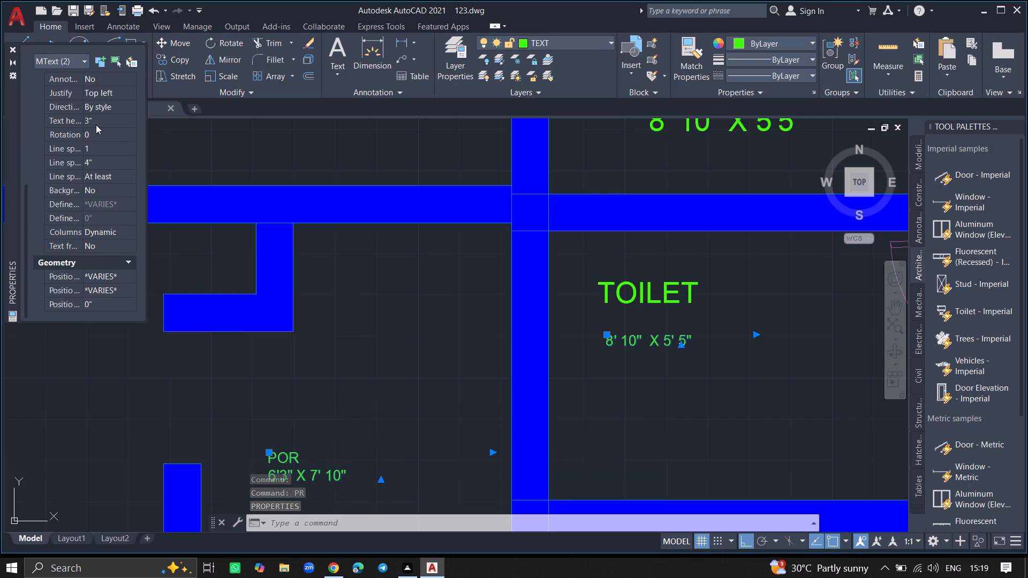
{"action": "left_click", "coordinate": [102, 116]}
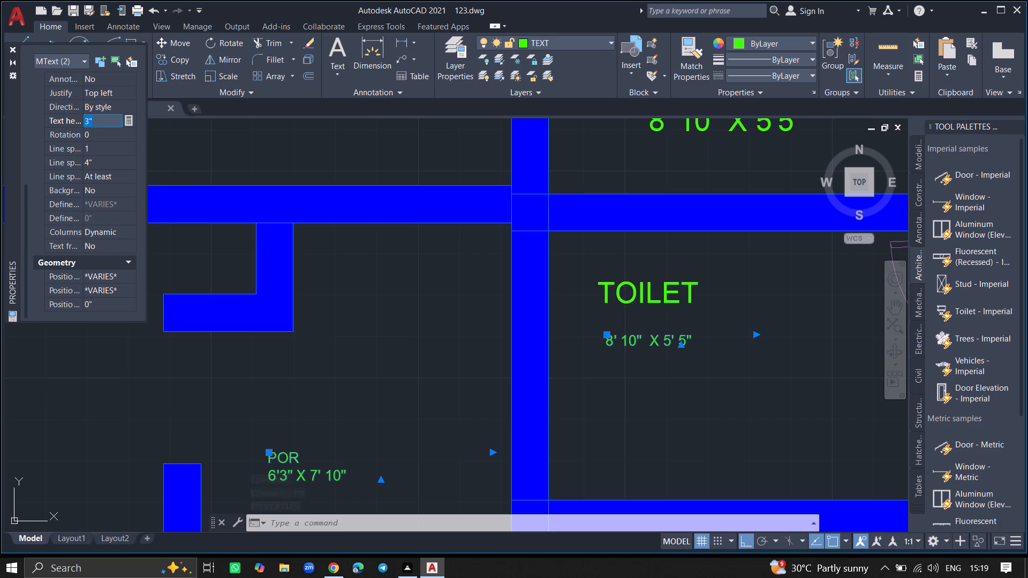
{"action": "key", "text": "BackSpace"}
{"action": "key", "text": "5"}
{"action": "key", "text": "shift+quotedbl"}
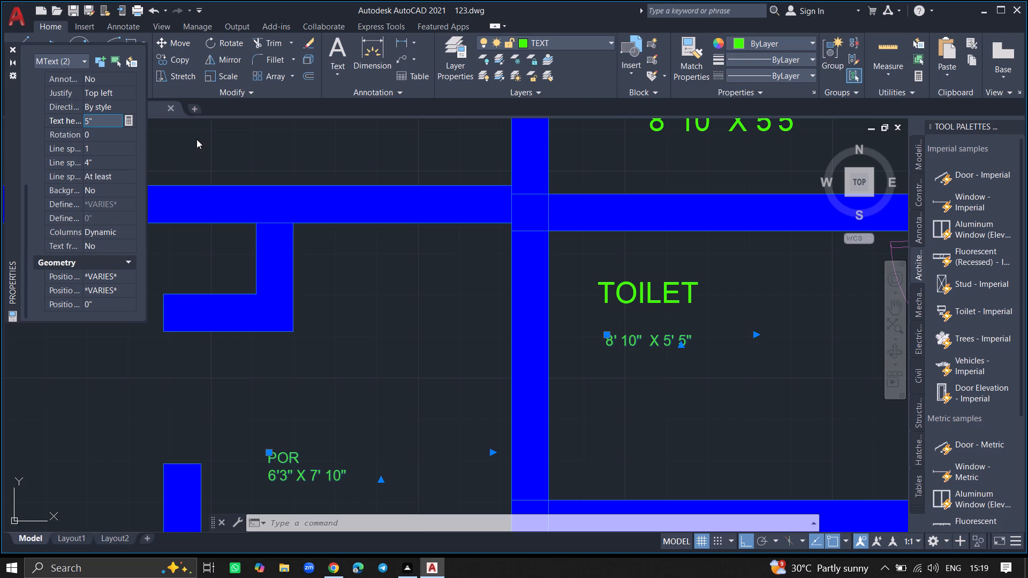
{"action": "left_click", "coordinate": [196, 139]}
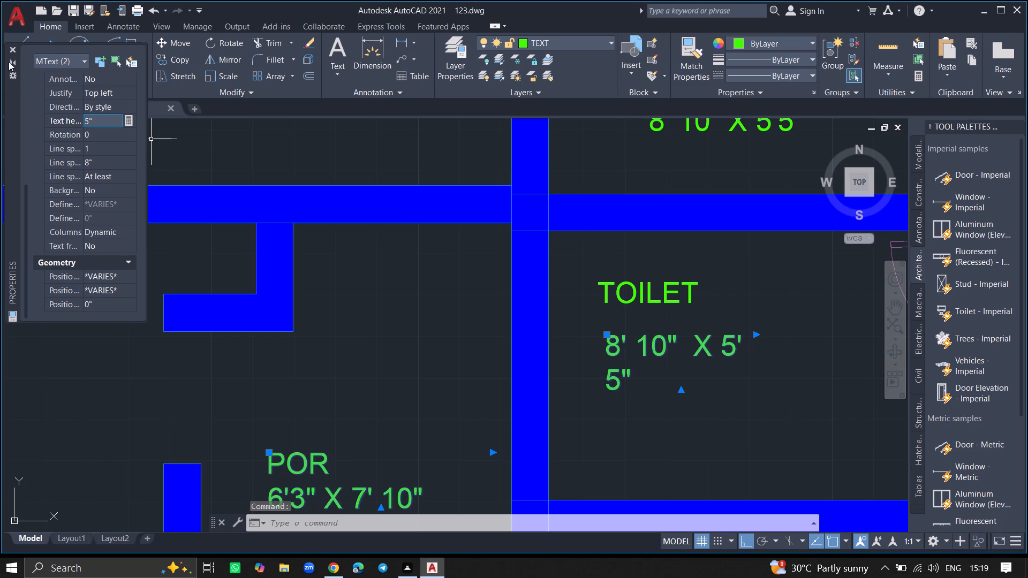
{"action": "left_click", "coordinate": [12, 50]}
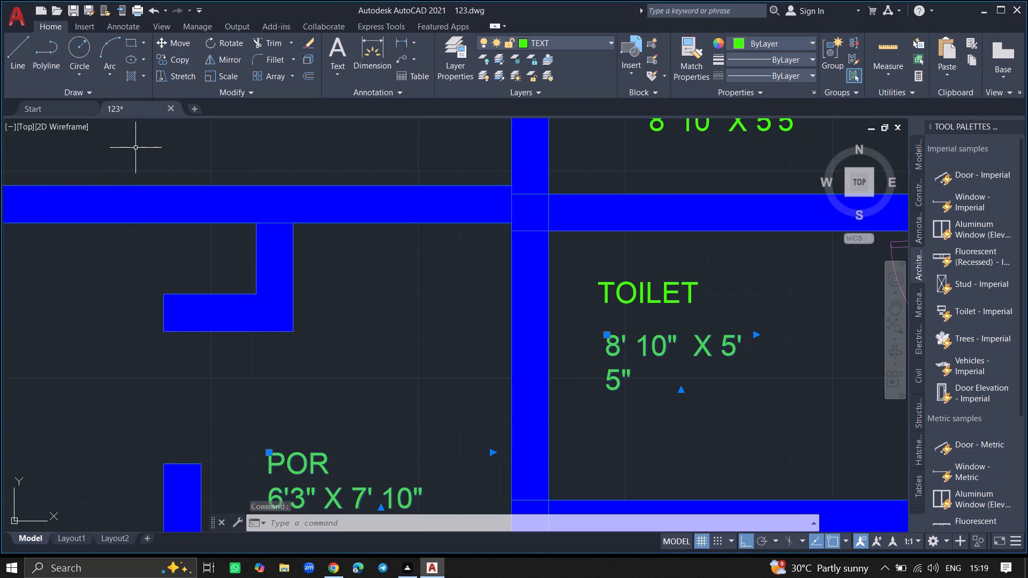
{"action": "scroll", "coordinate": [135, 148], "scroll_direction": "down", "scroll_amount": 4, "text": "ctrl"}
{"action": "scroll", "coordinate": [163, 198], "scroll_direction": "down", "scroll_amount": 9, "text": "ctrl"}
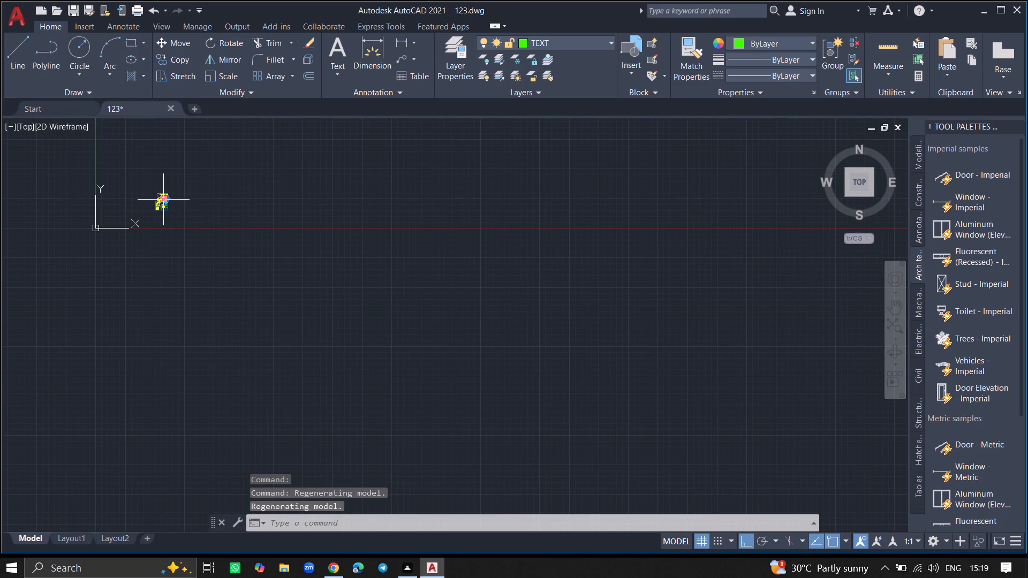
{"action": "key", "text": "F1"}
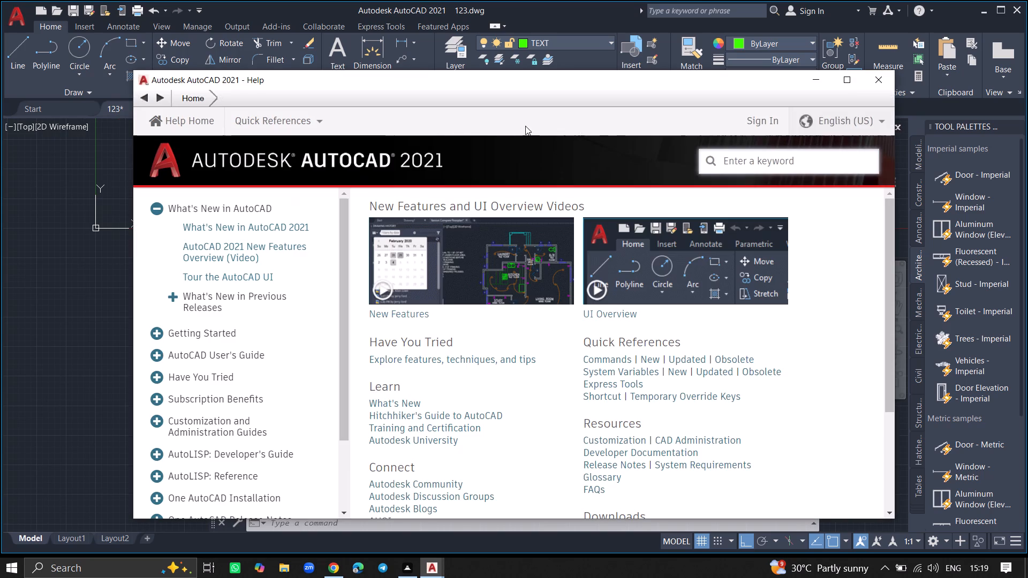
{"action": "left_click", "coordinate": [885, 71]}
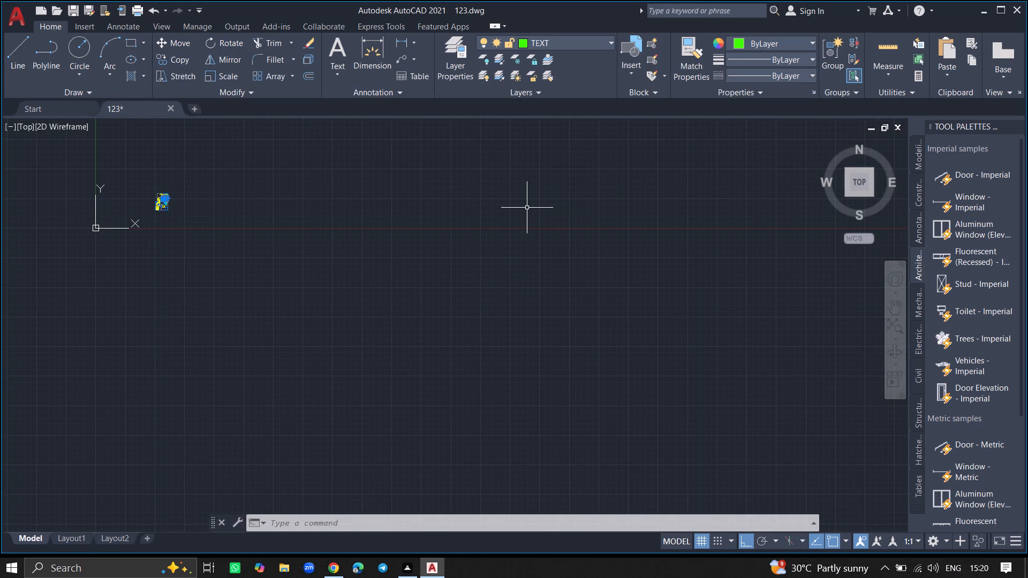
{"action": "key", "text": "Escape"}
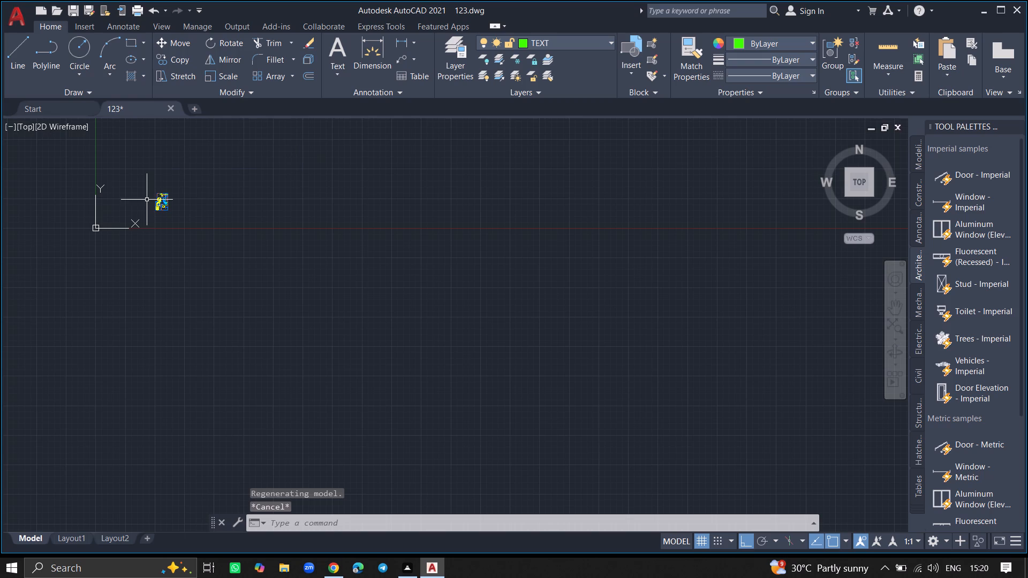
Move the counter edge lines of the kitchen and wet kitchen to the WALLS layer and clear the selection.
{"action": "scroll", "coordinate": [146, 200], "scroll_direction": "up", "scroll_amount": 6, "text": "ctrl"}
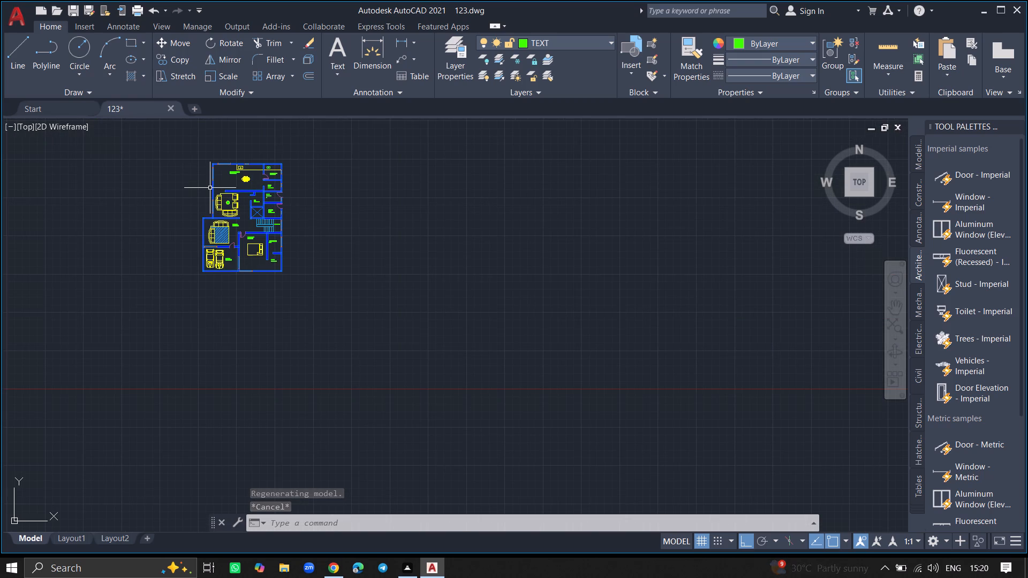
{"action": "scroll", "coordinate": [210, 188], "scroll_direction": "up", "scroll_amount": 2, "text": "ctrl"}
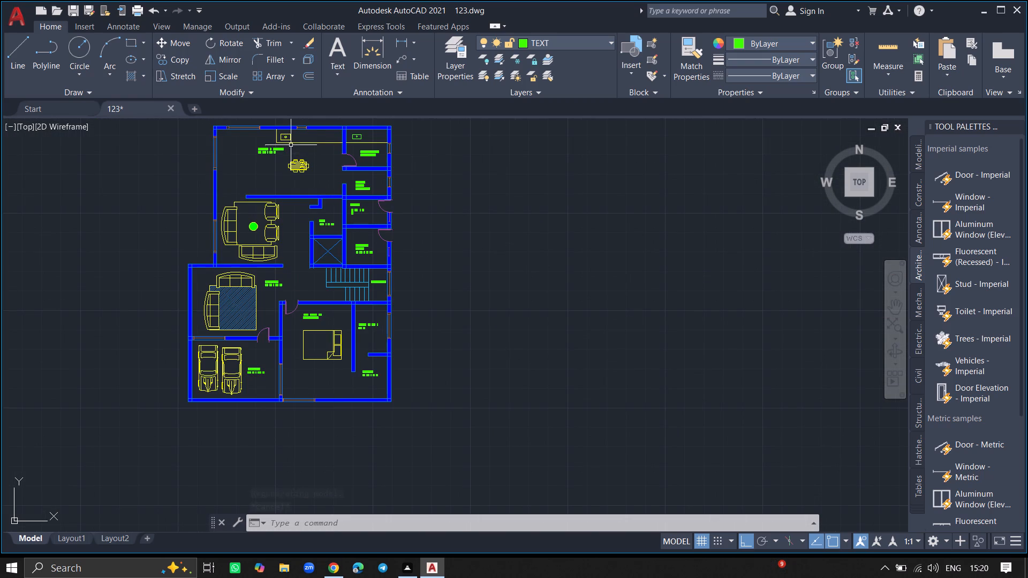
{"action": "scroll", "coordinate": [293, 138], "scroll_direction": "up", "scroll_amount": 4, "text": "ctrl"}
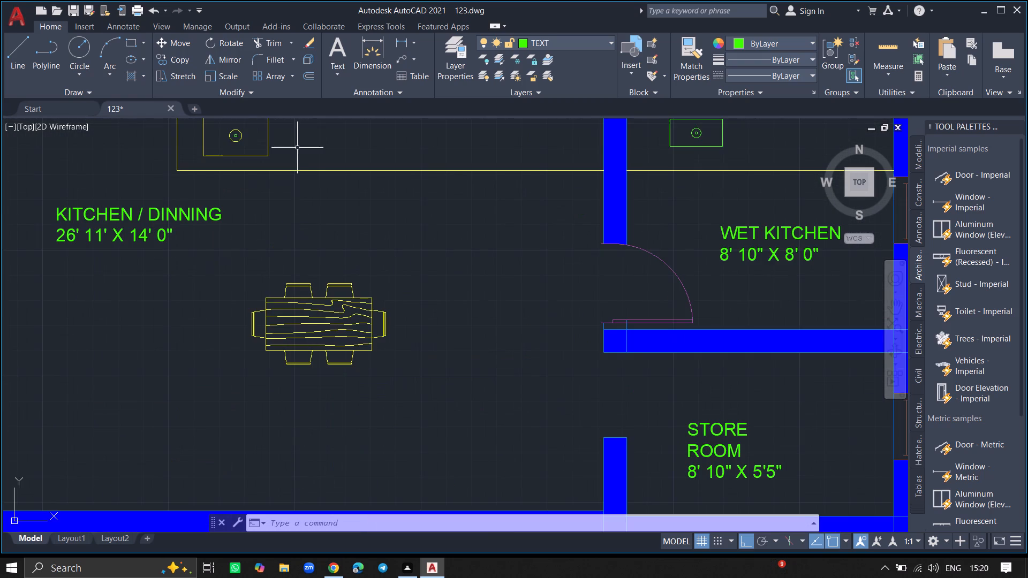
{"action": "left_click", "coordinate": [316, 171]}
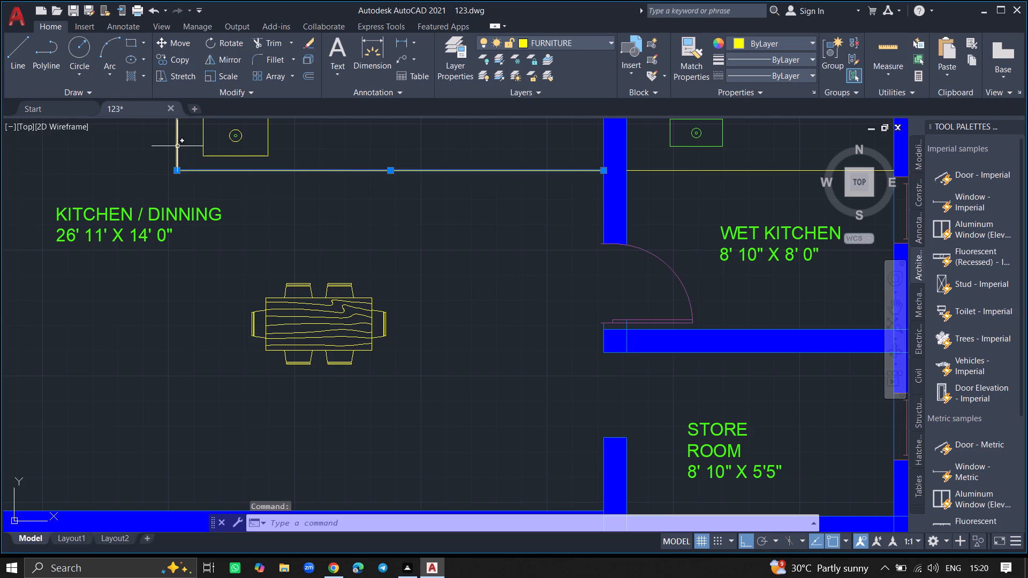
{"action": "left_click", "coordinate": [177, 146]}
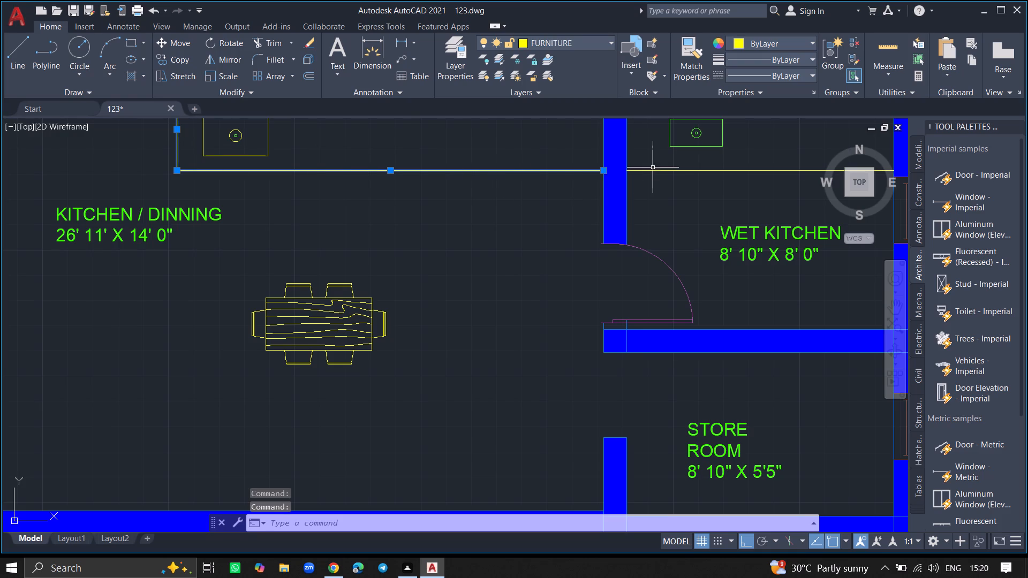
{"action": "left_click", "coordinate": [653, 171]}
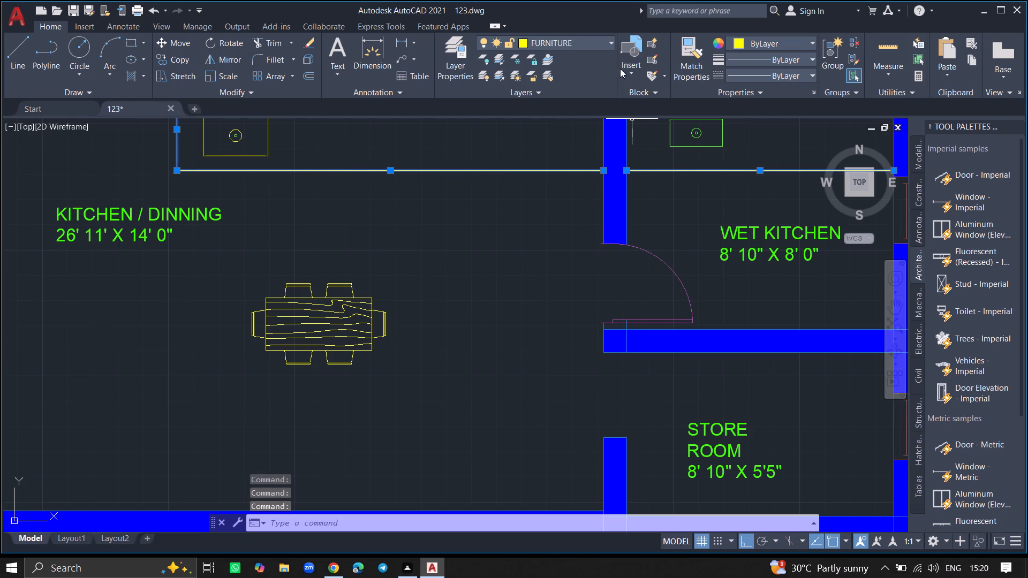
{"action": "left_click", "coordinate": [605, 43]}
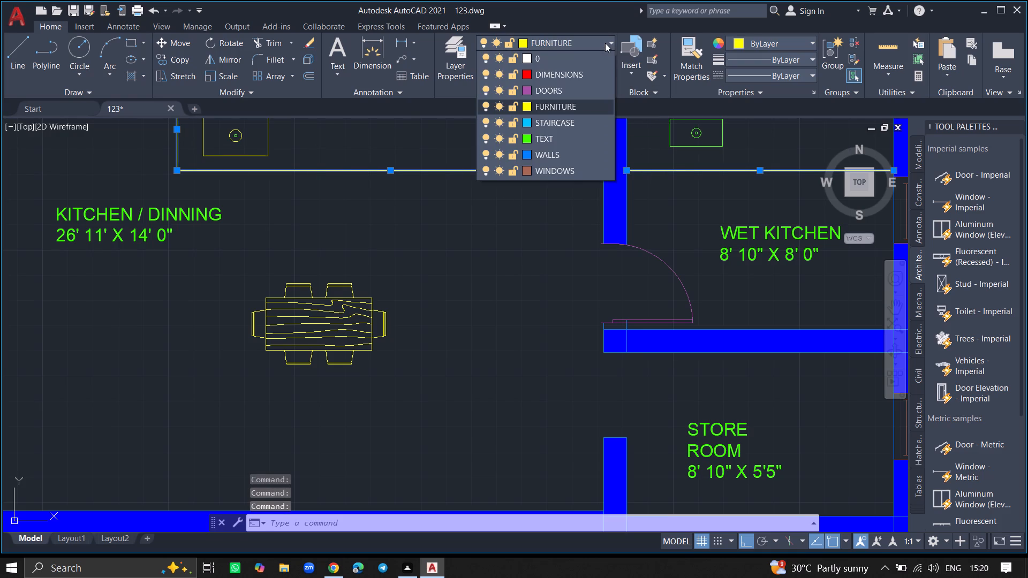
{"action": "left_click", "coordinate": [596, 150]}
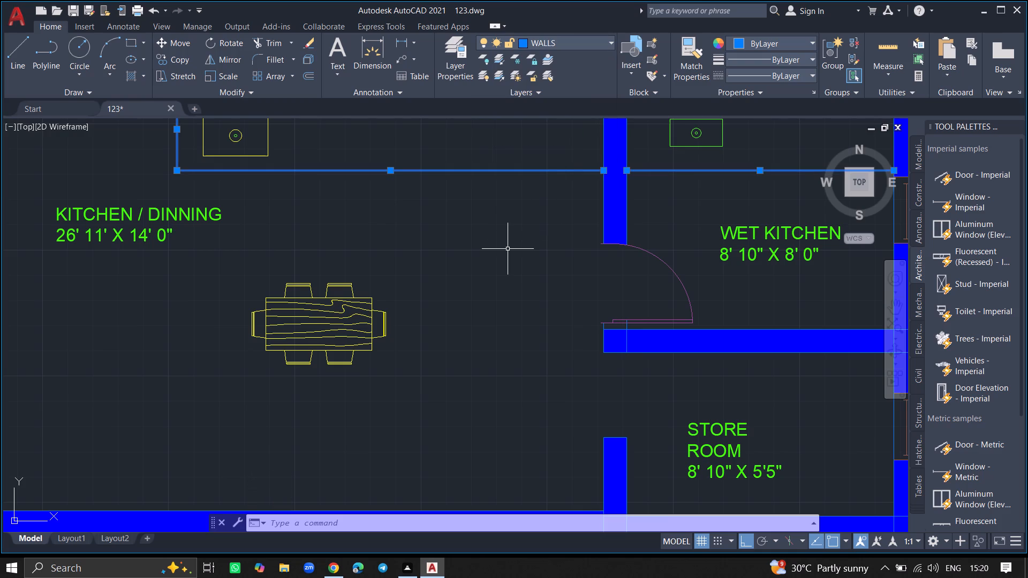
{"action": "key", "text": "Escape"}
Add the two-line multiline text label "LIVING ROOM" and "20' 4" X 14' 3"" above the green circle between the living room sofas.
{"action": "scroll", "coordinate": [508, 249], "scroll_direction": "down", "scroll_amount": 3, "text": "ctrl"}
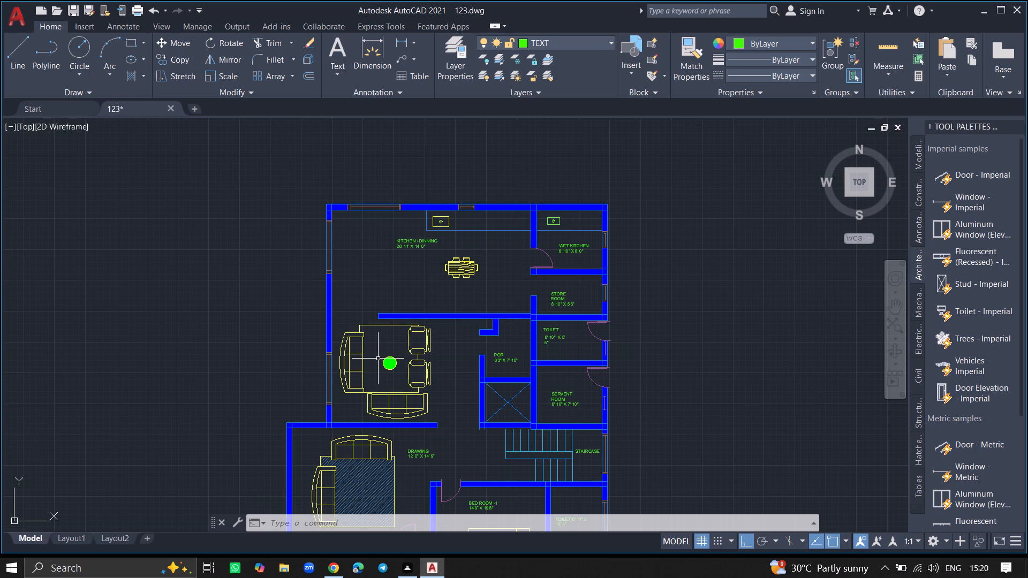
{"action": "scroll", "coordinate": [378, 359], "scroll_direction": "up", "scroll_amount": 3, "text": "ctrl"}
{"action": "type", "text": "MTEXT"}
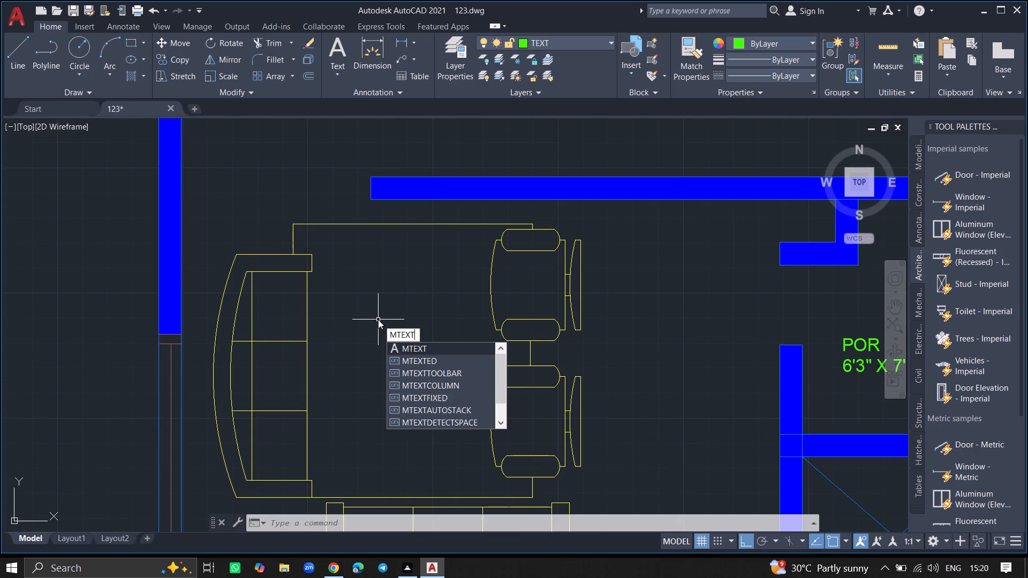
{"action": "key", "text": "Return"}
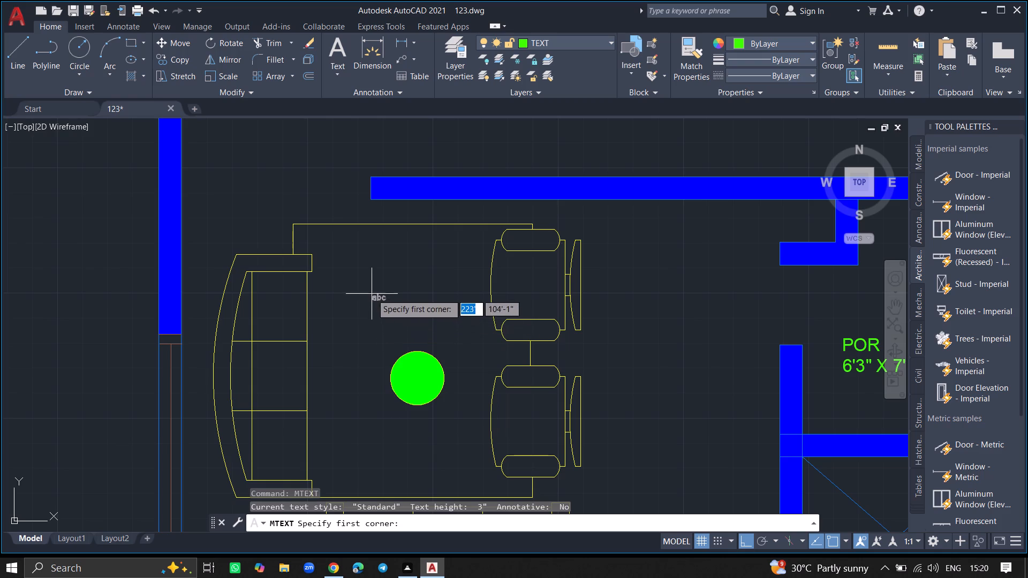
{"action": "left_click", "coordinate": [353, 262]}
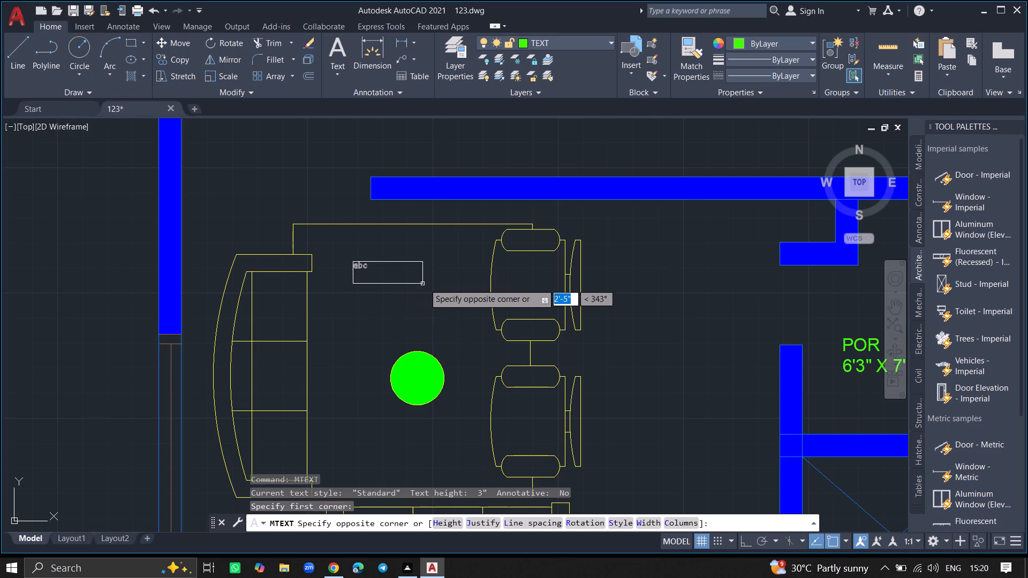
{"action": "left_click", "coordinate": [467, 287]}
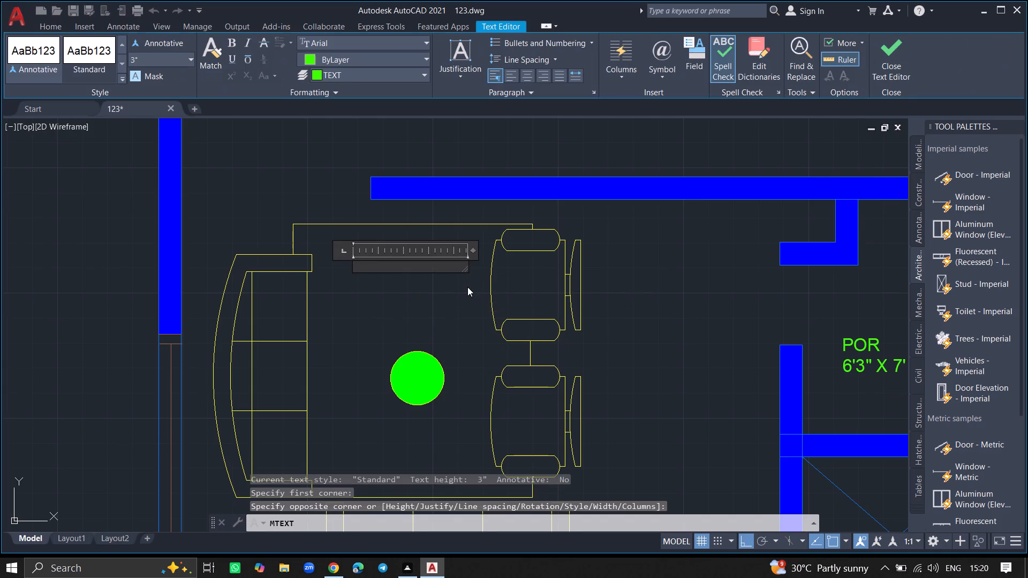
{"action": "type", "text": "LIVING"}
{"action": "key", "text": "space"}
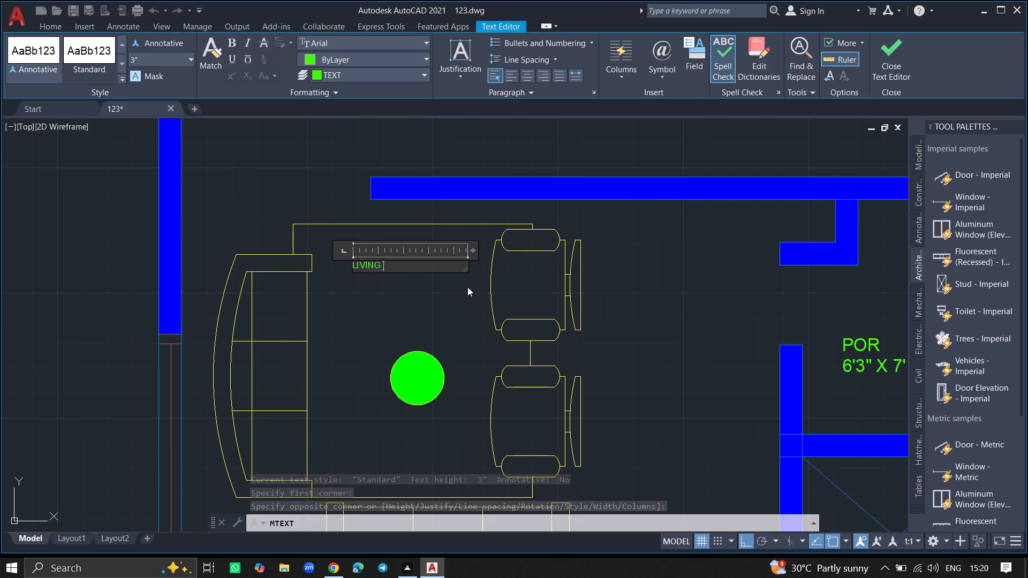
{"action": "type", "text": "ROOM"}
{"action": "key", "text": "space"}
{"action": "key", "text": "Return"}
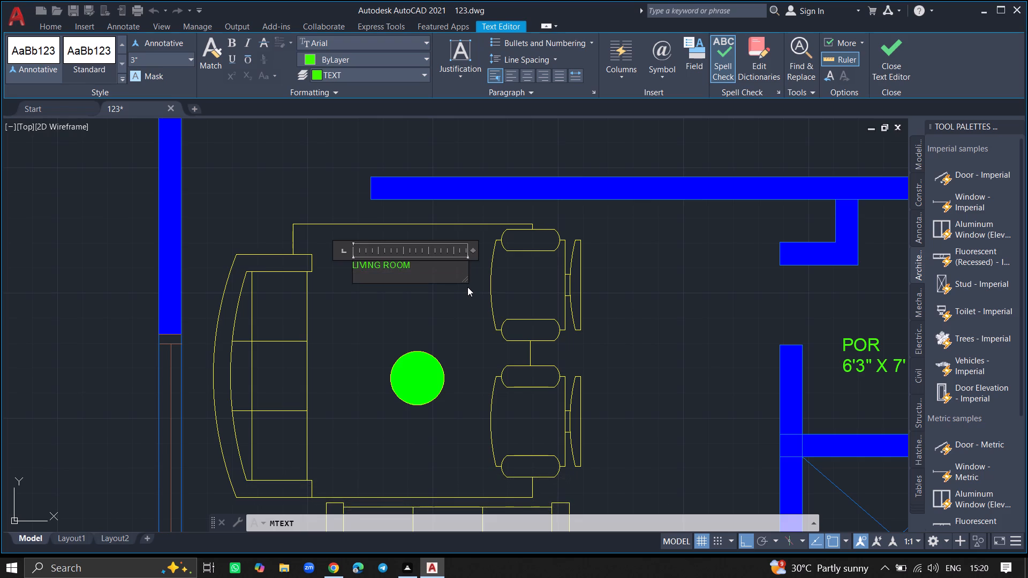
{"action": "type", "text": "20'"}
{"action": "key", "text": "space"}
{"action": "key", "text": "4"}
{"action": "type", "text": "\""}
{"action": "key", "text": "space"}
{"action": "type", "text": "X"}
{"action": "key", "text": "space"}
{"action": "key", "text": "1"}
{"action": "key", "text": "4"}
{"action": "key", "text": "apostrophe"}
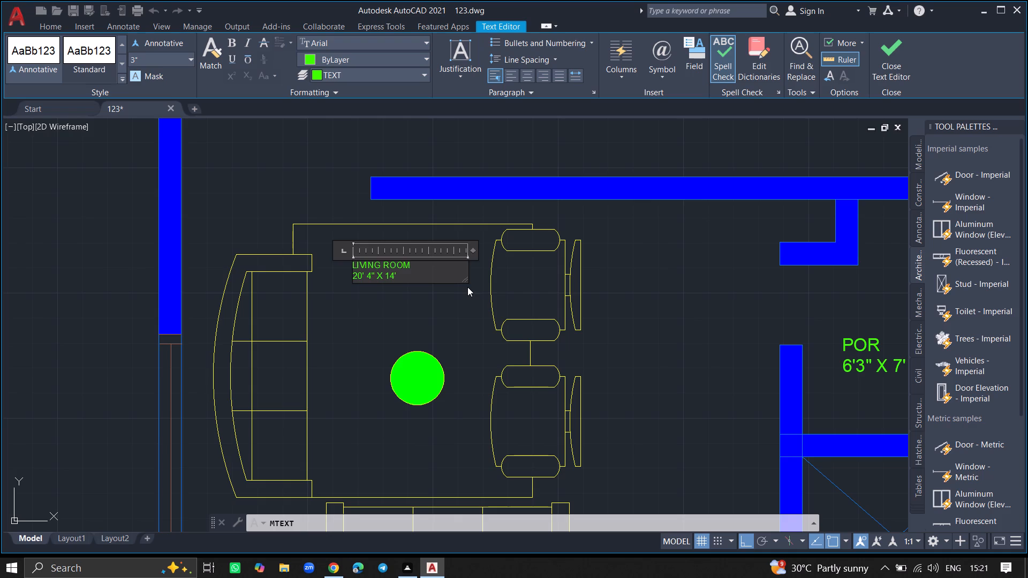
{"action": "key", "text": "space"}
{"action": "type", "text": "3"}
{"action": "key", "text": "shift+quotedbl"}
{"action": "left_click", "coordinate": [442, 301]}
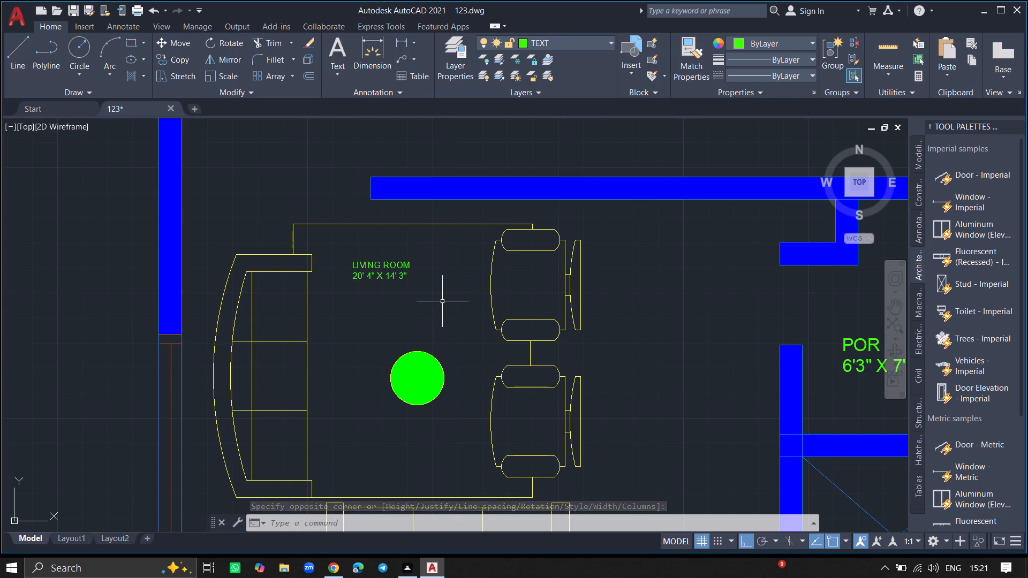
Add the two-line multiline text label "LIFT" and "5' 11" X 5'5"" in the upper part of the crossed lift shaft.
{"action": "scroll", "coordinate": [442, 301], "scroll_direction": "down", "scroll_amount": 2, "text": "ctrl"}
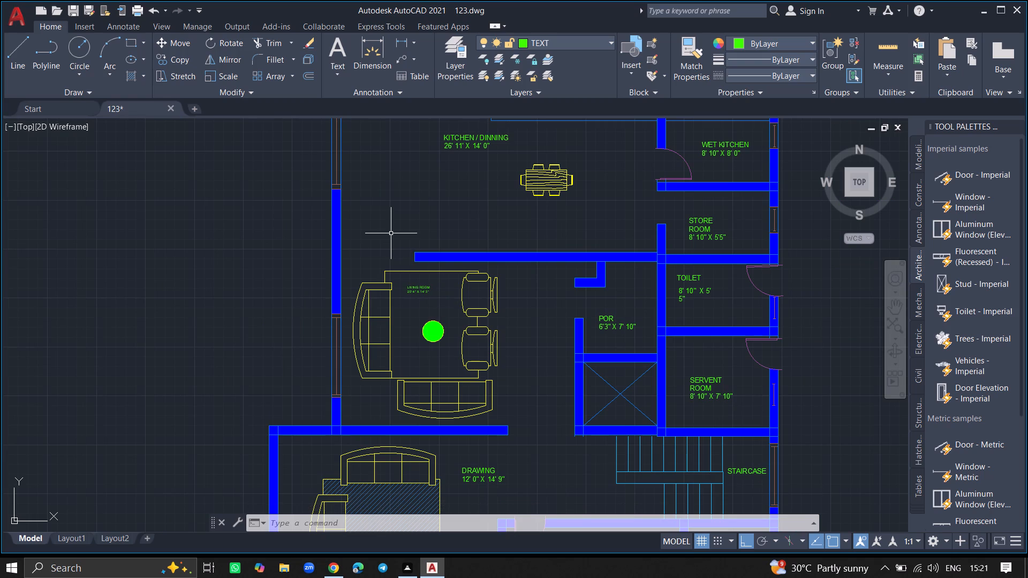
{"action": "scroll", "coordinate": [590, 400], "scroll_direction": "up", "scroll_amount": 6, "text": "ctrl"}
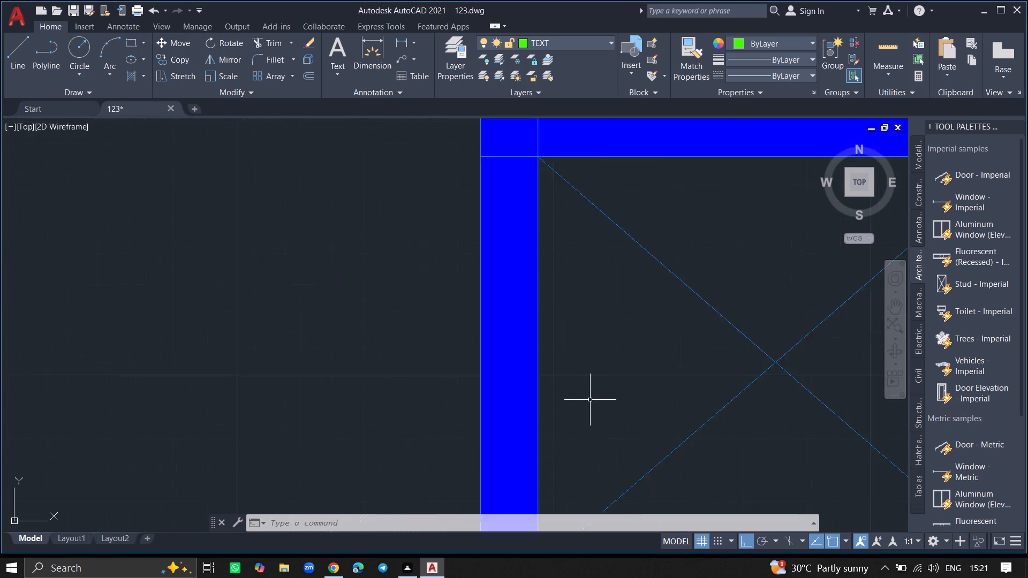
{"action": "scroll", "coordinate": [590, 400], "scroll_direction": "up", "scroll_amount": 2, "text": "ctrl"}
{"action": "scroll", "coordinate": [590, 400], "scroll_direction": "down", "scroll_amount": 6, "text": "ctrl"}
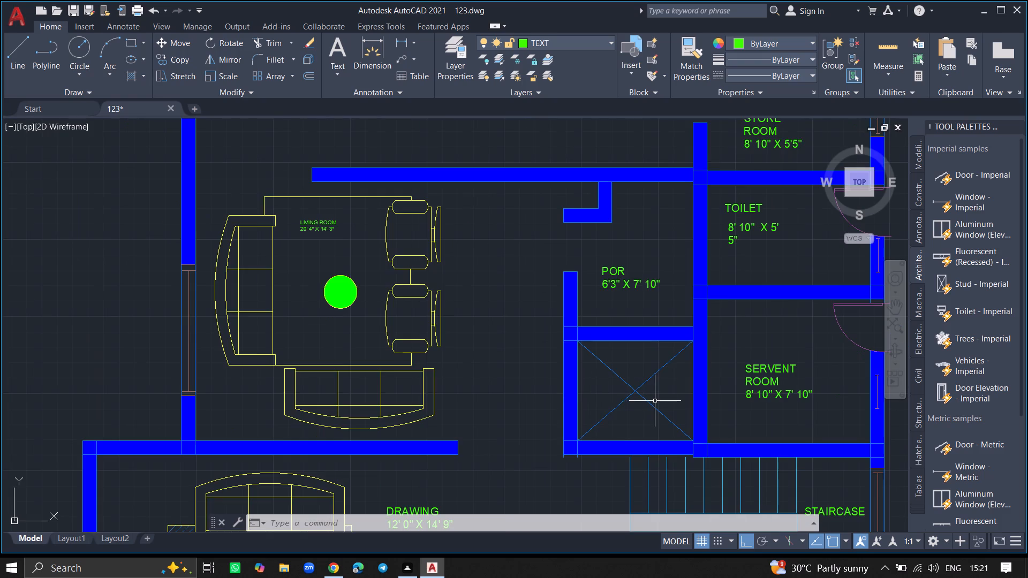
{"action": "scroll", "coordinate": [655, 401], "scroll_direction": "up", "scroll_amount": 2, "text": "ctrl"}
{"action": "type", "text": "MTEXT"}
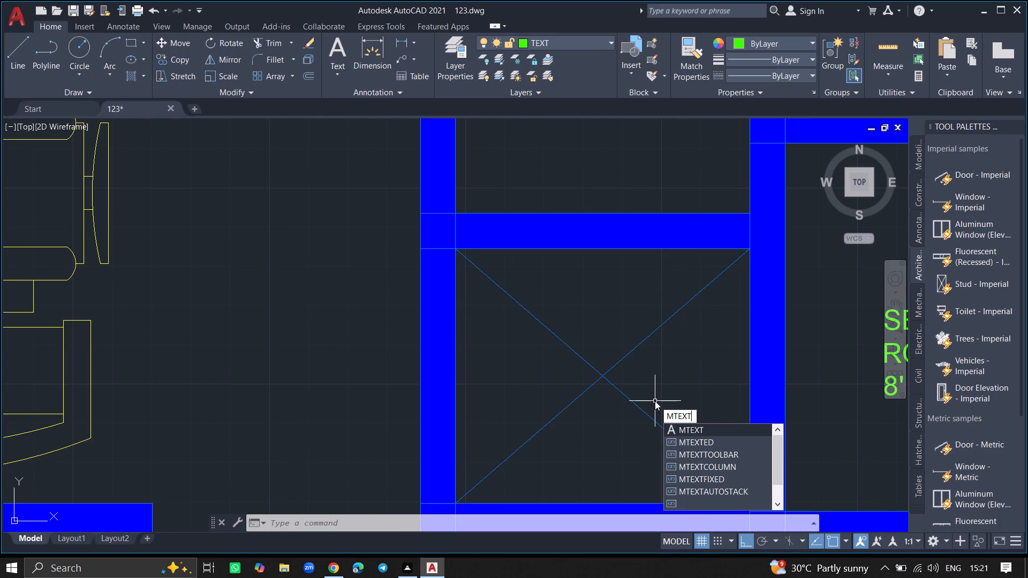
{"action": "key", "text": "Return"}
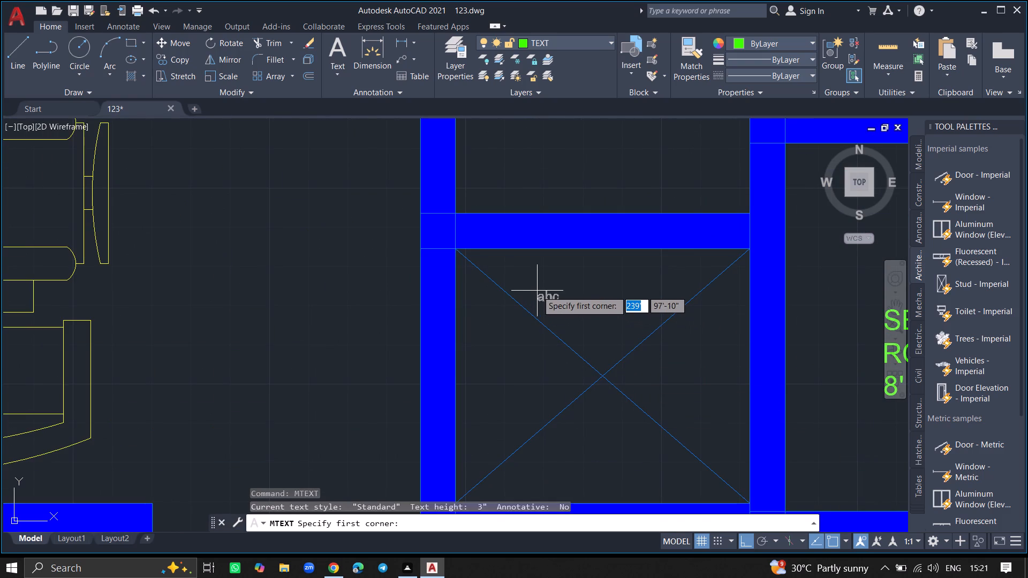
{"action": "left_click", "coordinate": [537, 291]}
{"action": "left_click", "coordinate": [662, 313]}
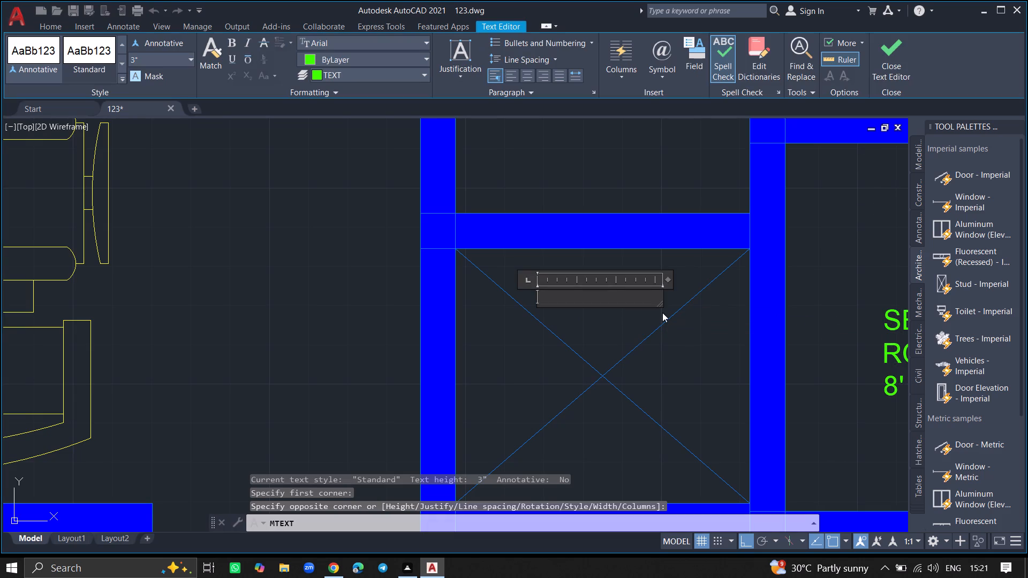
{"action": "type", "text": "LI"}
{"action": "type", "text": "FT"}
{"action": "key", "text": "space"}
{"action": "key", "text": "Return"}
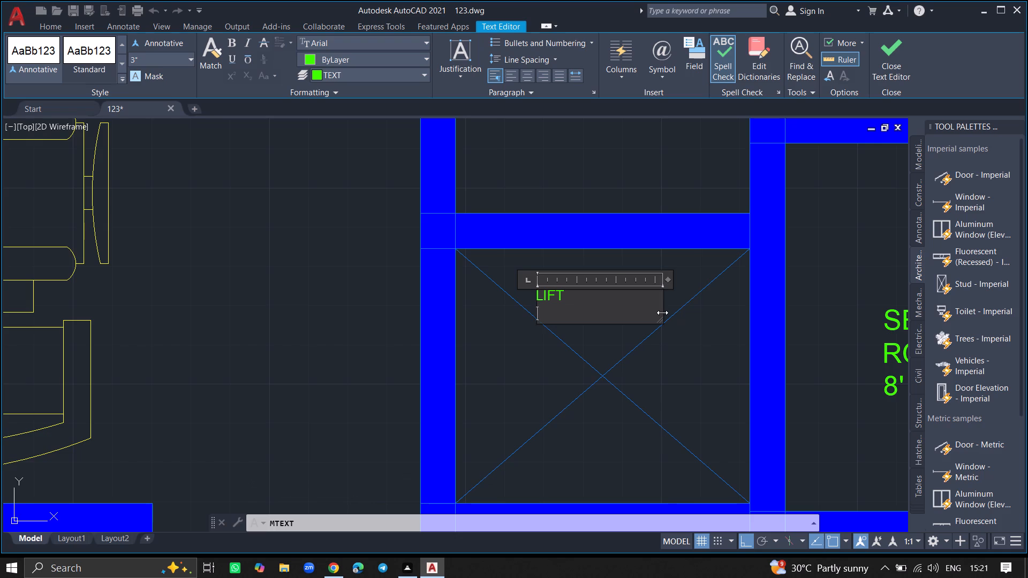
{"action": "key", "text": "5"}
{"action": "type", "text": "'"}
{"action": "key", "text": "space"}
{"action": "key", "text": "1"}
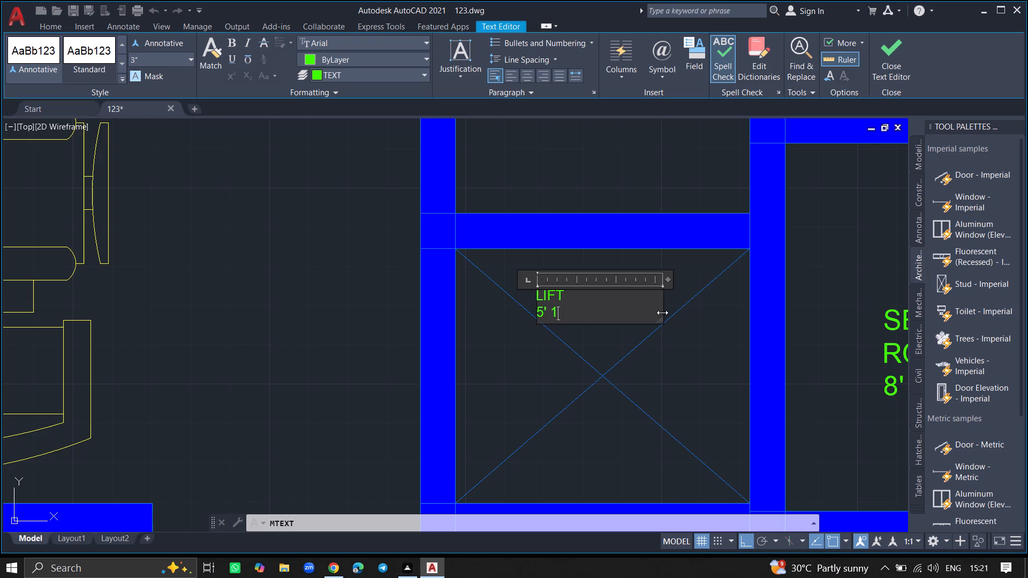
{"action": "key", "text": "1"}
{"action": "key", "text": "shift+quotedbl"}
{"action": "key", "text": "space"}
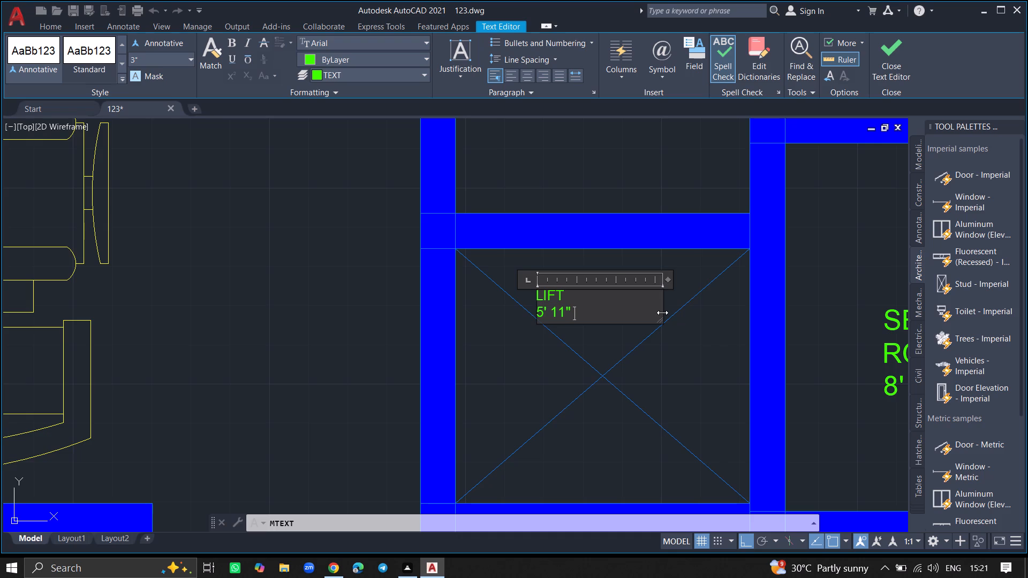
{"action": "key", "text": "space"}
{"action": "type", "text": "X"}
{"action": "key", "text": "space"}
{"action": "key", "text": "5"}
{"action": "key", "text": "apostrophe"}
{"action": "key", "text": "5"}
{"action": "key", "text": "shift+quotedbl"}
{"action": "left_click", "coordinate": [671, 361]}
Set the text height of both the LIFT and LIVING ROOM labels to 5", and clear the selection.
{"action": "scroll", "coordinate": [671, 361], "scroll_direction": "down", "scroll_amount": 5, "text": "ctrl"}
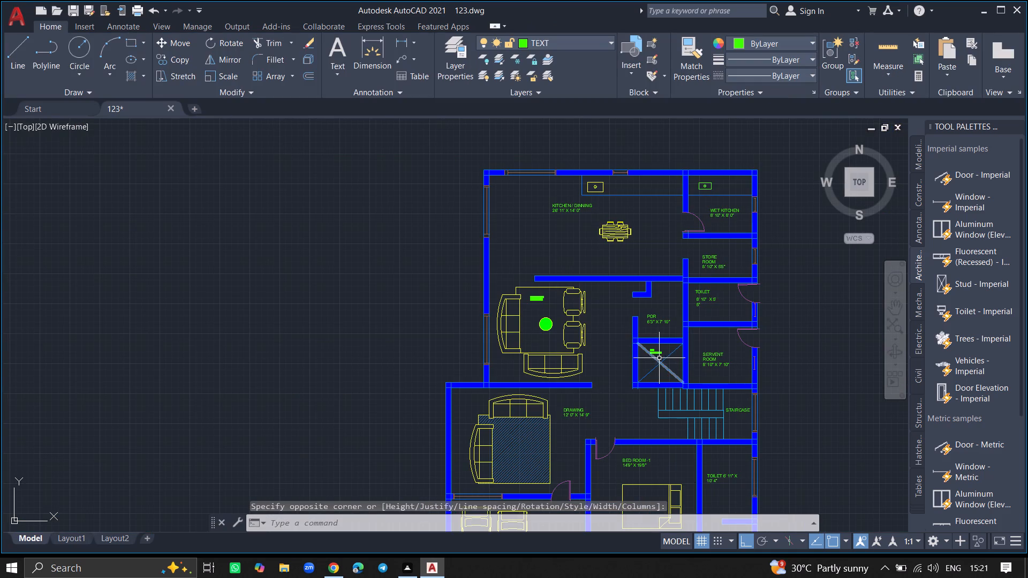
{"action": "left_click", "coordinate": [659, 354]}
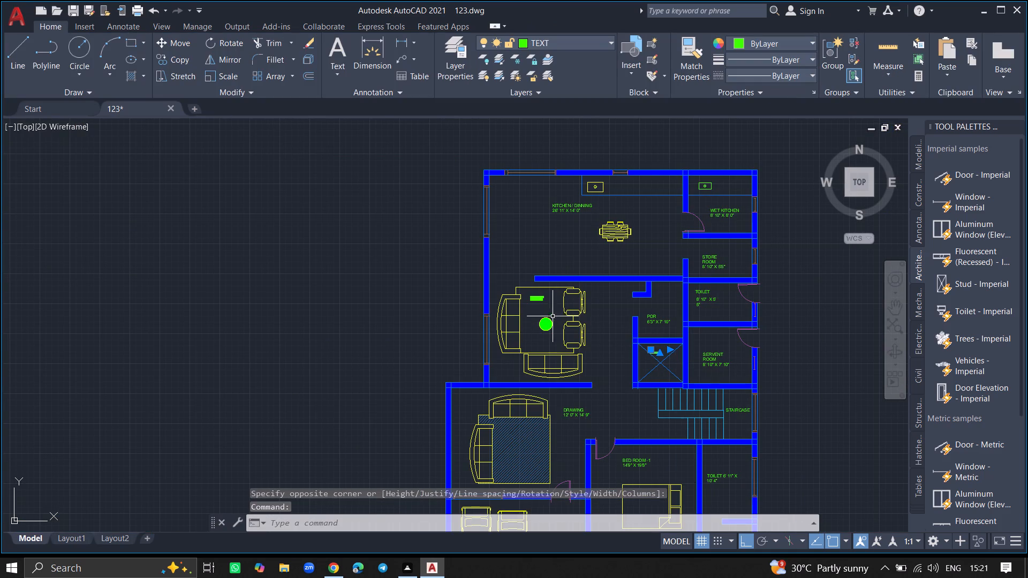
{"action": "left_click", "coordinate": [540, 300]}
{"action": "type", "text": "PR"}
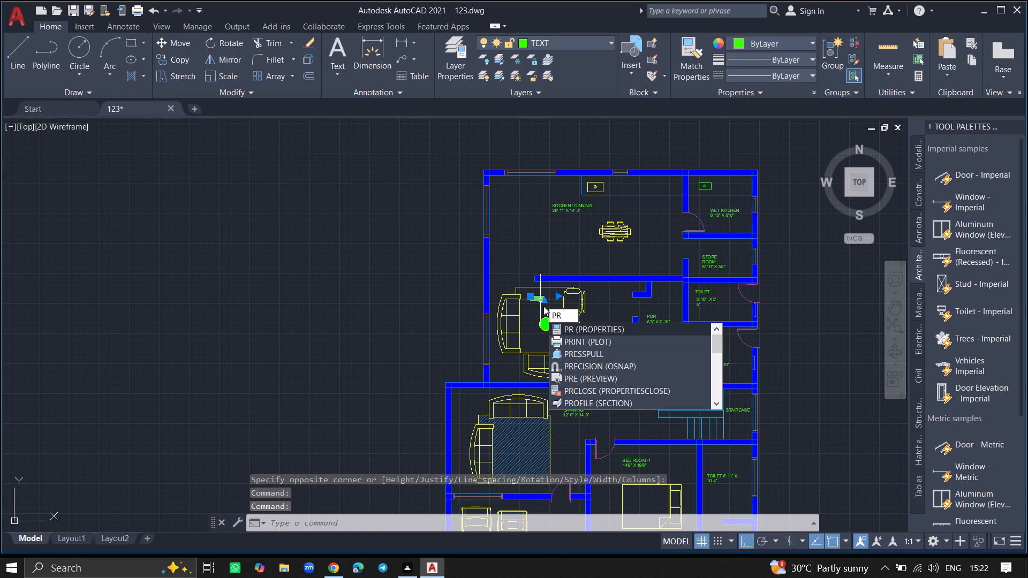
{"action": "left_click", "coordinate": [562, 328]}
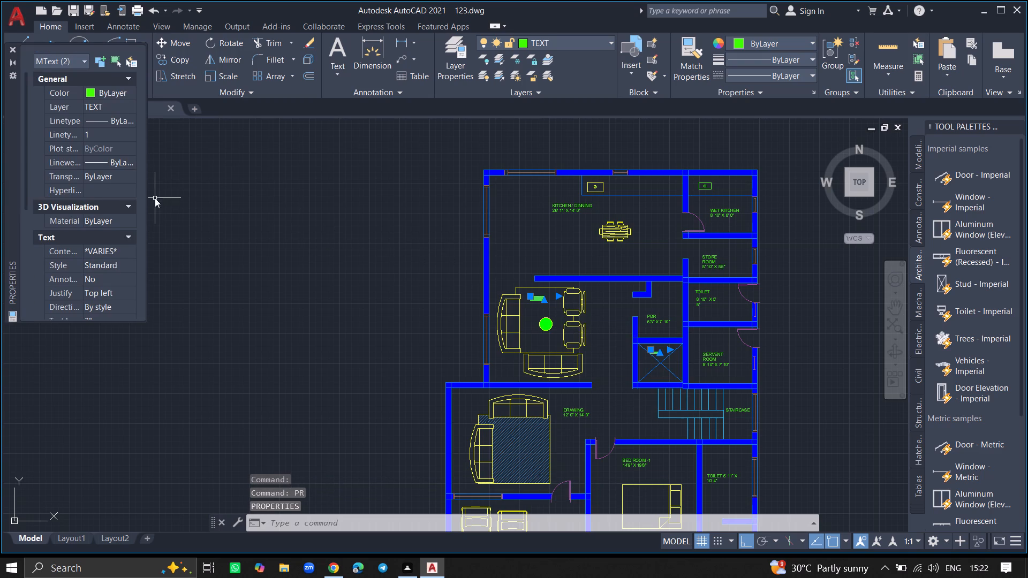
{"action": "left_click", "coordinate": [25, 212]}
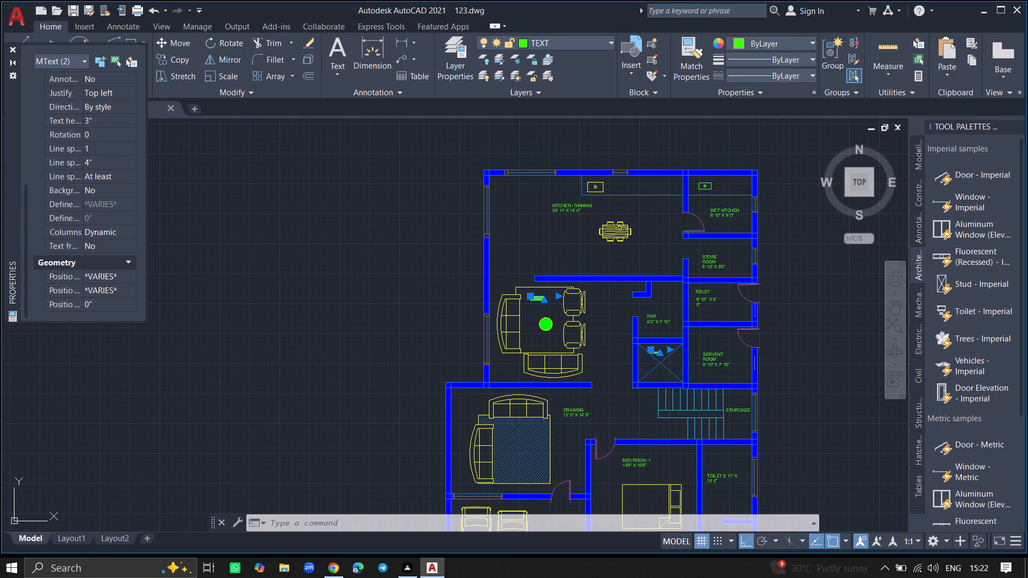
{"action": "left_click", "coordinate": [100, 119]}
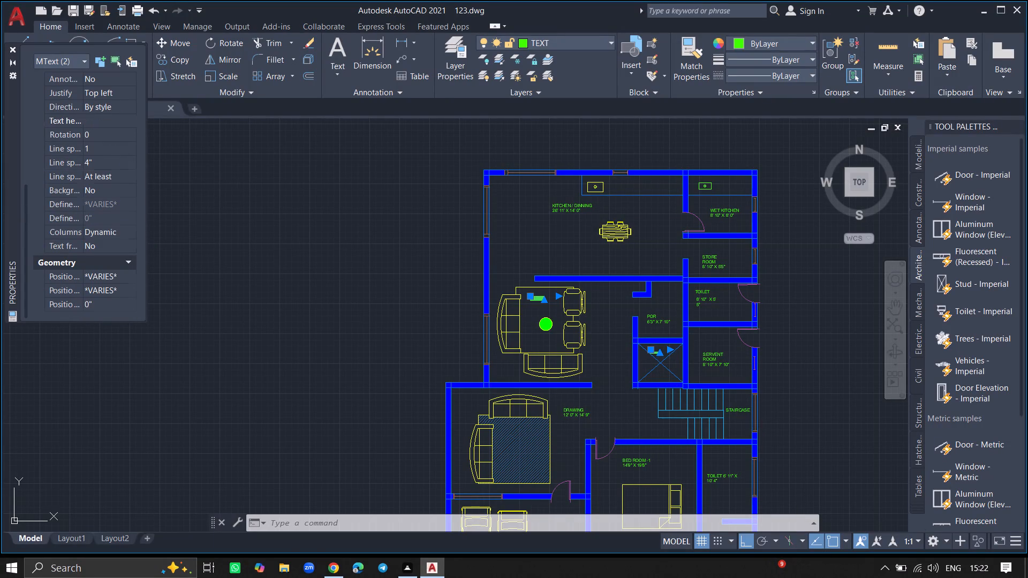
{"action": "key", "text": "BackSpace"}
{"action": "key", "text": "5"}
{"action": "key", "text": "shift+quotedbl"}
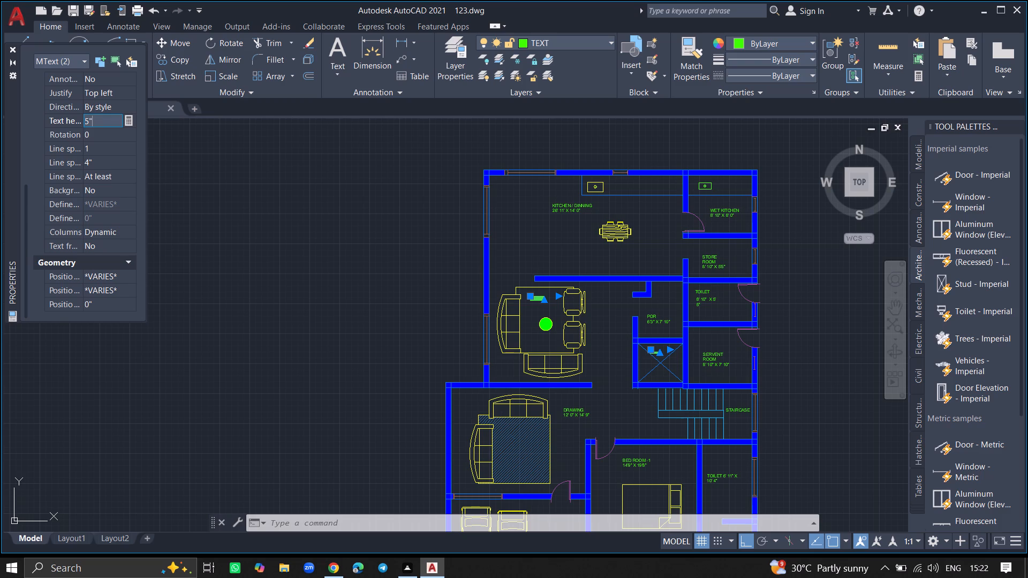
{"action": "left_click", "coordinate": [209, 184]}
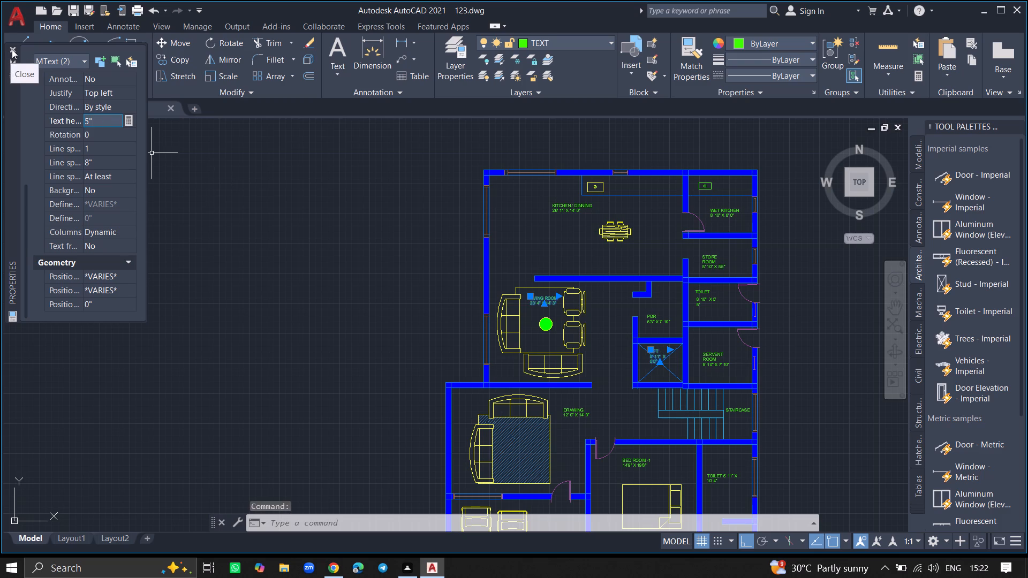
{"action": "left_click", "coordinate": [12, 49]}
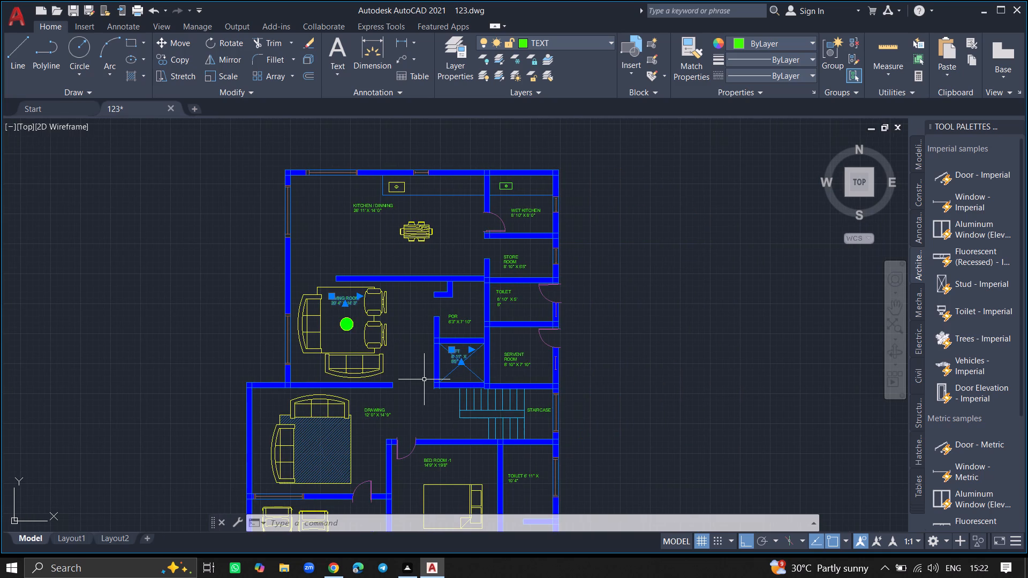
{"action": "key", "text": "Escape"}
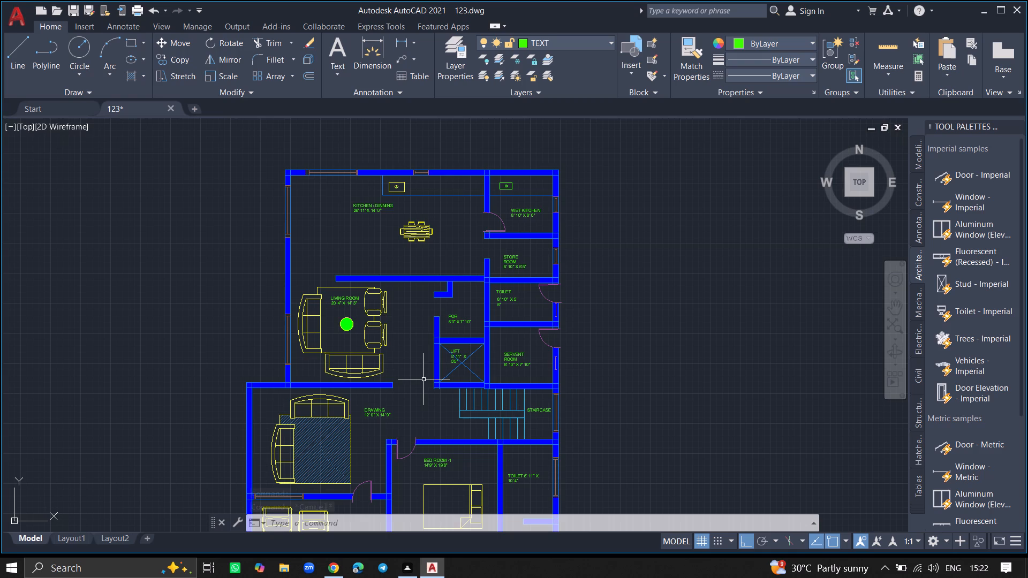
Make WALLS the current layer for drawing in the WALKIN room.
{"action": "scroll", "coordinate": [424, 379], "scroll_direction": "down", "scroll_amount": 2, "text": "ctrl"}
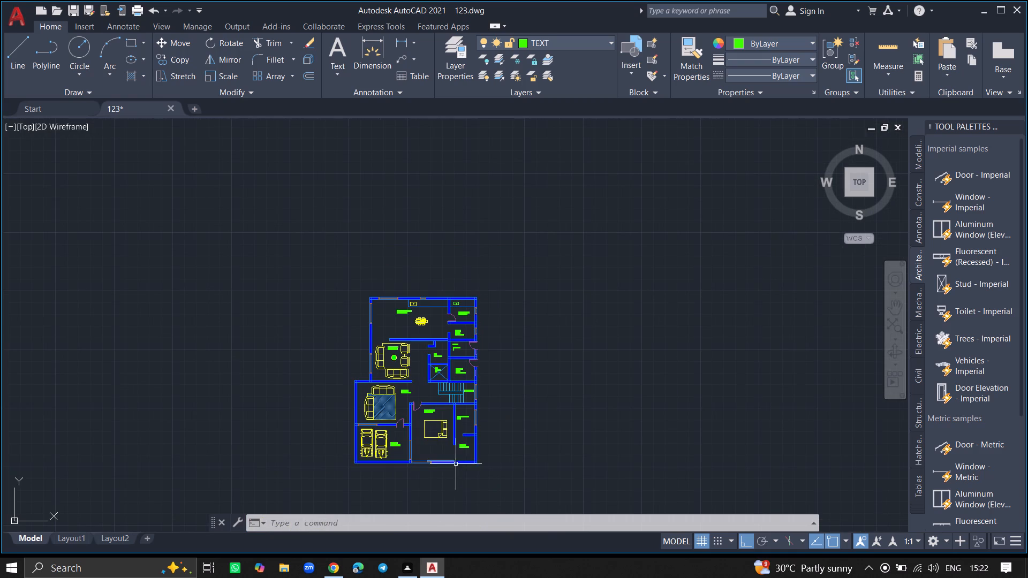
{"action": "scroll", "coordinate": [459, 467], "scroll_direction": "up", "scroll_amount": 7, "text": "ctrl"}
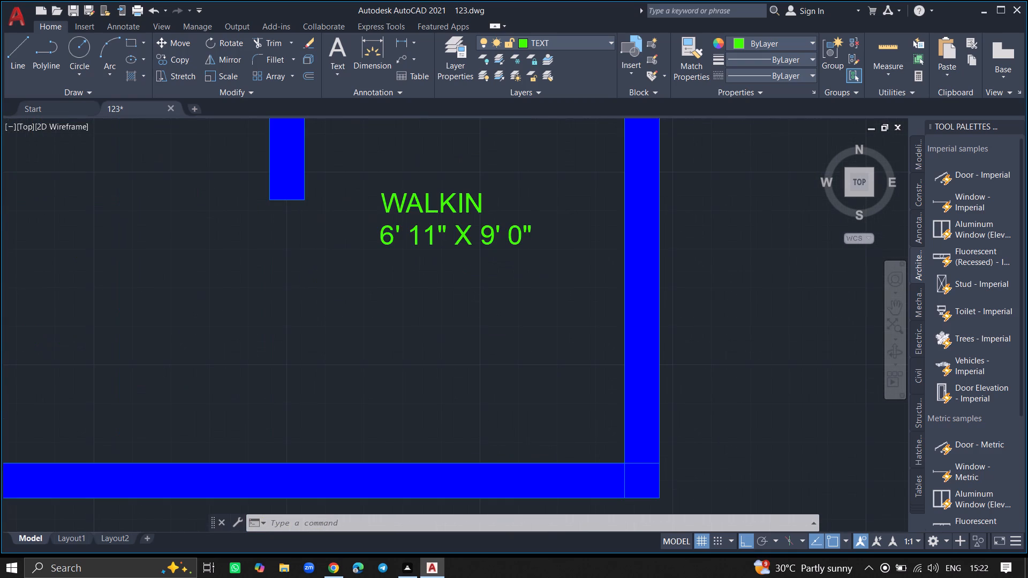
{"action": "scroll", "coordinate": [485, 436], "scroll_direction": "down", "scroll_amount": 2, "text": "ctrl"}
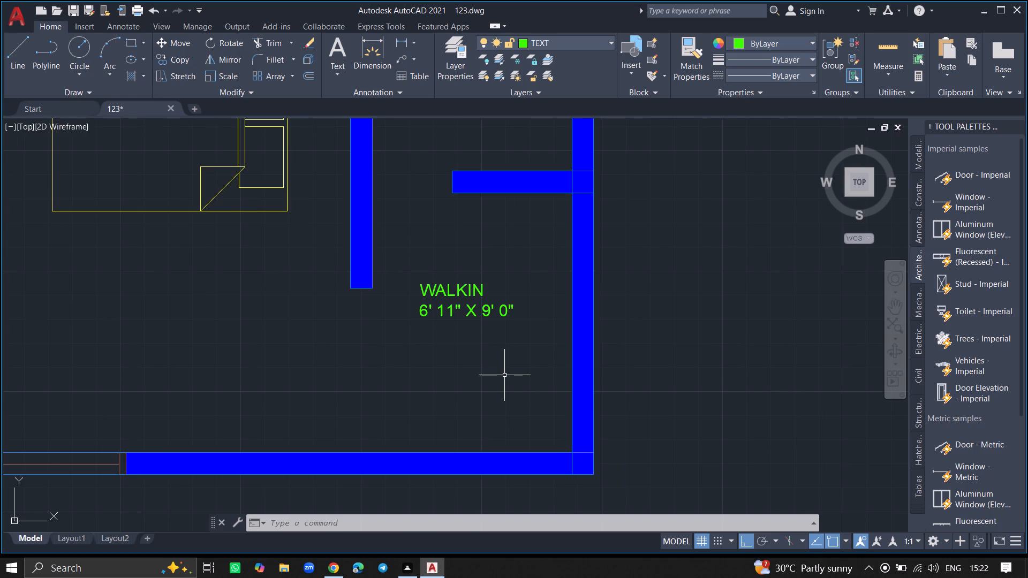
{"action": "double_click", "coordinate": [460, 69]}
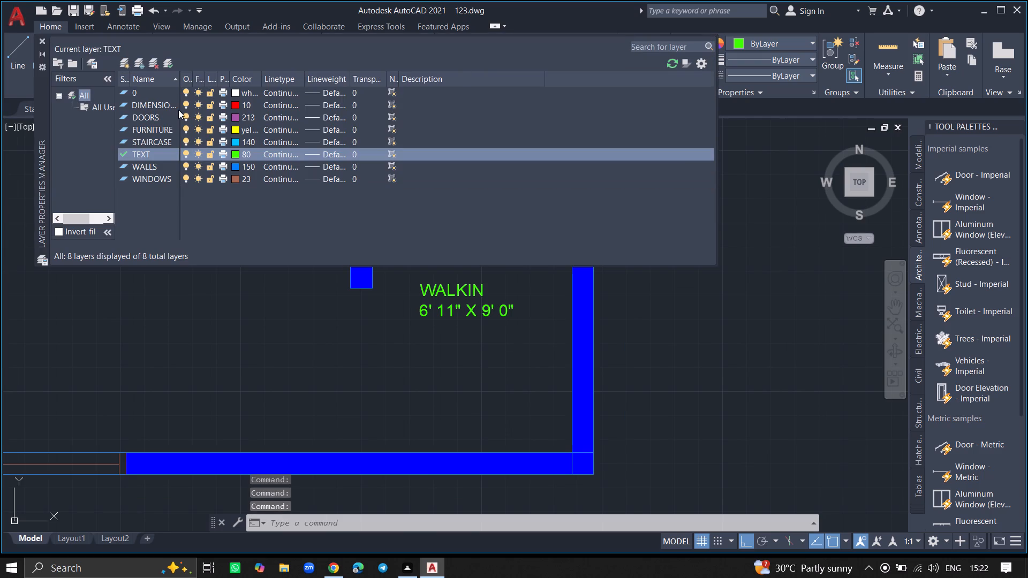
{"action": "double_click", "coordinate": [144, 163]}
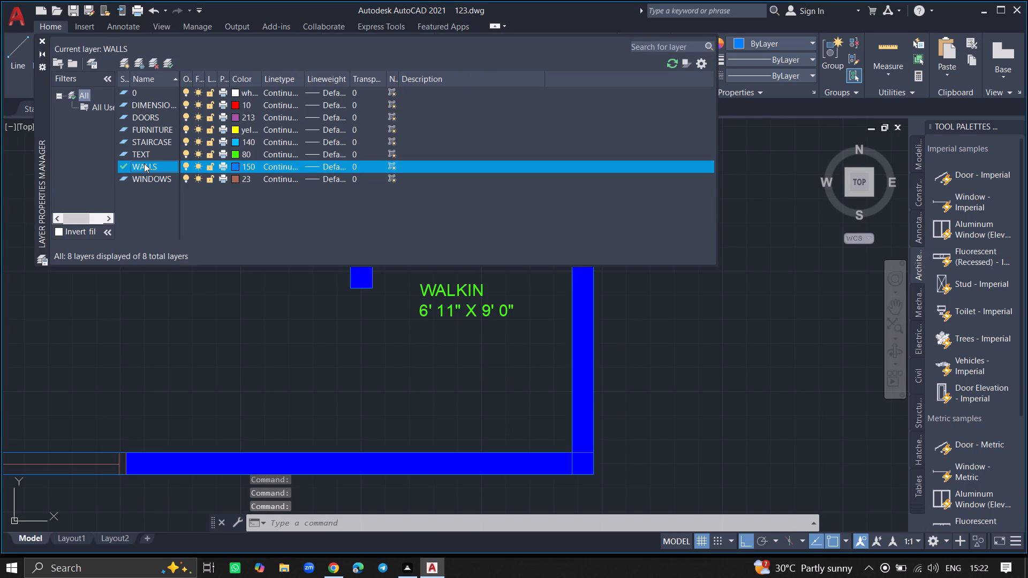
{"action": "left_click", "coordinate": [42, 36]}
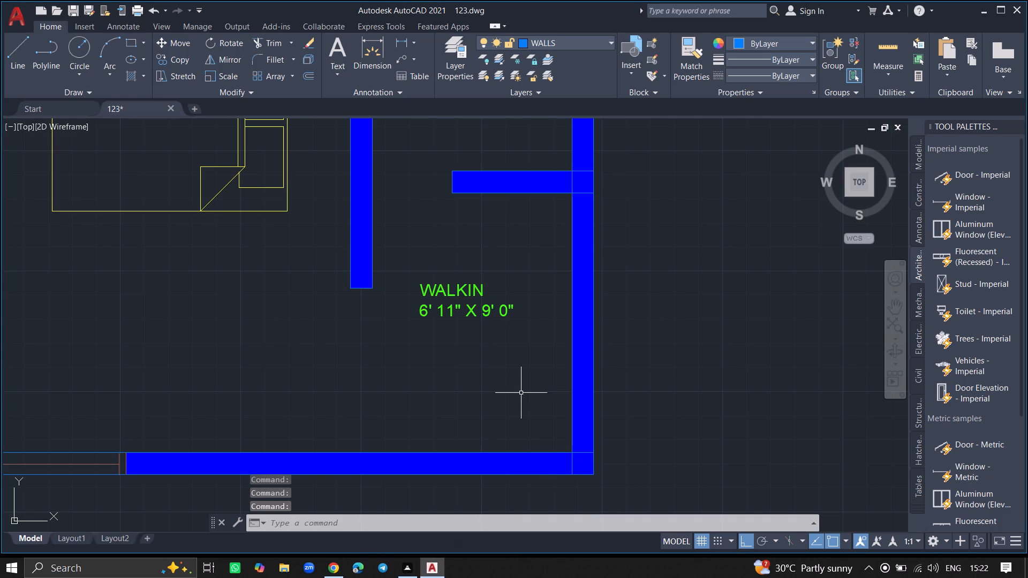
Draw the east wardrobe outline in the WALKIN room: about 1'-5" out along the upper wall, then straight down to the bottom wall.
{"action": "key", "text": "l"}
{"action": "key", "text": "Return"}
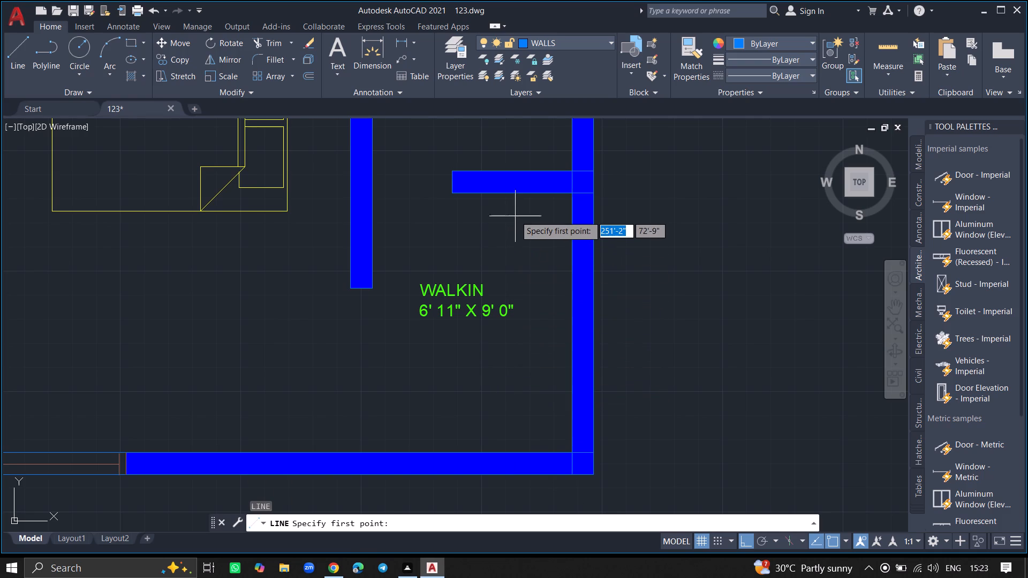
{"action": "left_click", "coordinate": [571, 195]}
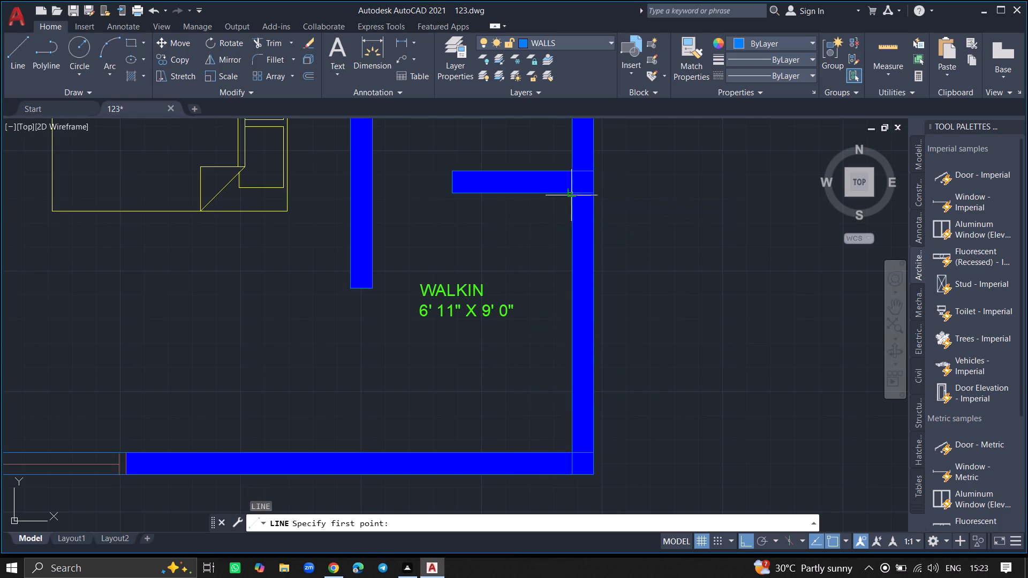
{"action": "left_click", "coordinate": [530, 193]}
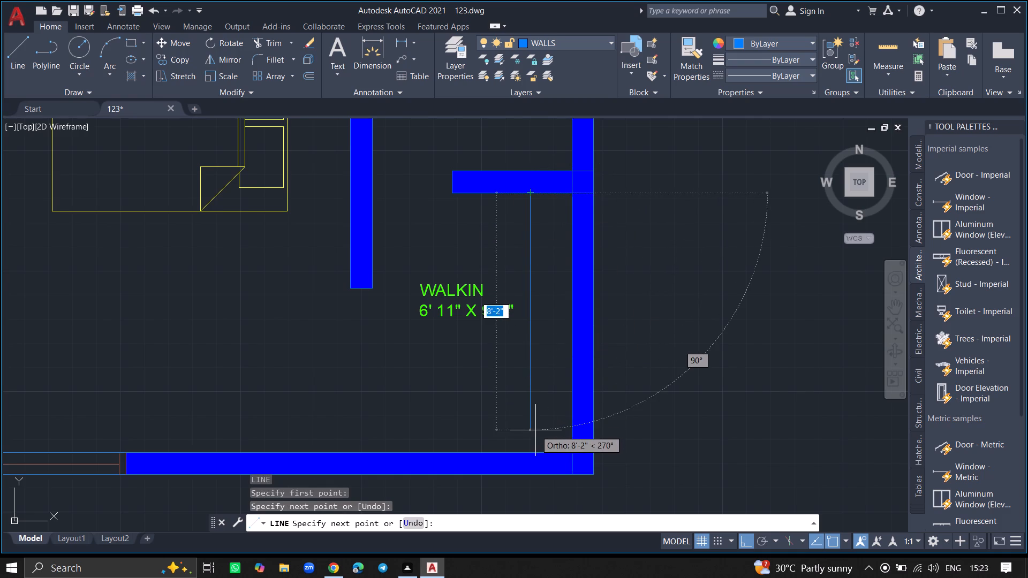
{"action": "left_click", "coordinate": [532, 454]}
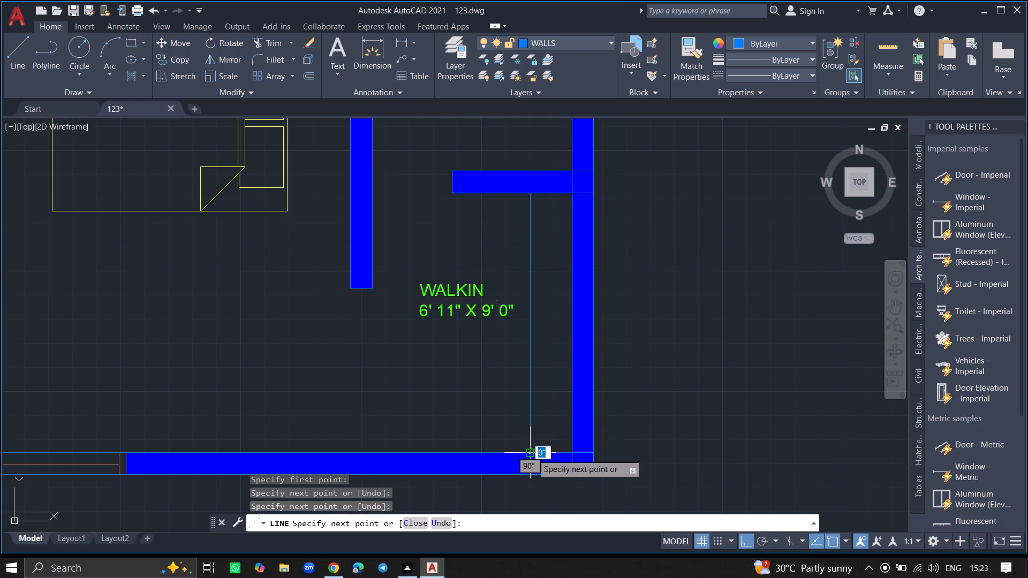
{"action": "key", "text": "Return"}
Outline a bottom-wall wardrobe in the WALKIN room, about 1'-5" deep and 5'-6" long, extending west from the east wardrobe's front line.
{"action": "key", "text": "l"}
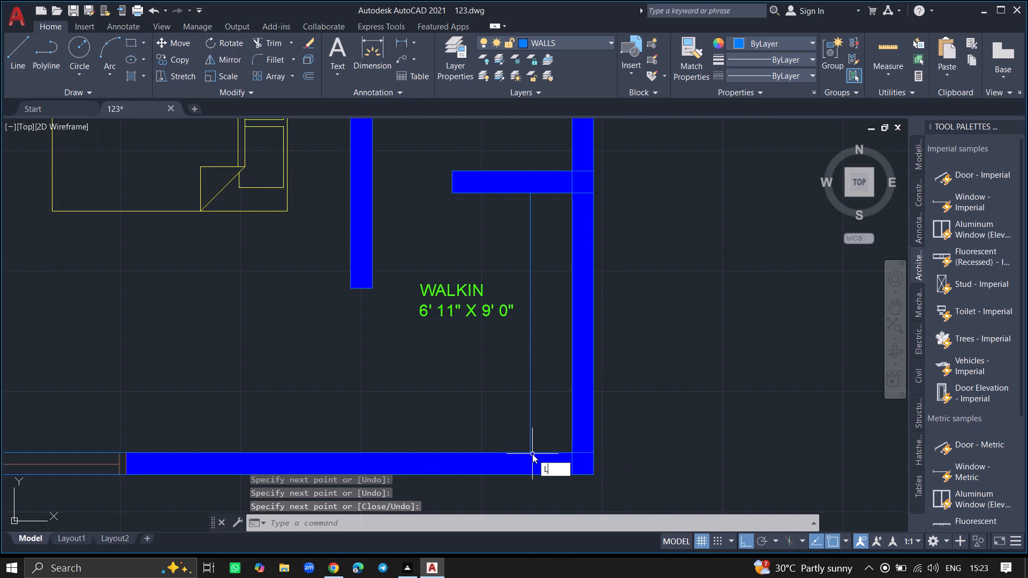
{"action": "key", "text": "Return"}
{"action": "left_click", "coordinate": [532, 454]}
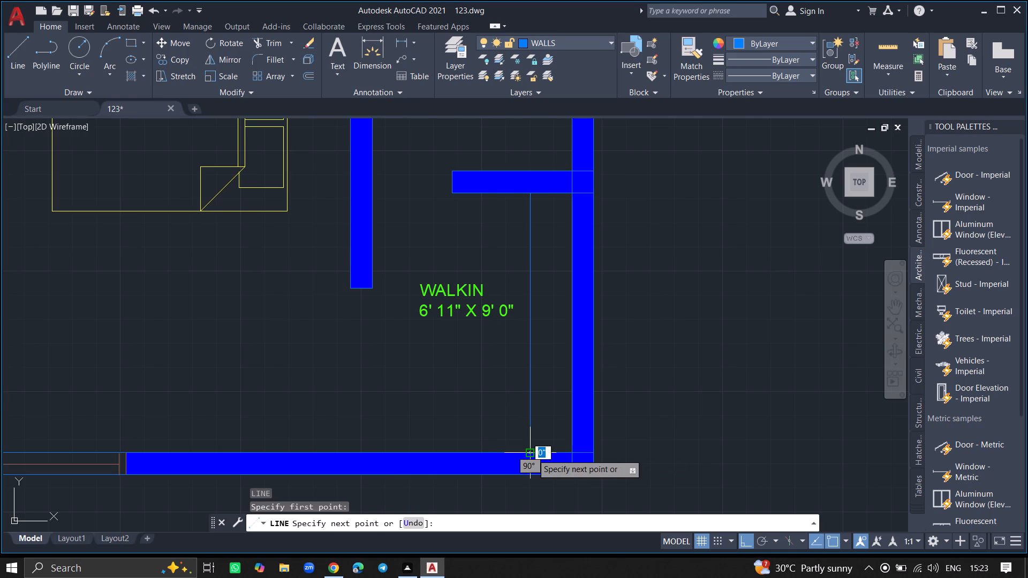
{"action": "left_click", "coordinate": [527, 412]}
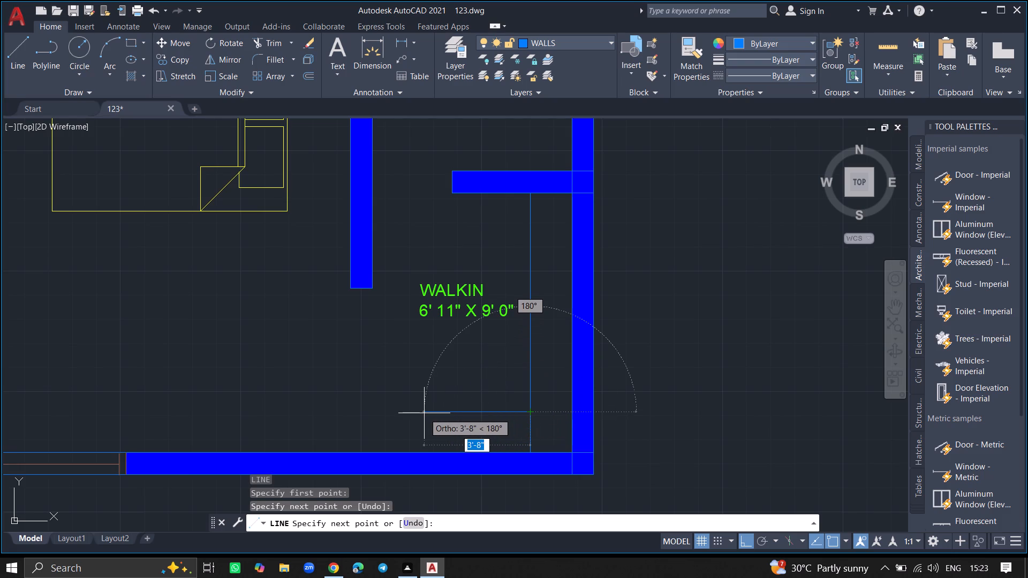
{"action": "left_click", "coordinate": [371, 414]}
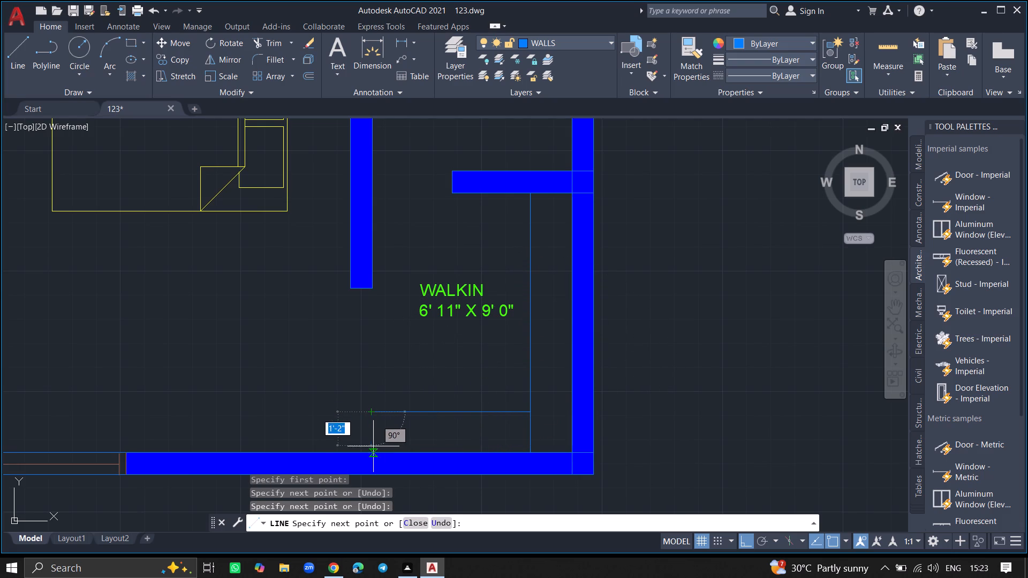
{"action": "left_click", "coordinate": [373, 451]}
{"action": "key", "text": "Return"}
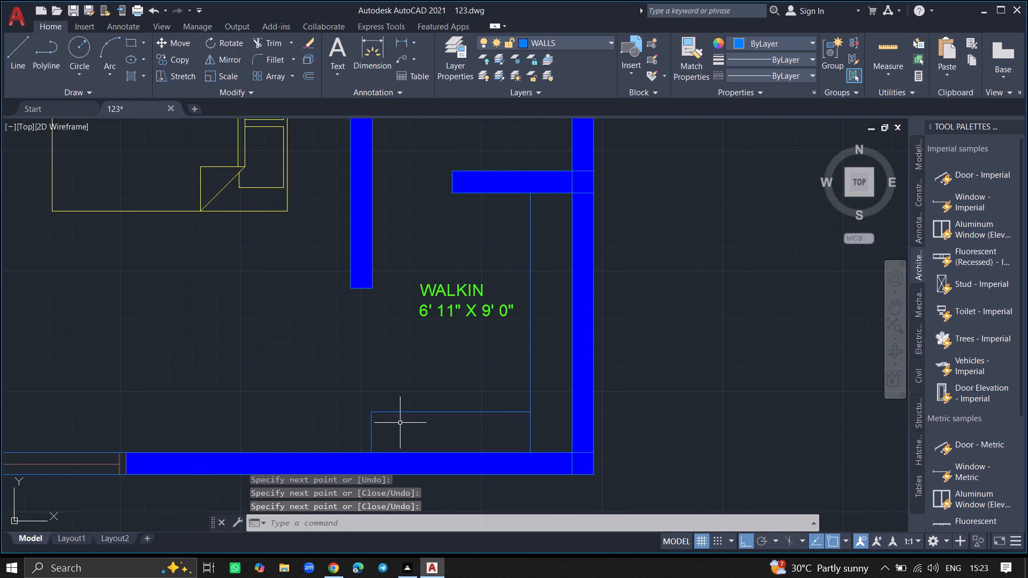
Draw a horizontal centre line about 5'-6" long through the bottom wardrobe, ending at the east wardrobe's front line.
{"action": "key", "text": "l"}
{"action": "key", "text": "Return"}
{"action": "scroll", "coordinate": [400, 423], "scroll_direction": "up", "scroll_amount": 4, "text": "ctrl"}
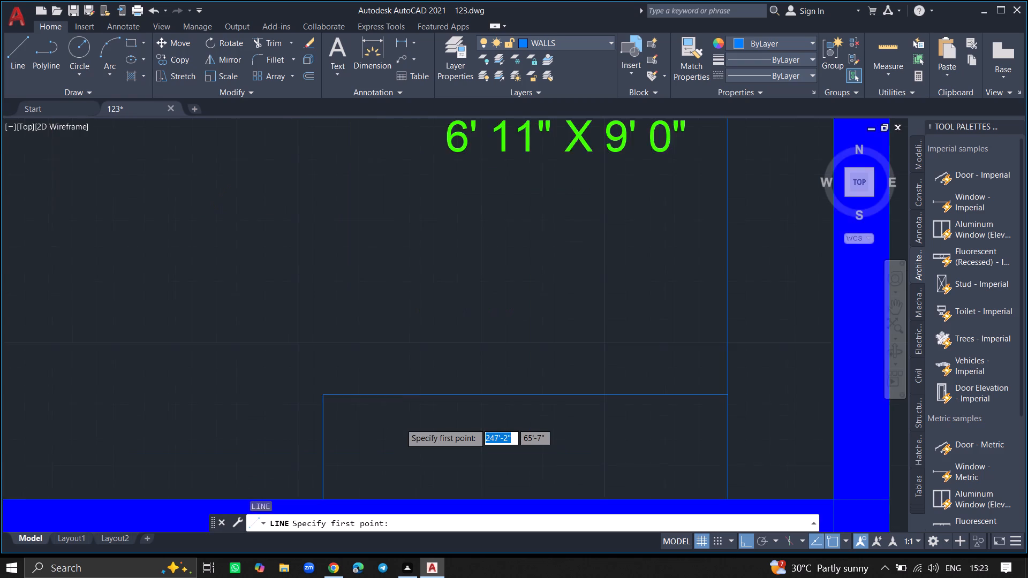
{"action": "scroll", "coordinate": [339, 450], "scroll_direction": "down", "scroll_amount": 4, "text": "ctrl"}
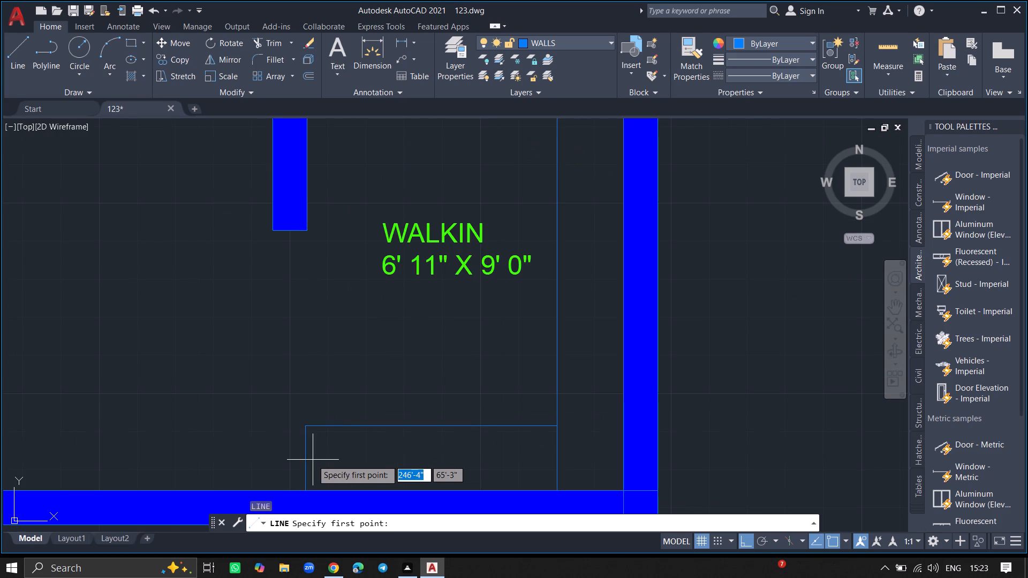
{"action": "left_click", "coordinate": [305, 460]}
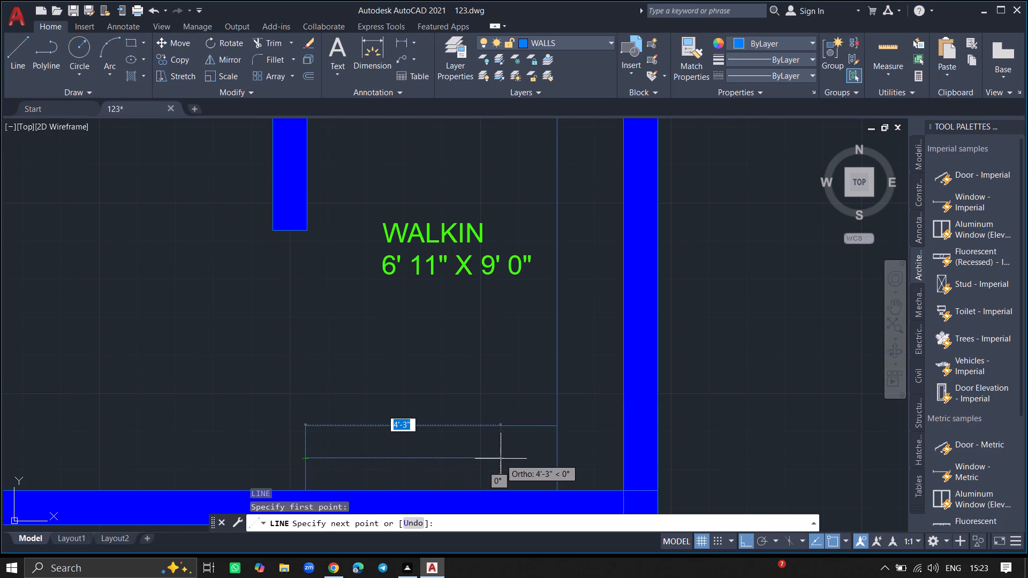
{"action": "left_click", "coordinate": [555, 462]}
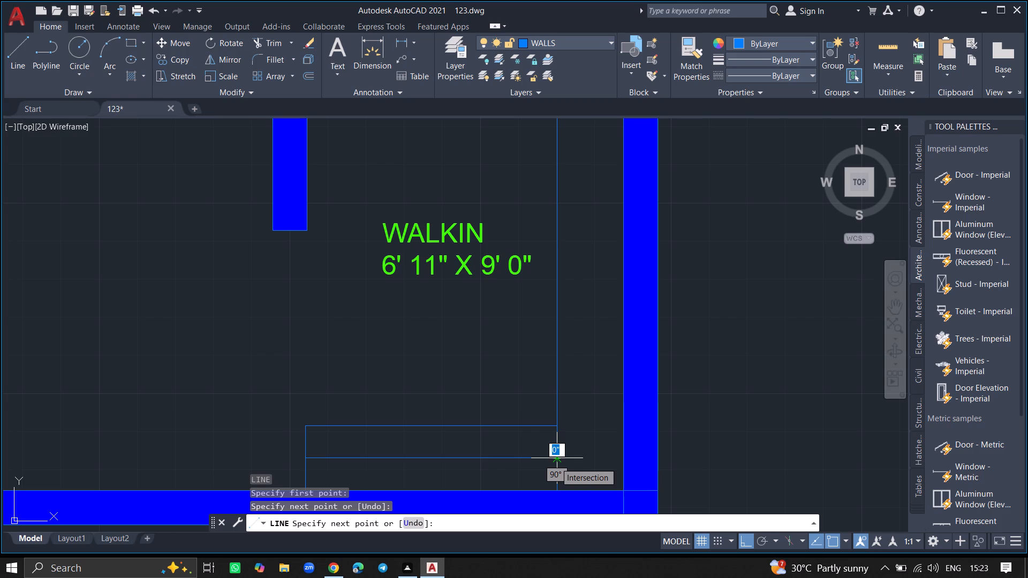
{"action": "key", "text": "Return"}
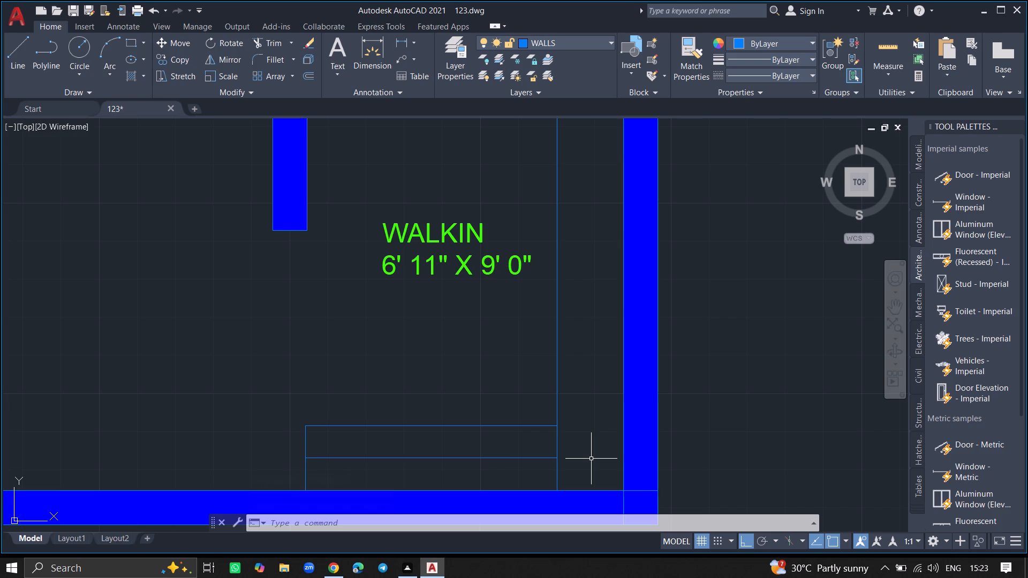
Draw a vertical centre line through the east wardrobe, from the WALKIN room's upper wall down to the bottom wall.
{"action": "key", "text": "l"}
{"action": "key", "text": "Return"}
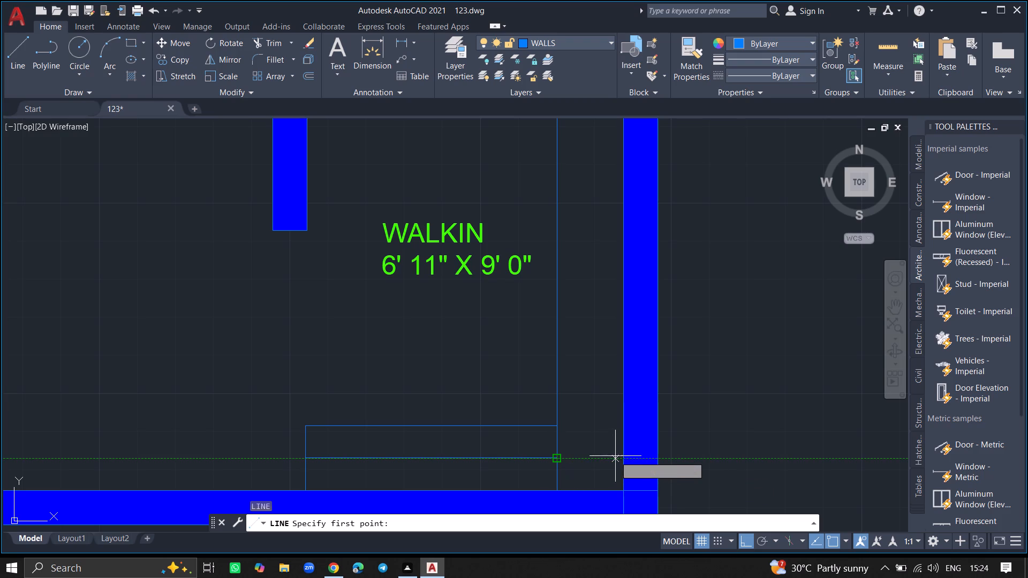
{"action": "scroll", "coordinate": [591, 455], "scroll_direction": "down", "scroll_amount": 1, "text": "ctrl"}
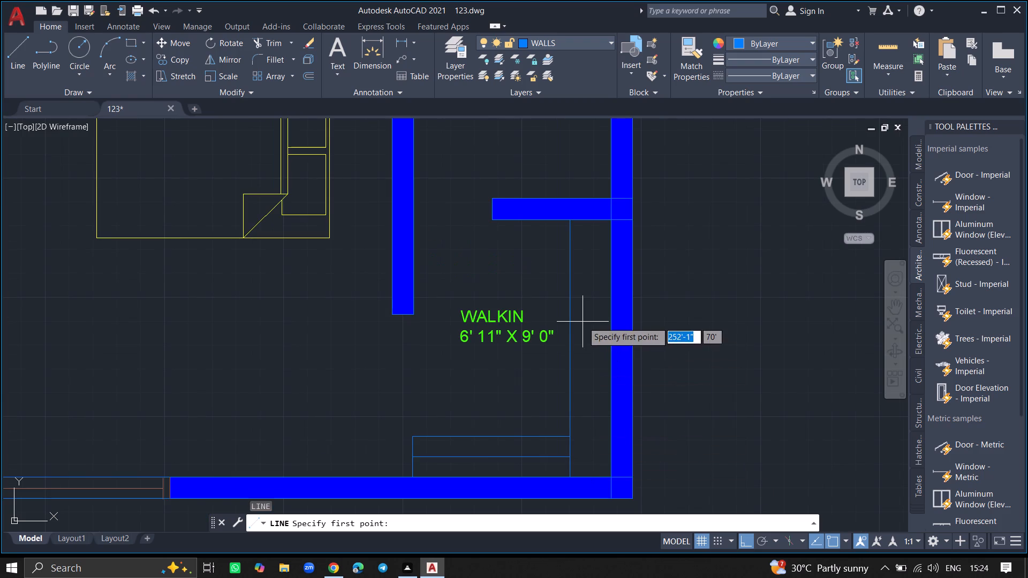
{"action": "left_click", "coordinate": [592, 219]}
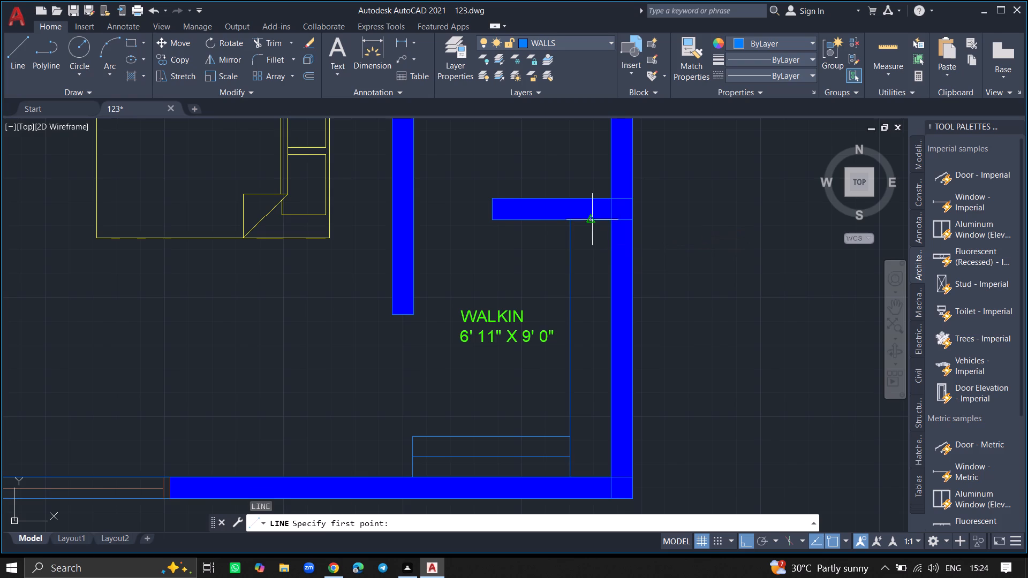
{"action": "left_click", "coordinate": [592, 480]}
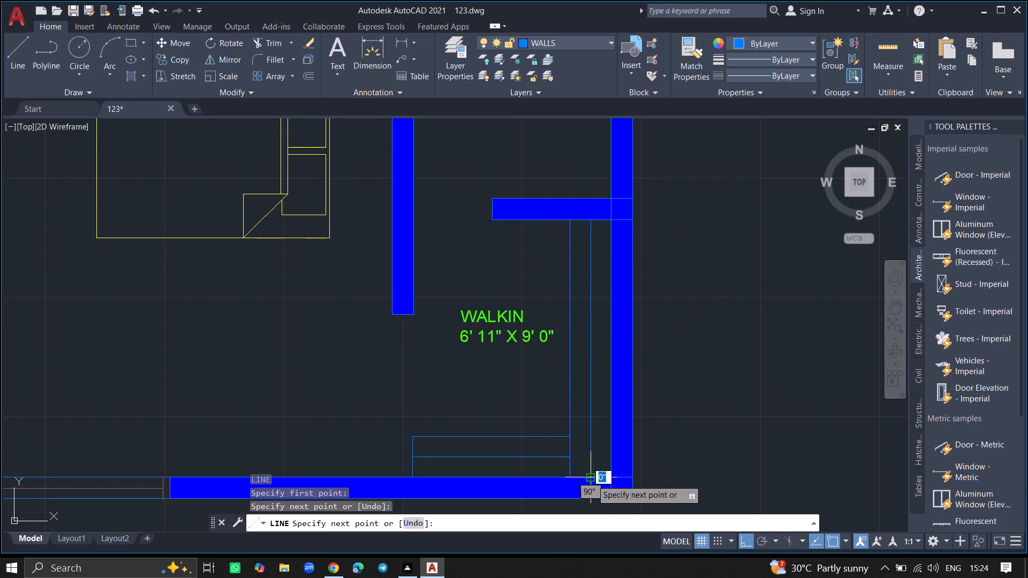
{"action": "key", "text": "Return"}
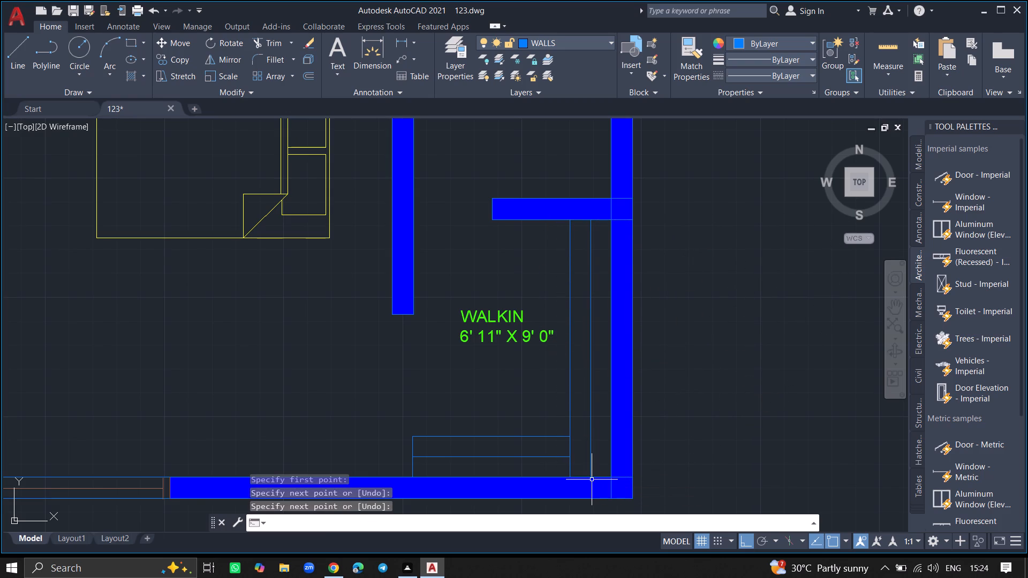
With ortho off, draw a diagonal hanger line about 9" long across the upper end of the east wardrobe's centre line.
{"action": "key", "text": "F8"}
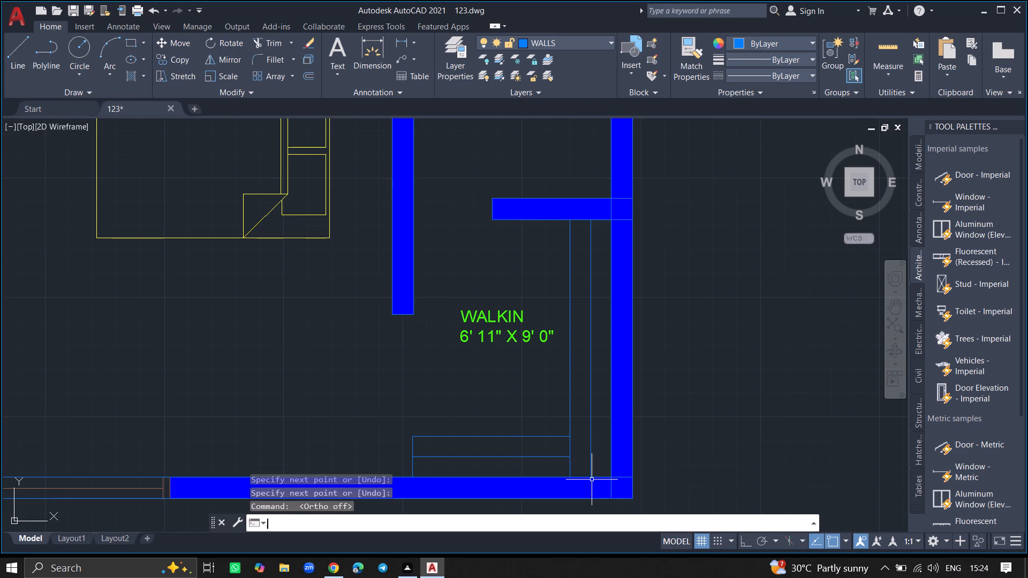
{"action": "key", "text": "l"}
{"action": "key", "text": "Return"}
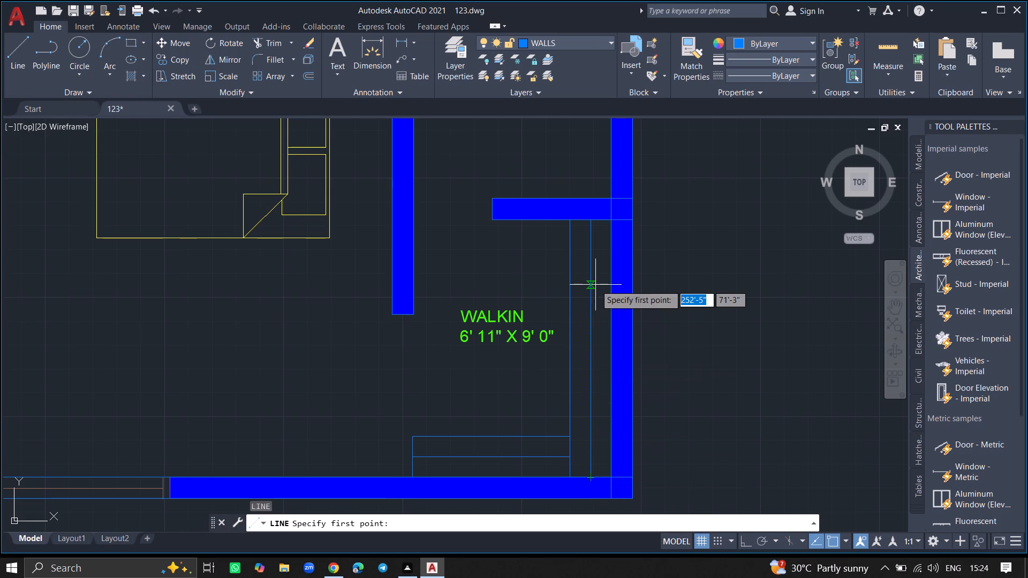
{"action": "scroll", "coordinate": [588, 263], "scroll_direction": "up", "scroll_amount": 1, "text": "ctrl"}
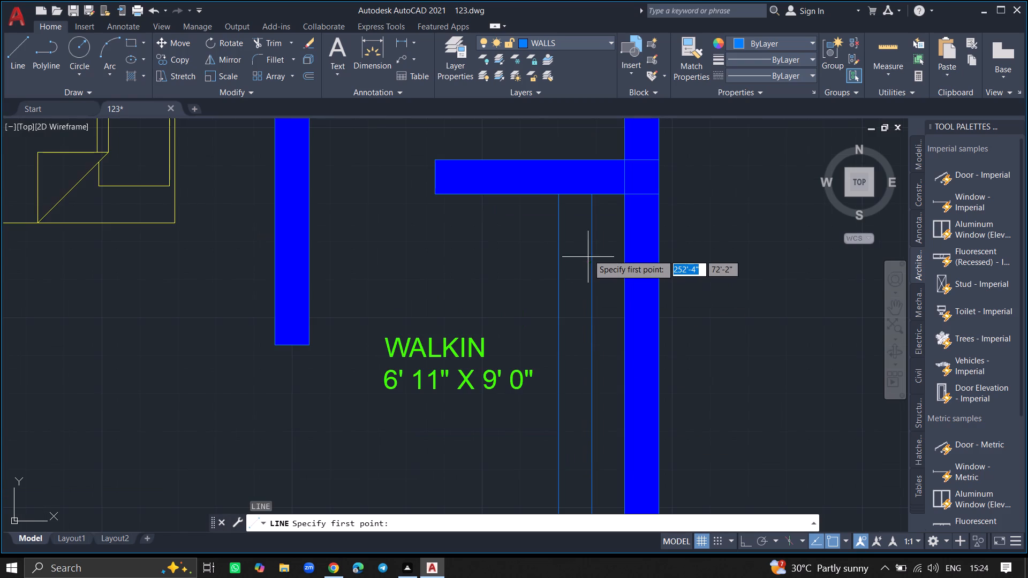
{"action": "left_click", "coordinate": [603, 211]}
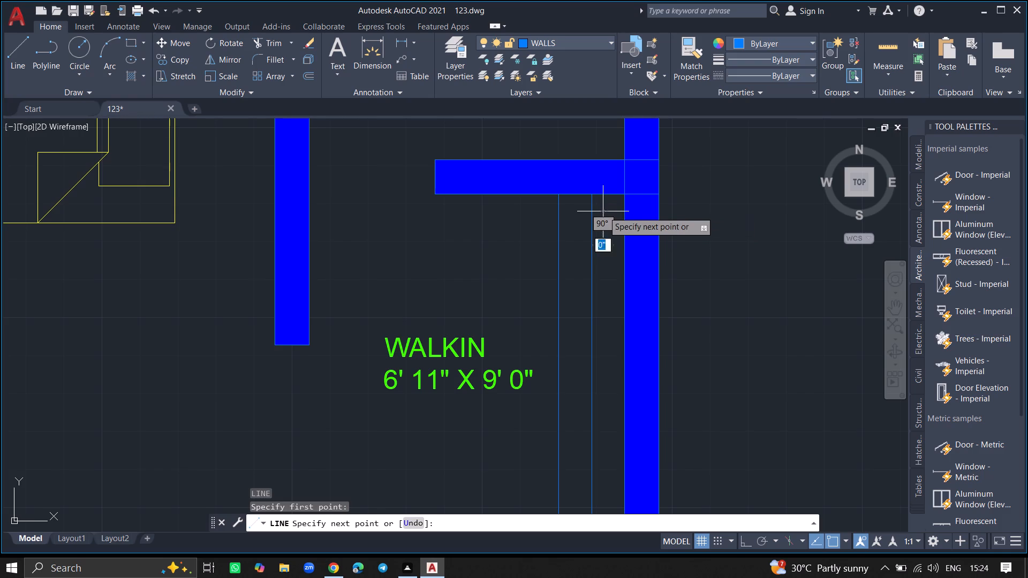
{"action": "left_click", "coordinate": [578, 232]}
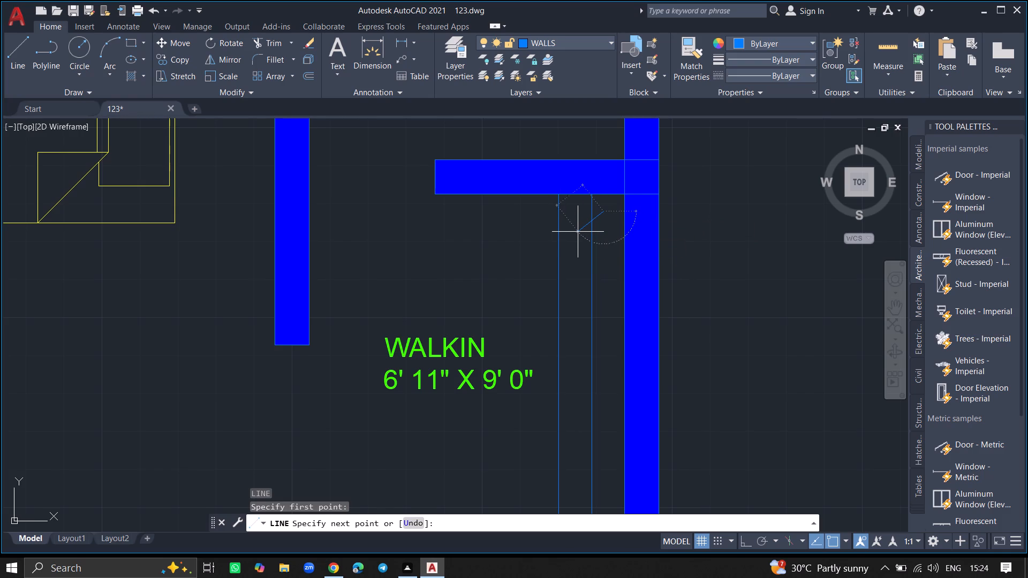
{"action": "key", "text": "Return"}
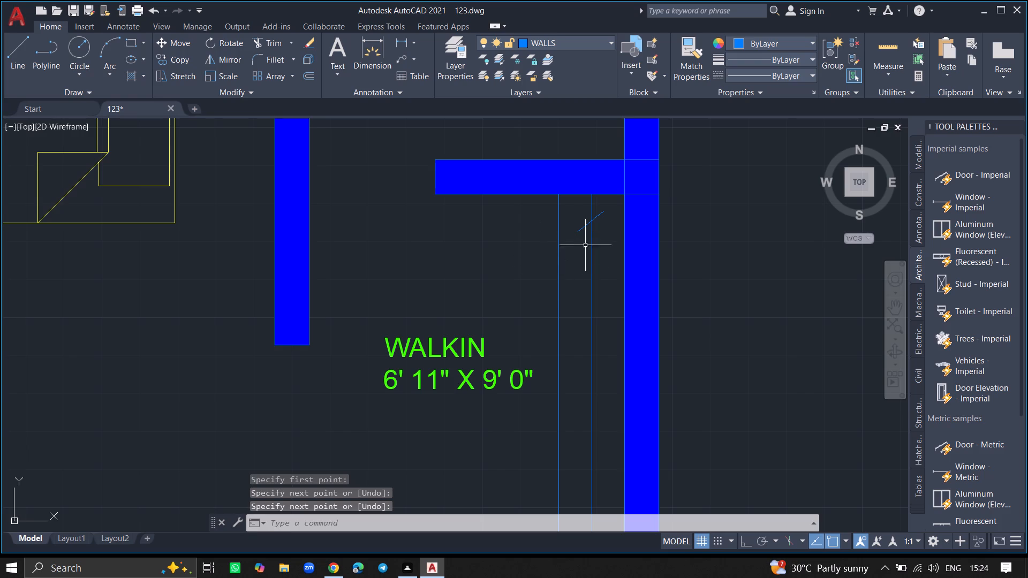
Copy the diagonal hanger line as a fitted array of 20 items along the east wardrobe's centre line, down to its endpoint at the bottom wall.
{"action": "scroll", "coordinate": [598, 224], "scroll_direction": "up", "scroll_amount": 7, "text": "ctrl"}
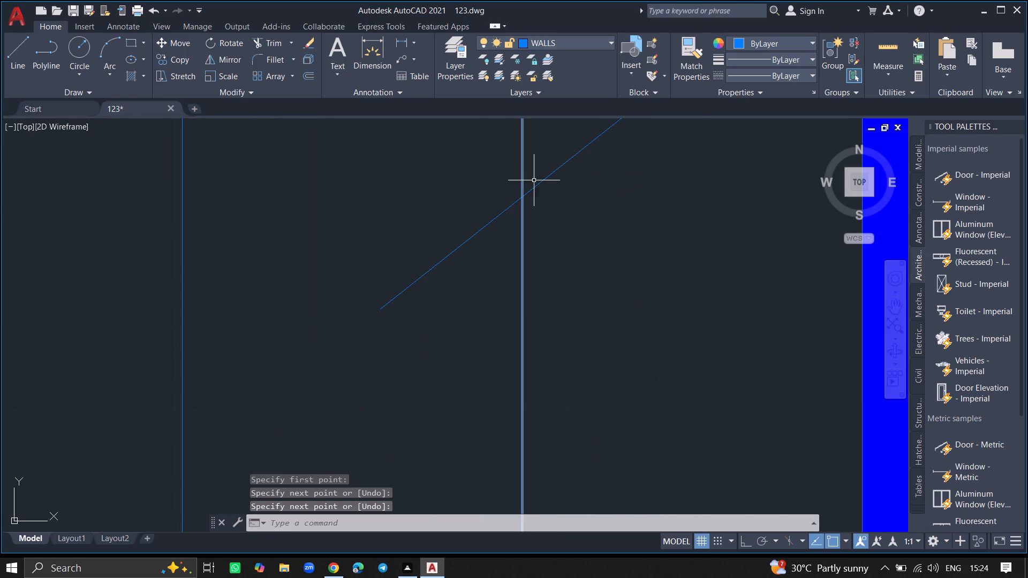
{"action": "left_click", "coordinate": [540, 184]}
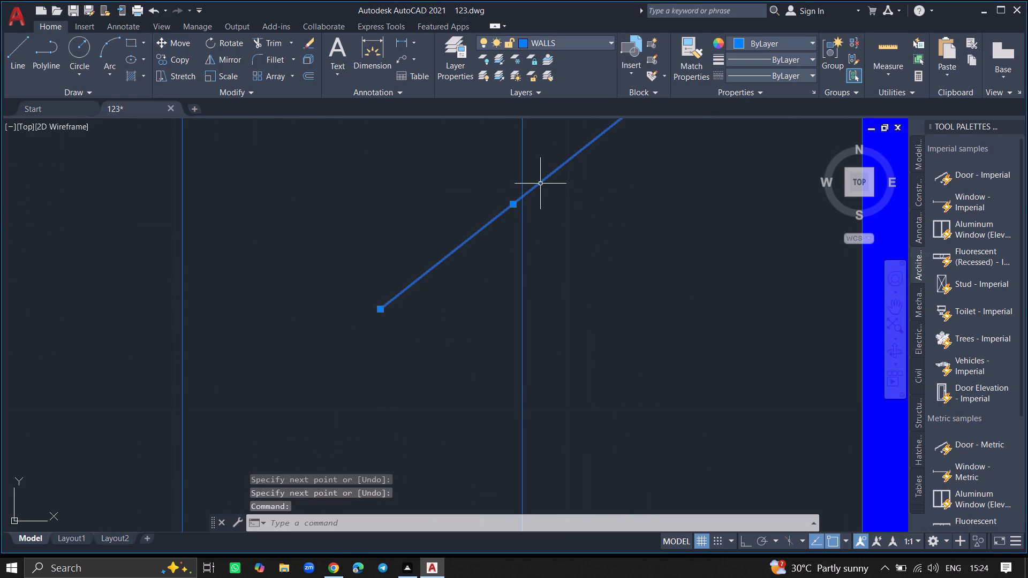
{"action": "type", "text": "COPY"}
{"action": "key", "text": "Return"}
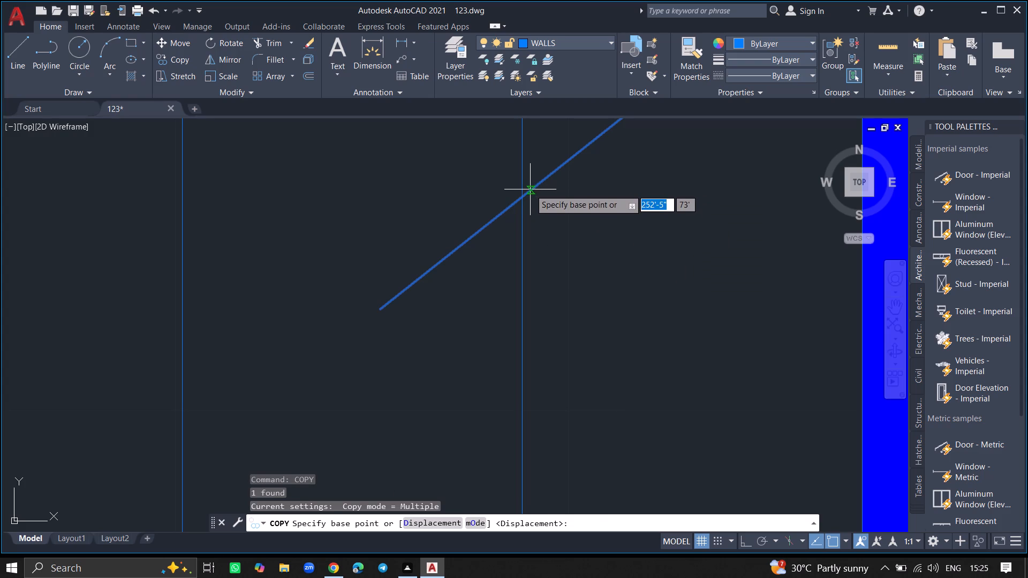
{"action": "left_click", "coordinate": [530, 189]}
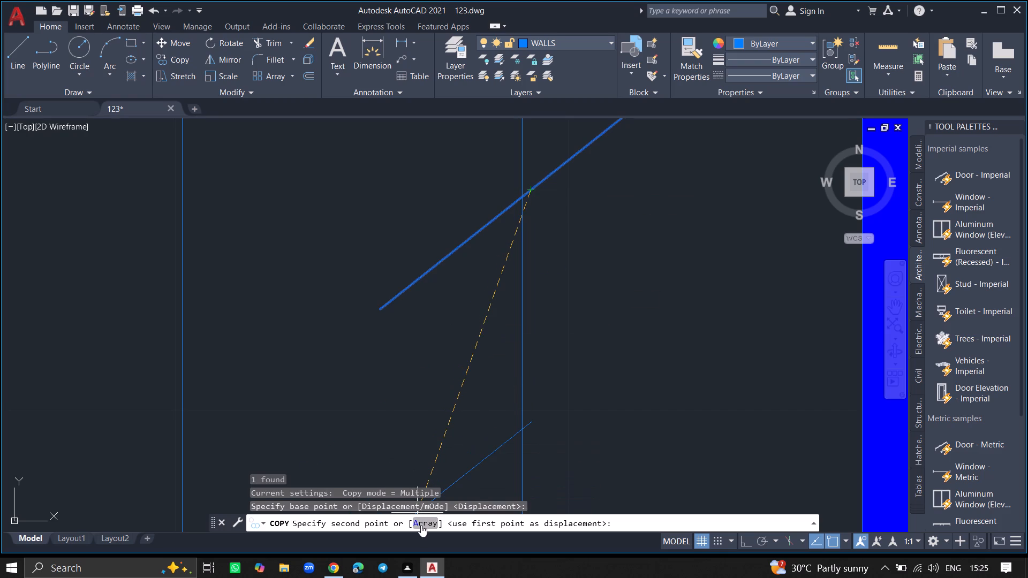
{"action": "left_click", "coordinate": [421, 522]}
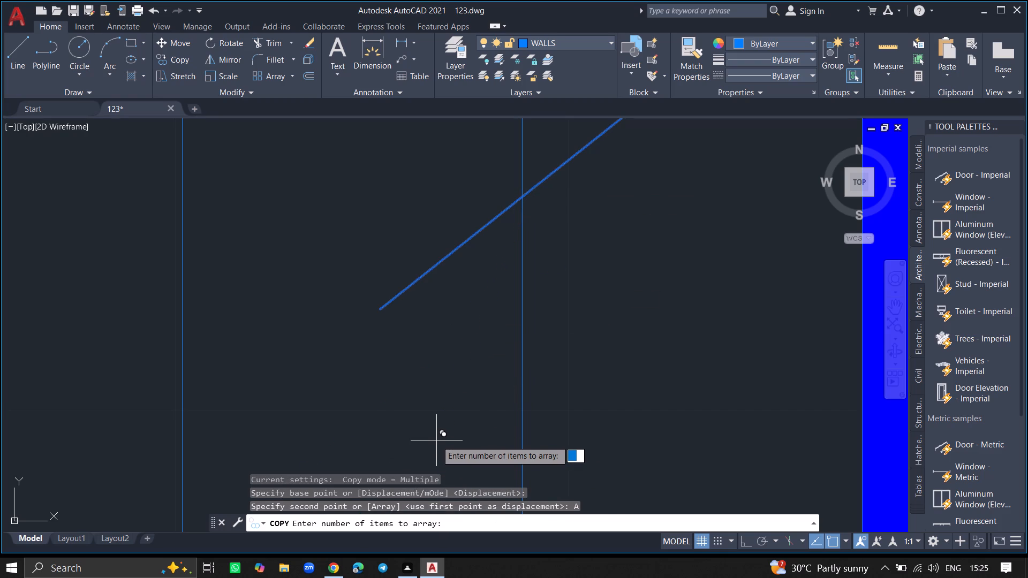
{"action": "type", "text": "20"}
{"action": "key", "text": "Return"}
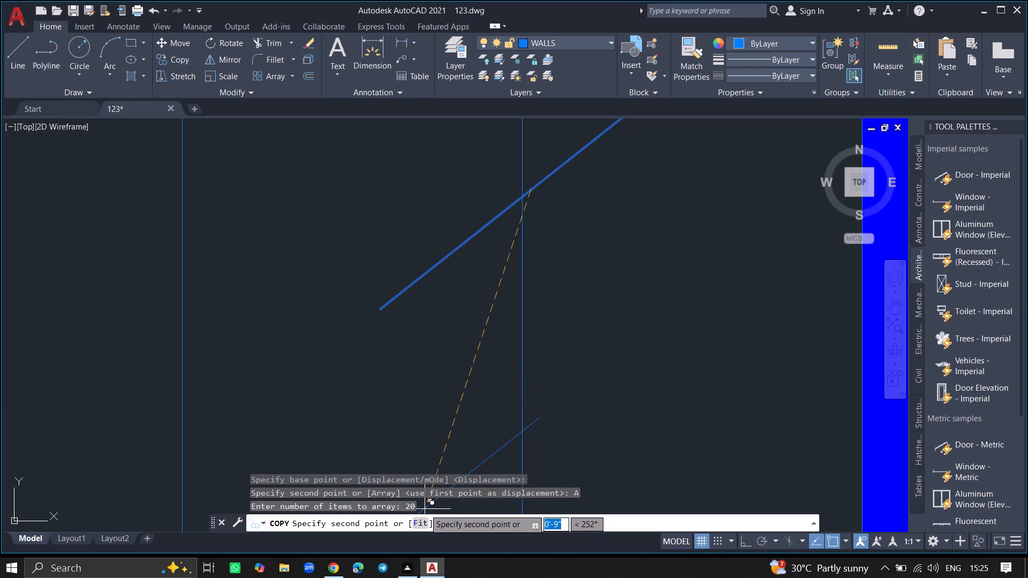
{"action": "left_click", "coordinate": [418, 521]}
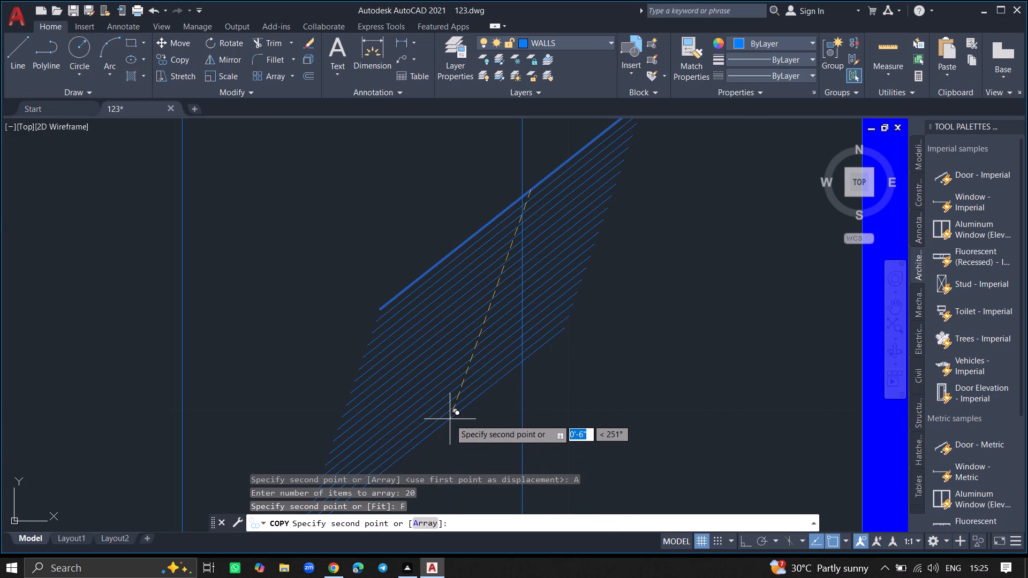
{"action": "scroll", "coordinate": [450, 419], "scroll_direction": "down", "scroll_amount": 6, "text": "ctrl"}
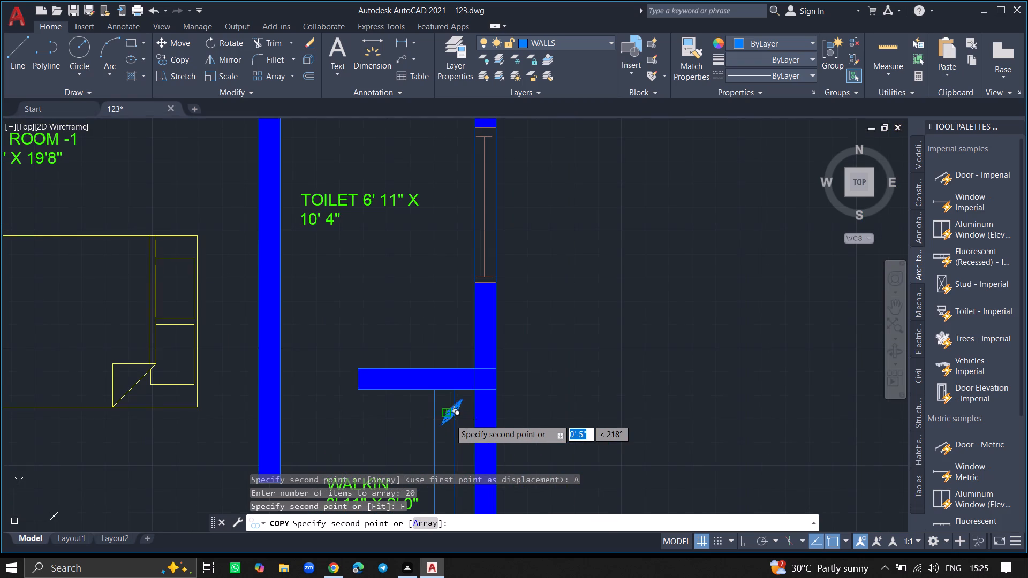
{"action": "scroll", "coordinate": [451, 440], "scroll_direction": "down", "scroll_amount": 3, "text": "ctrl"}
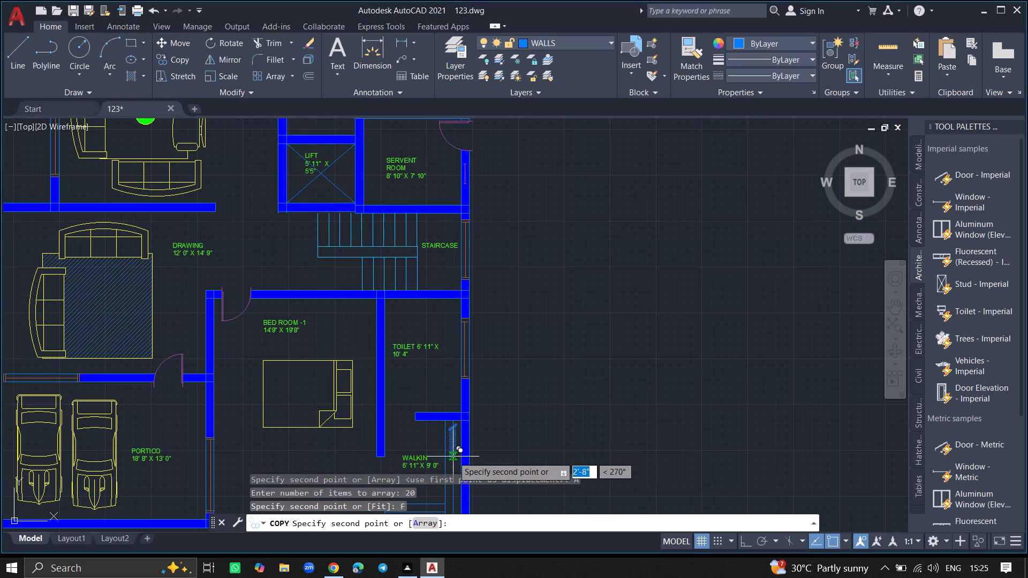
{"action": "scroll", "coordinate": [453, 457], "scroll_direction": "down", "scroll_amount": 1, "text": "ctrl"}
{"action": "scroll", "coordinate": [451, 491], "scroll_direction": "up", "scroll_amount": 5, "text": "ctrl"}
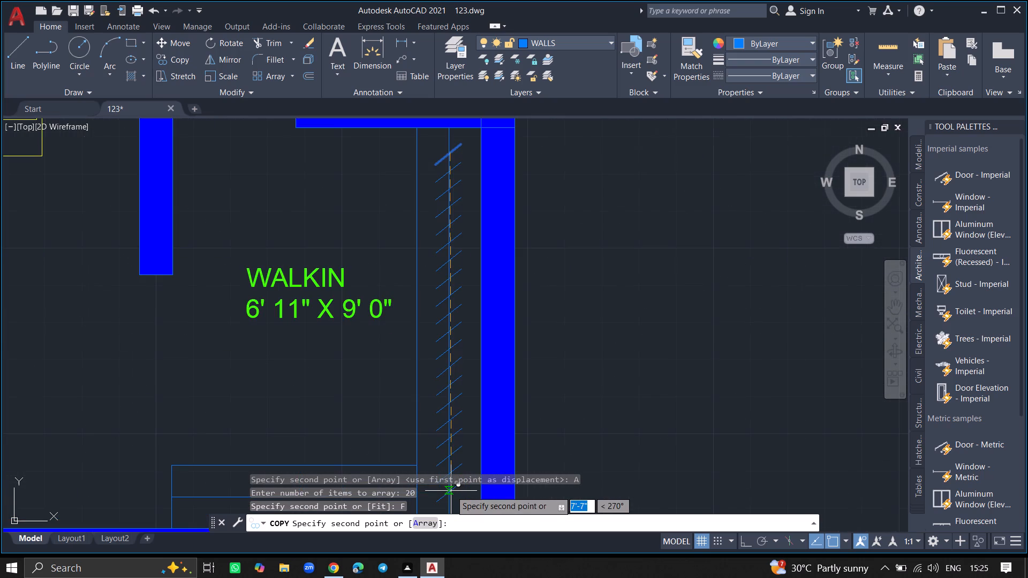
{"action": "scroll", "coordinate": [451, 491], "scroll_direction": "up", "scroll_amount": 1, "text": "ctrl"}
{"action": "scroll", "coordinate": [451, 491], "scroll_direction": "down", "scroll_amount": 1, "text": "ctrl"}
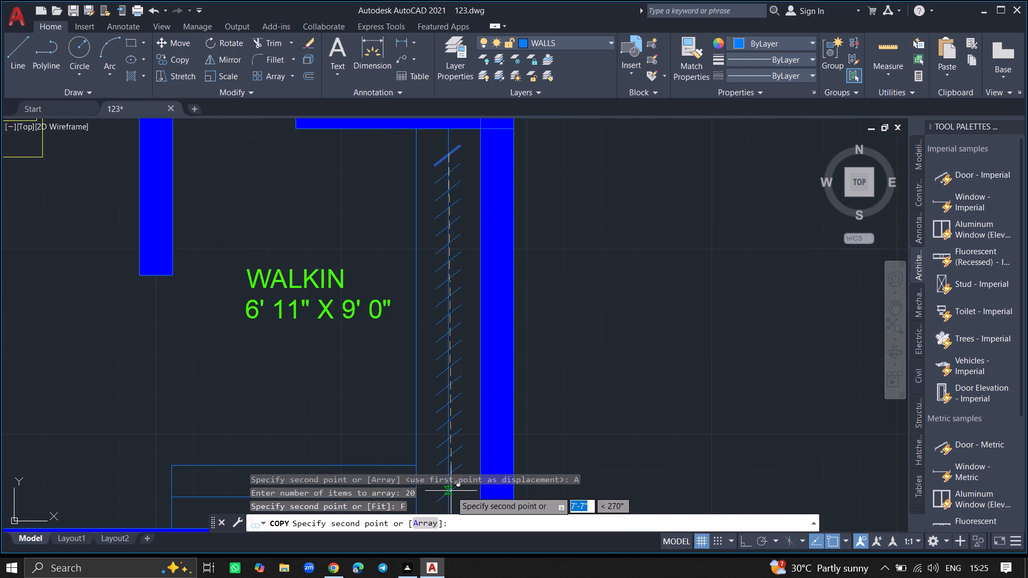
{"action": "scroll", "coordinate": [451, 491], "scroll_direction": "down", "scroll_amount": 3, "text": "ctrl"}
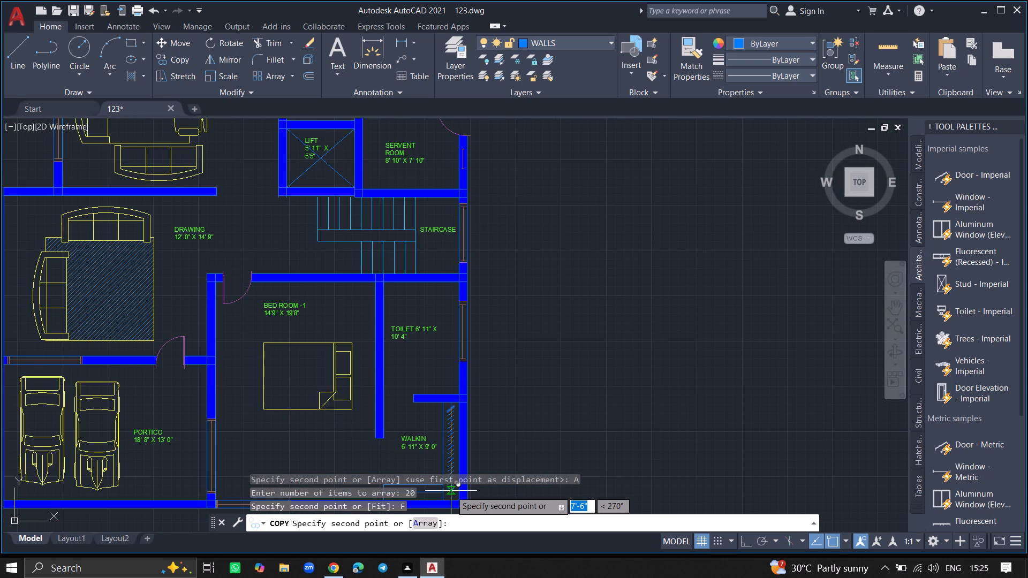
{"action": "scroll", "coordinate": [451, 501], "scroll_direction": "up", "scroll_amount": 6, "text": "ctrl"}
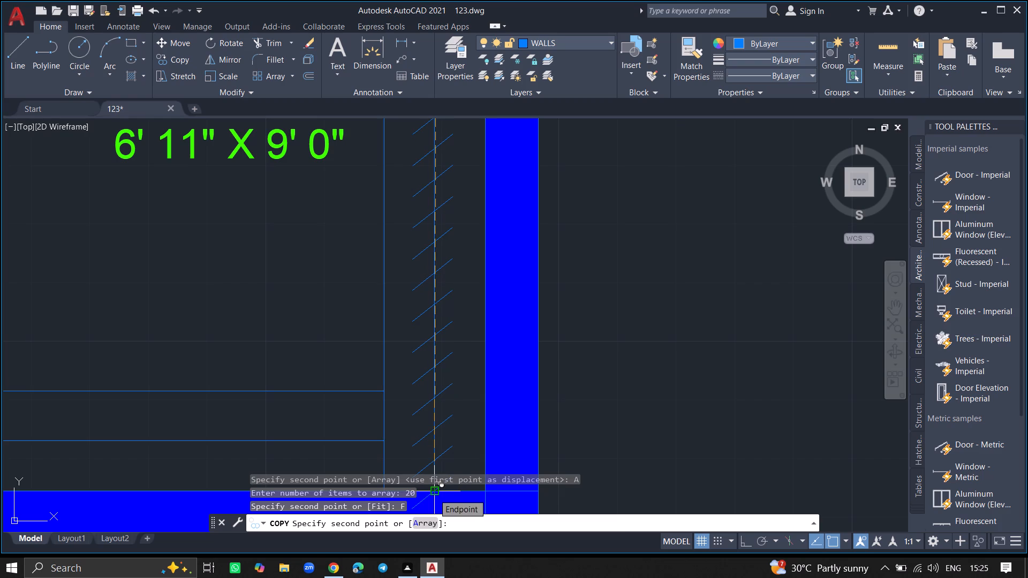
{"action": "left_click", "coordinate": [434, 494]}
{"action": "key", "text": "Return"}
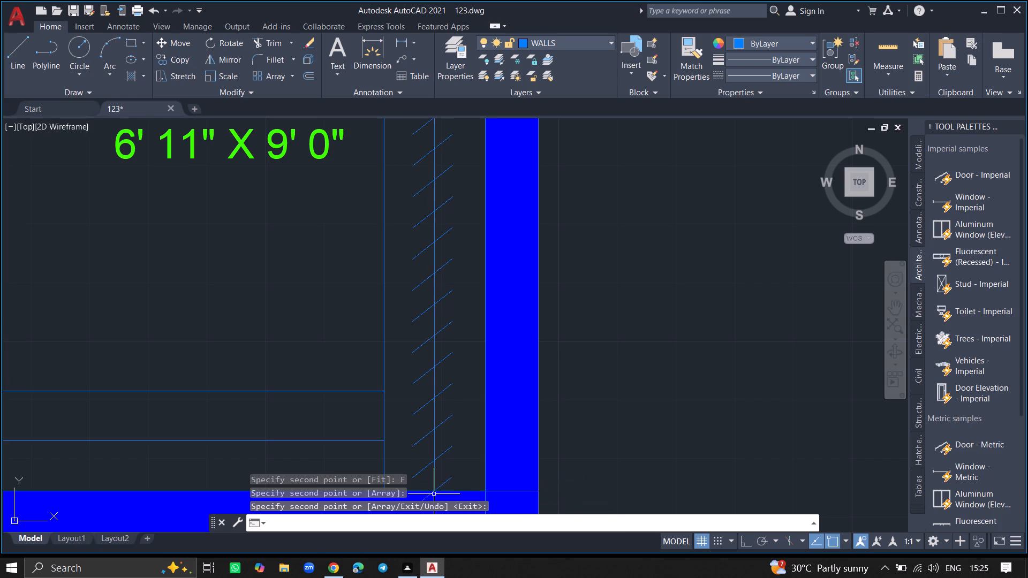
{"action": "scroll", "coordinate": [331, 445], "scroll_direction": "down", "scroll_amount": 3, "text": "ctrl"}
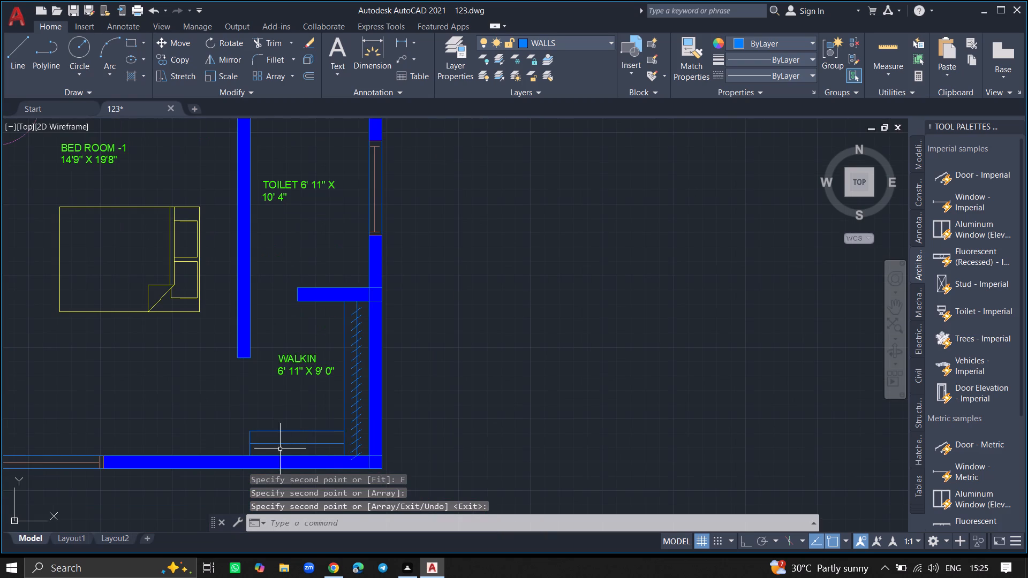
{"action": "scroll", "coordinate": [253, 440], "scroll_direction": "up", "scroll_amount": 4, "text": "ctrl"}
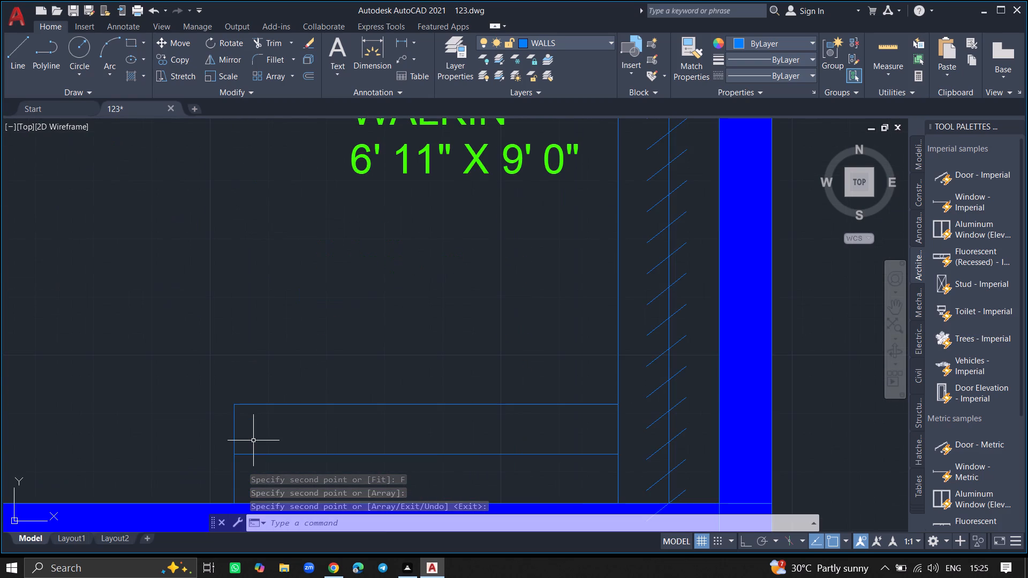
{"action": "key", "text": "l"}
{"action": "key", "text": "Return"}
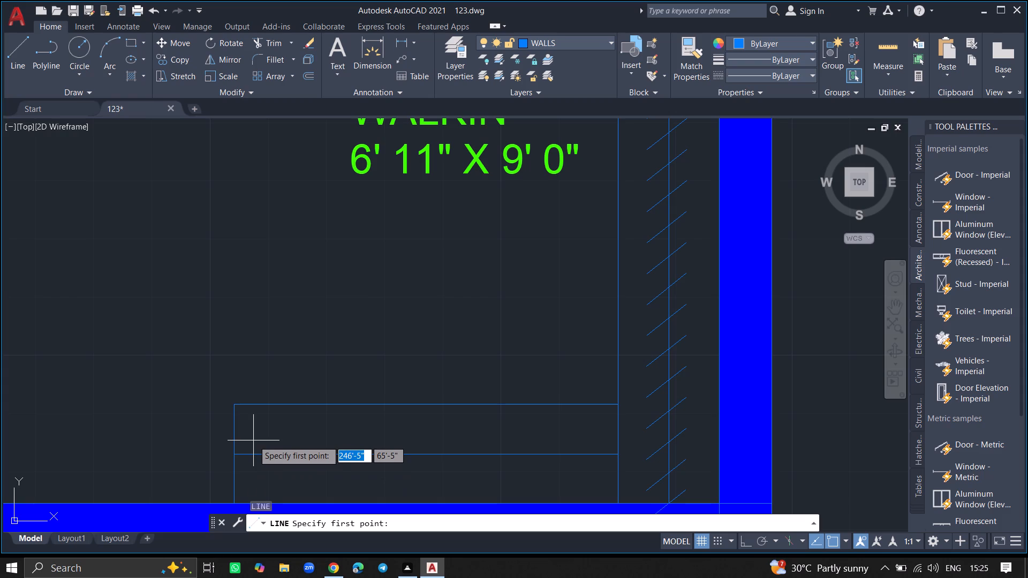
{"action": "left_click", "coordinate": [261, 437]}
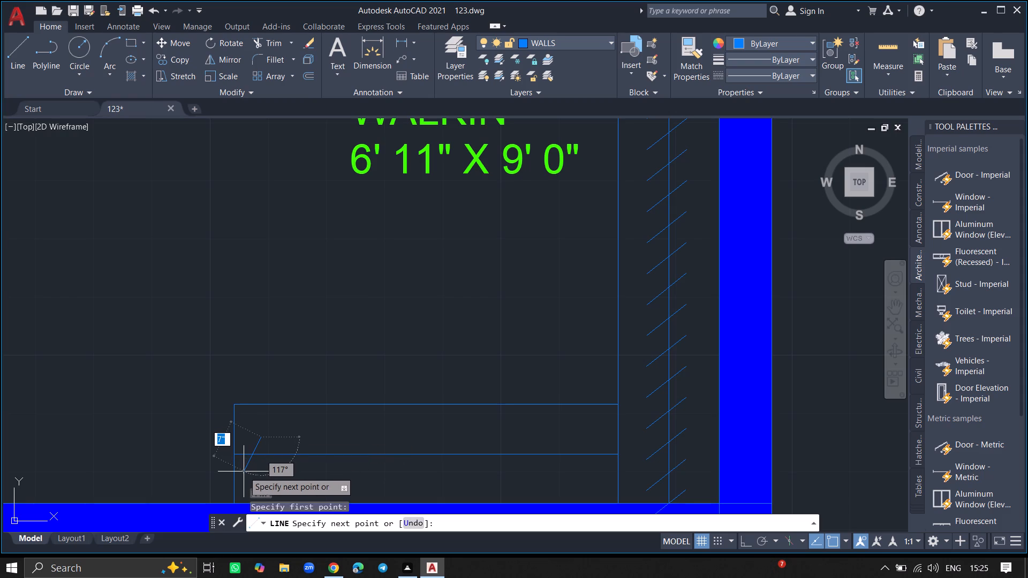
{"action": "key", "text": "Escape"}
Draw a steep diagonal hanger line about 9" long across the west end of the bottom wardrobe's centre line.
{"action": "key", "text": "l"}
{"action": "key", "text": "Return"}
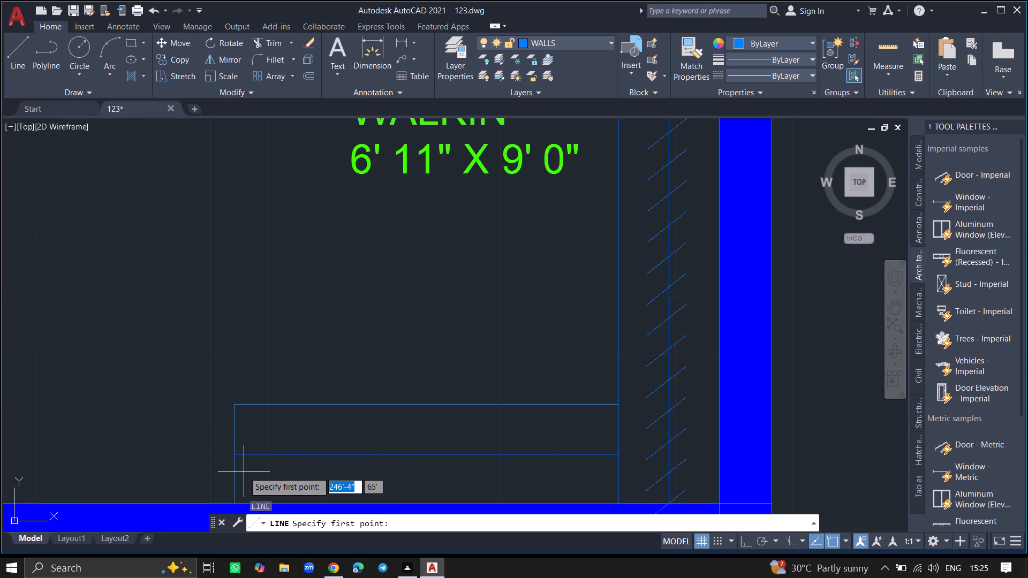
{"action": "left_click", "coordinate": [257, 430]}
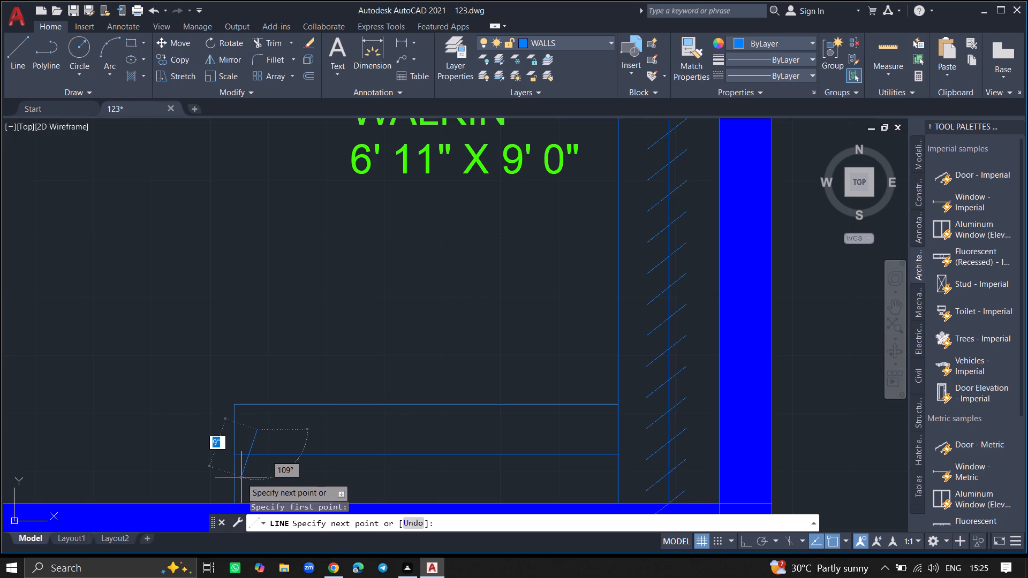
{"action": "left_click", "coordinate": [241, 481]}
{"action": "key", "text": "Return"}
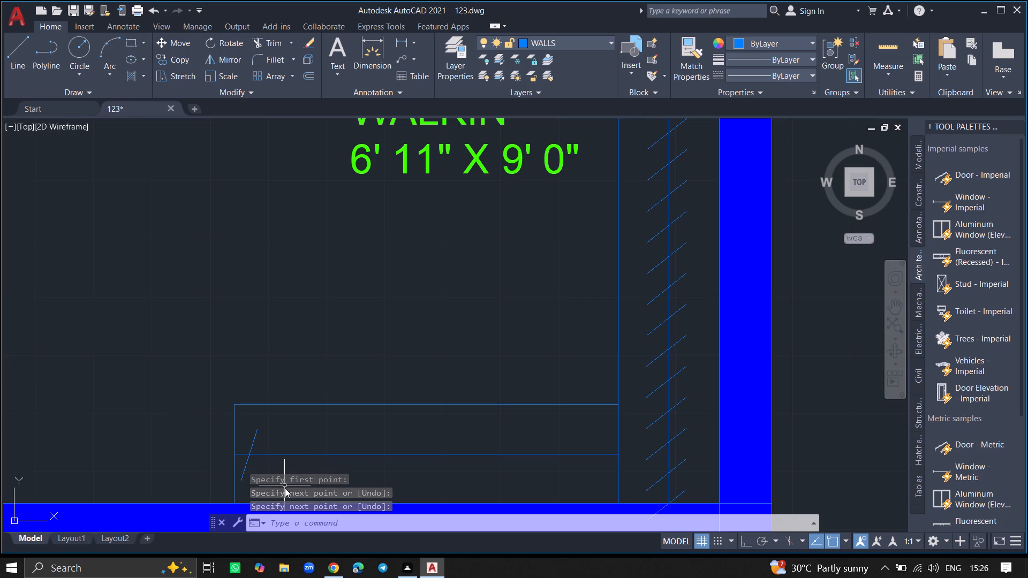
Copy the bottom wardrobe's hanger line as a fitted array of 15 items spanning horizontally to the east wardrobe's front line.
{"action": "type", "text": "COPY"}
{"action": "key", "text": "Return"}
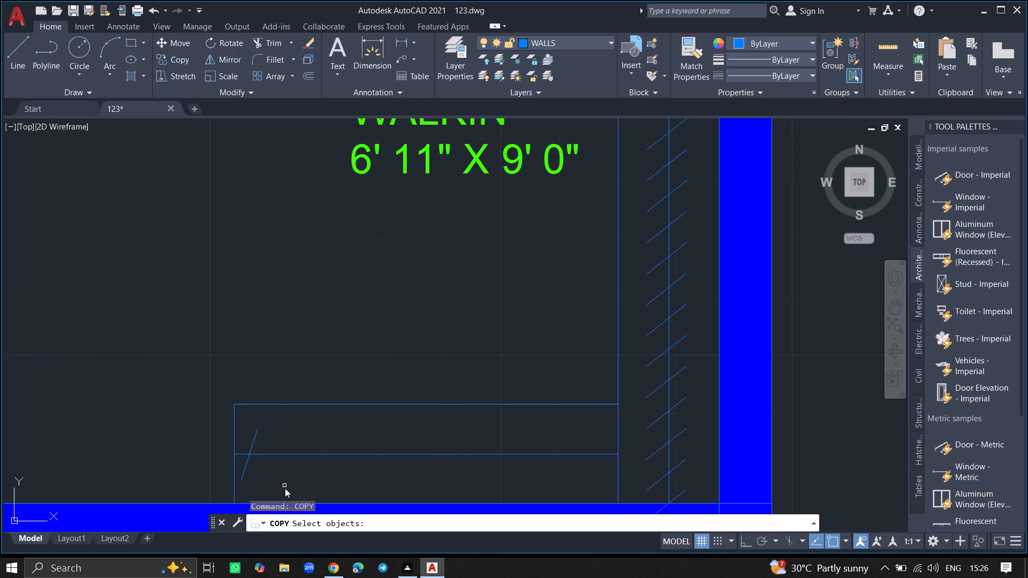
{"action": "left_click", "coordinate": [252, 442]}
{"action": "key", "text": "Return"}
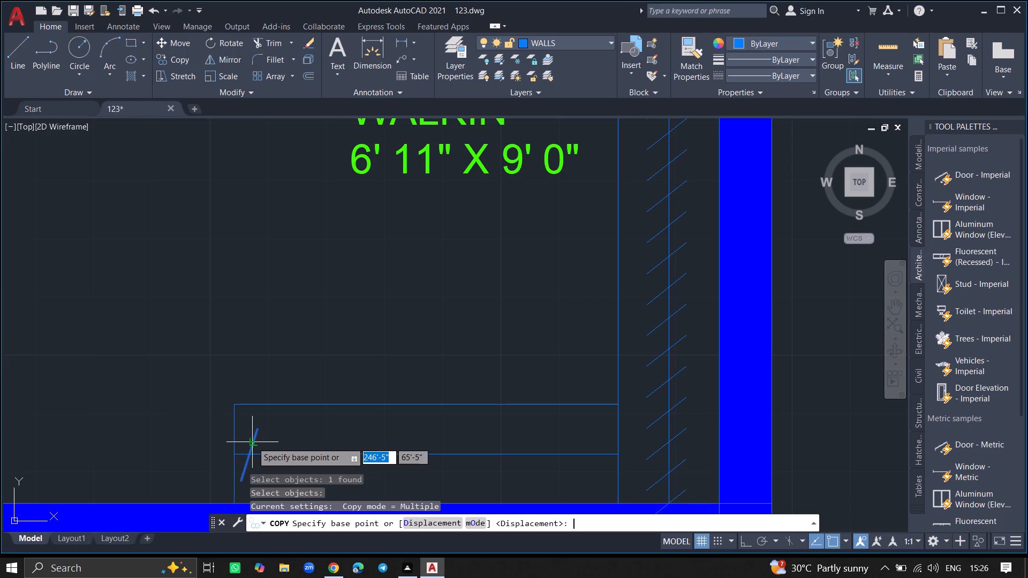
{"action": "left_click", "coordinate": [252, 442]}
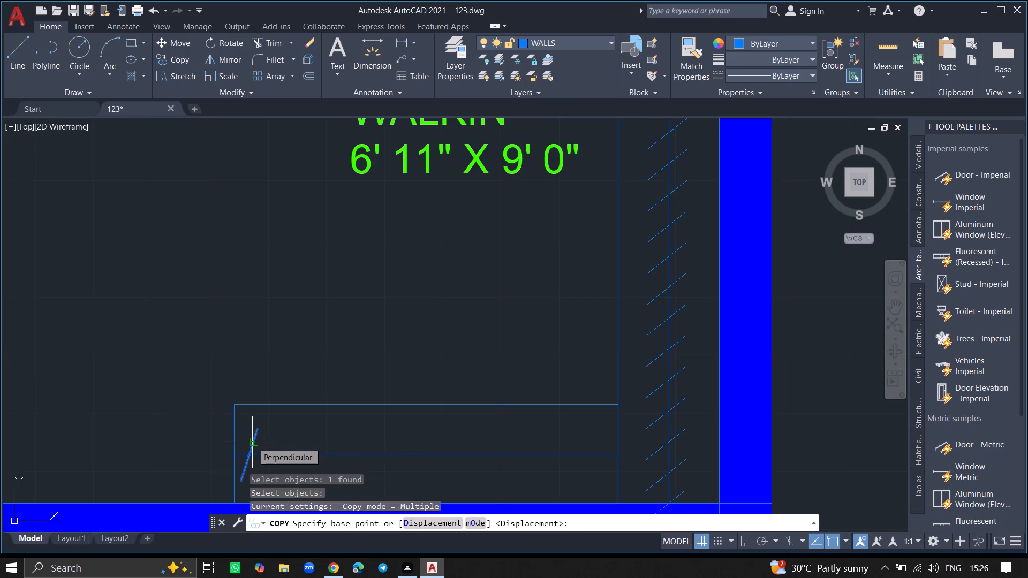
{"action": "left_click", "coordinate": [252, 442]}
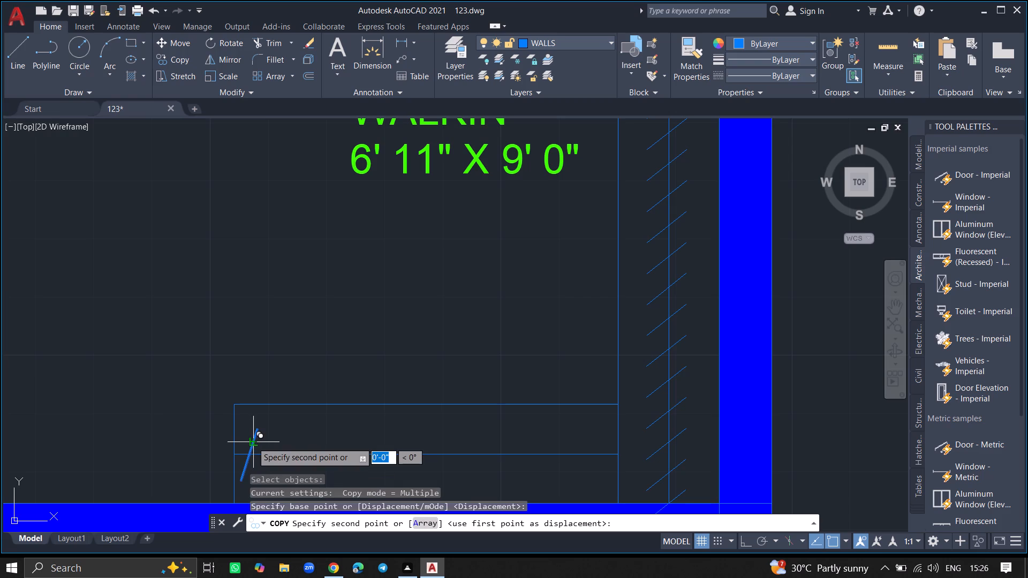
{"action": "left_click", "coordinate": [431, 524]}
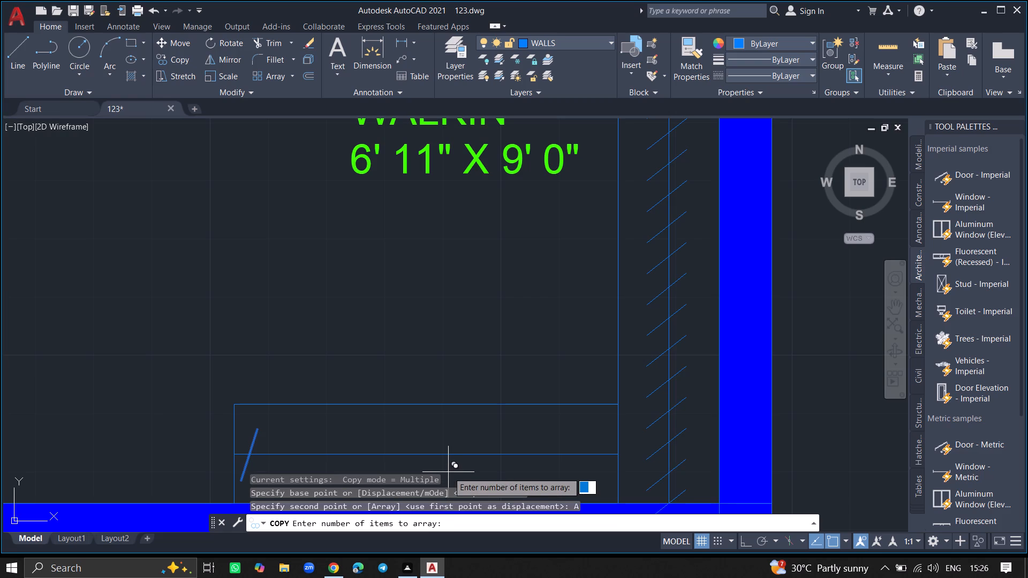
{"action": "type", "text": "15"}
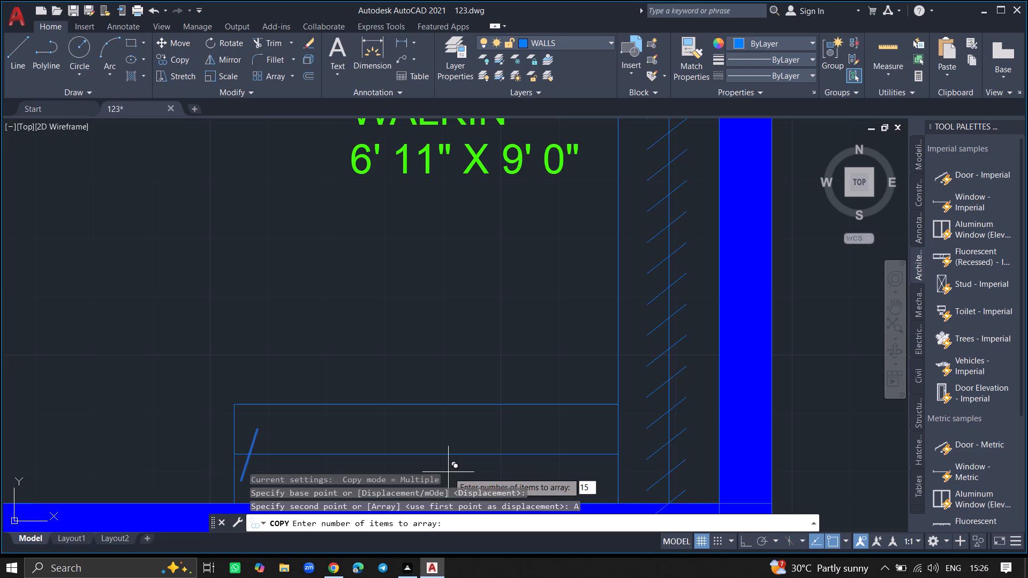
{"action": "key", "text": "Return"}
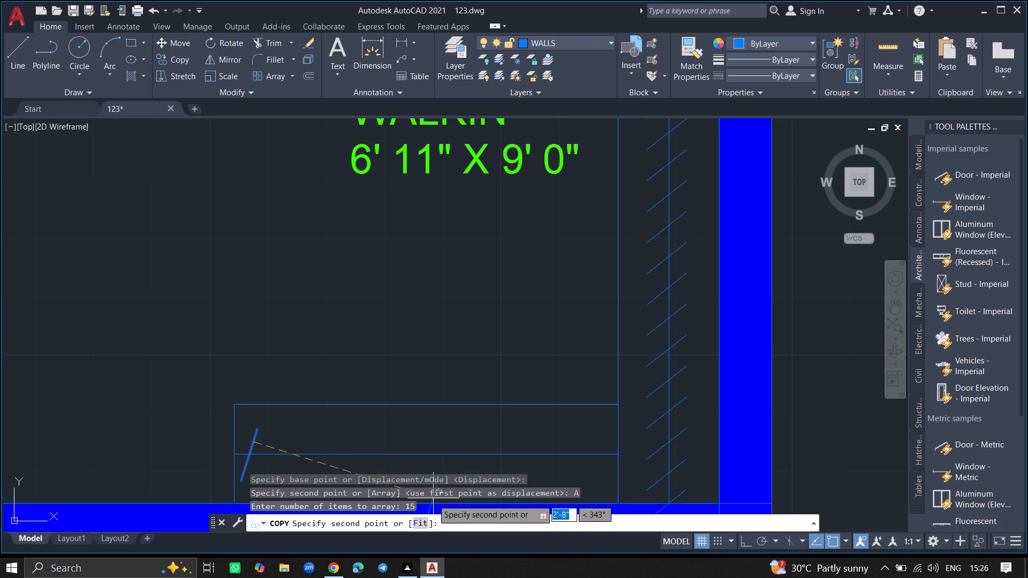
{"action": "left_click", "coordinate": [424, 521]}
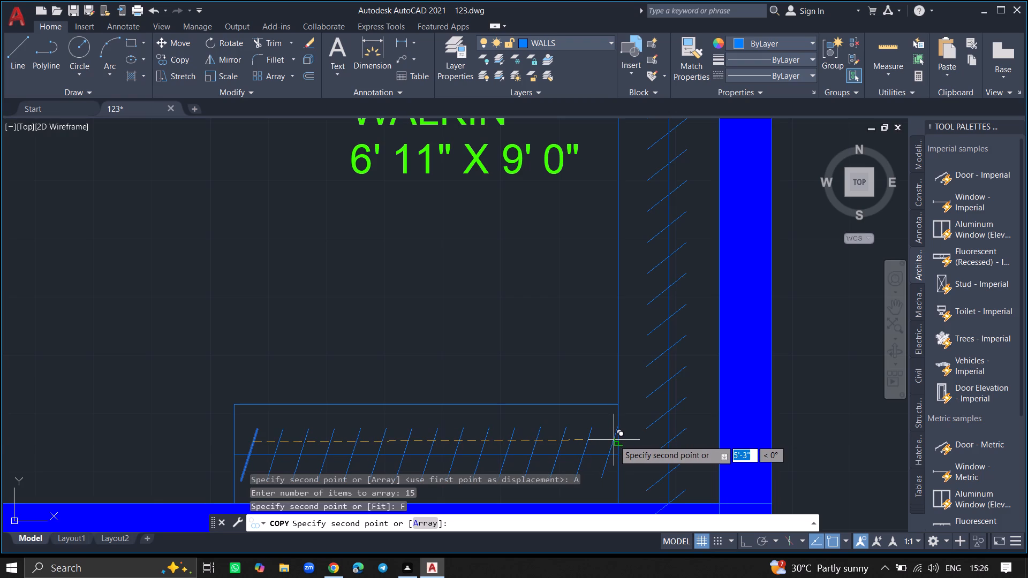
{"action": "left_click", "coordinate": [614, 440]}
{"action": "key", "text": "Return"}
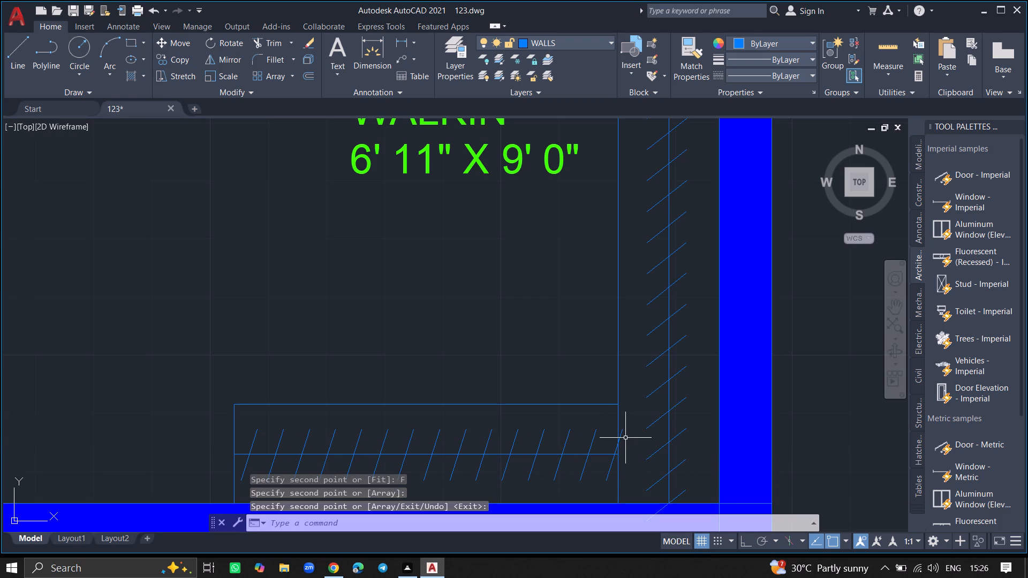
Trim the end of the last bottom-wardrobe hanger line that crosses the east wardrobe's front line.
{"action": "scroll", "coordinate": [623, 436], "scroll_direction": "up", "scroll_amount": 5, "text": "ctrl"}
{"action": "type", "text": "TRIM"}
{"action": "key", "text": "Return"}
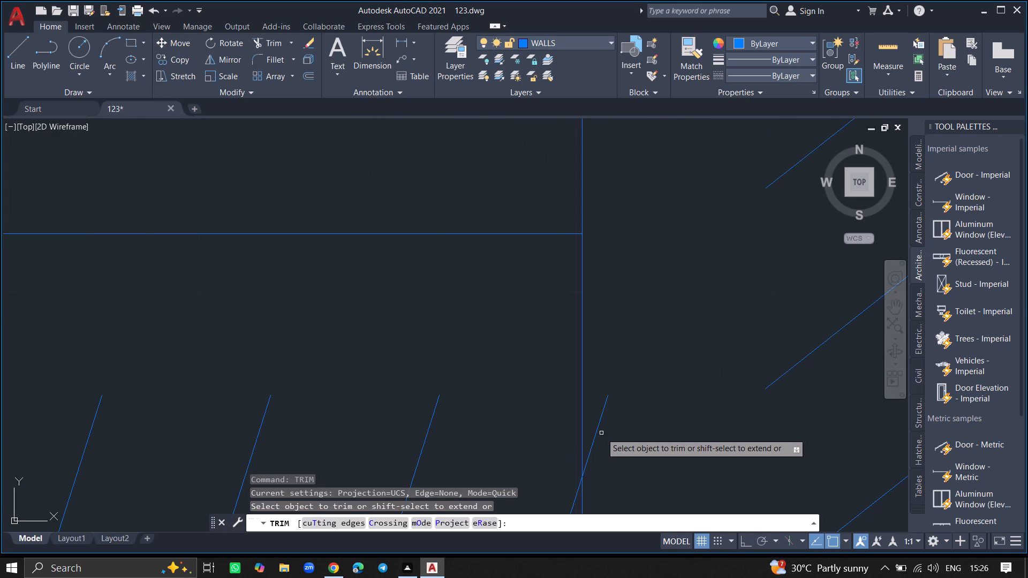
{"action": "left_click", "coordinate": [598, 433]}
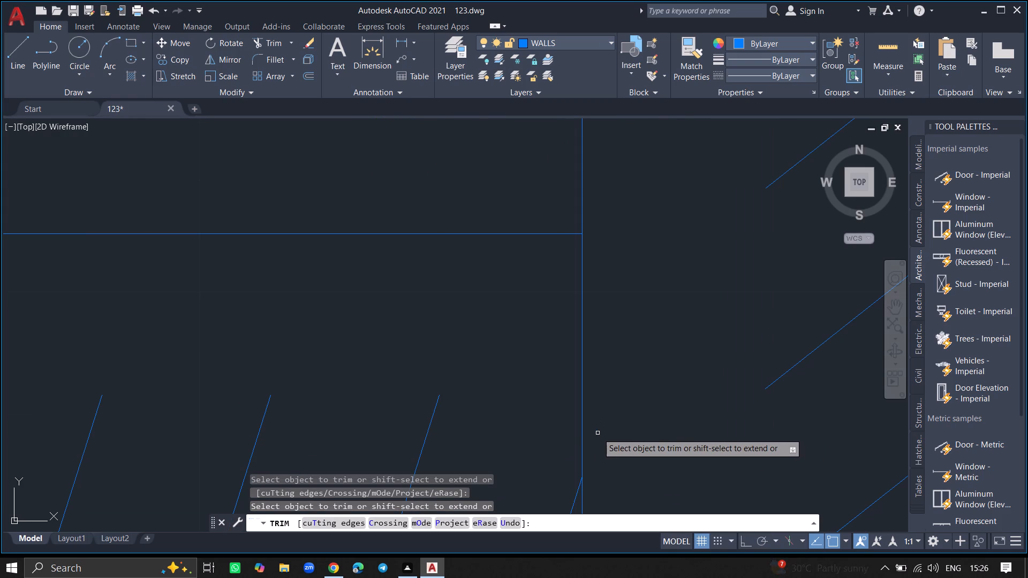
{"action": "key", "text": "Return"}
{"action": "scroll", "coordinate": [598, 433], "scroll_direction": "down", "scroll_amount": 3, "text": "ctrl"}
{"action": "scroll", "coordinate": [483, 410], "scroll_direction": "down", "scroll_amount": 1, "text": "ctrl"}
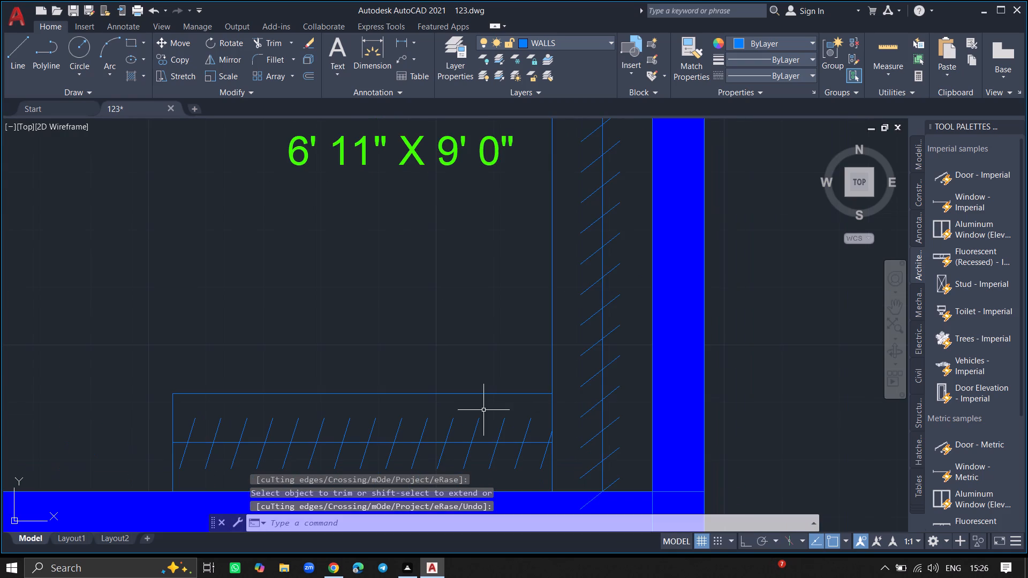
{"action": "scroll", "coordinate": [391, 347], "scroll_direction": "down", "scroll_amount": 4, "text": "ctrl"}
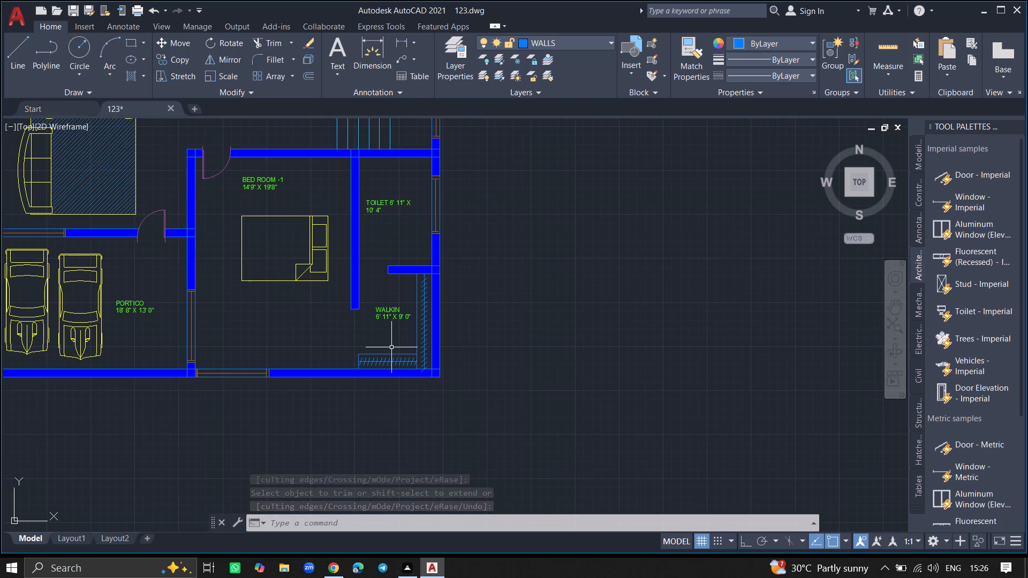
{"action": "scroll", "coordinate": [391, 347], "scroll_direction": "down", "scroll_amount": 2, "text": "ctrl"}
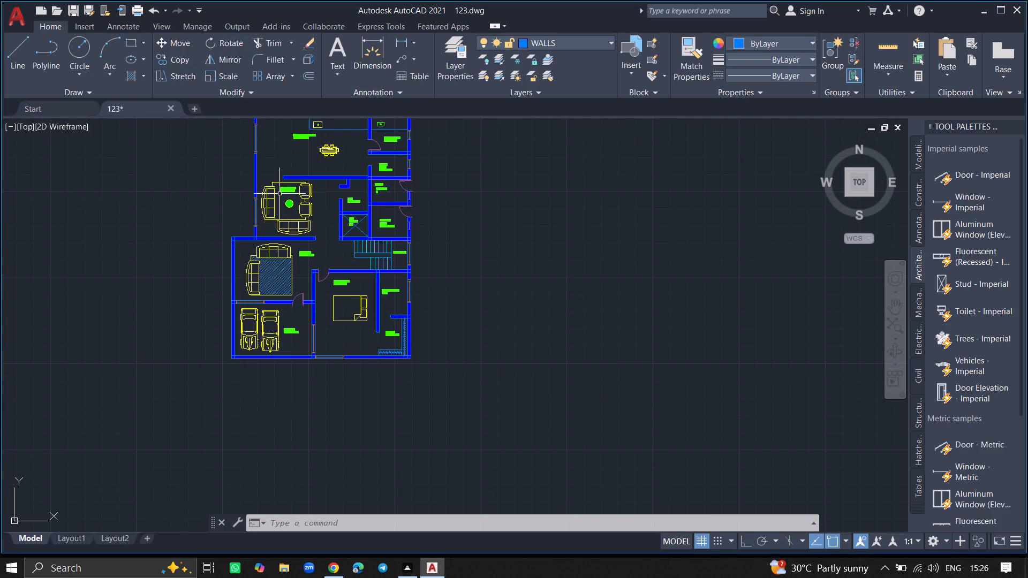
Draw a horizontal rectangle about 5'-2" by 4" between the DRAWING room's hatched carpet and the wall shared with the portico.
{"action": "scroll", "coordinate": [279, 194], "scroll_direction": "up", "scroll_amount": 4, "text": "ctrl"}
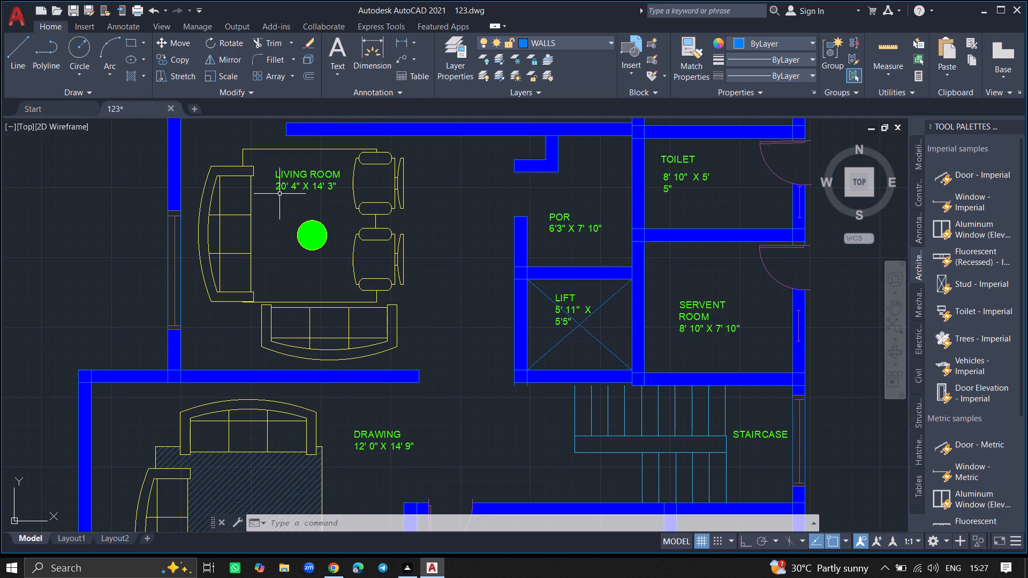
{"action": "scroll", "coordinate": [279, 194], "scroll_direction": "down", "scroll_amount": 5, "text": "ctrl"}
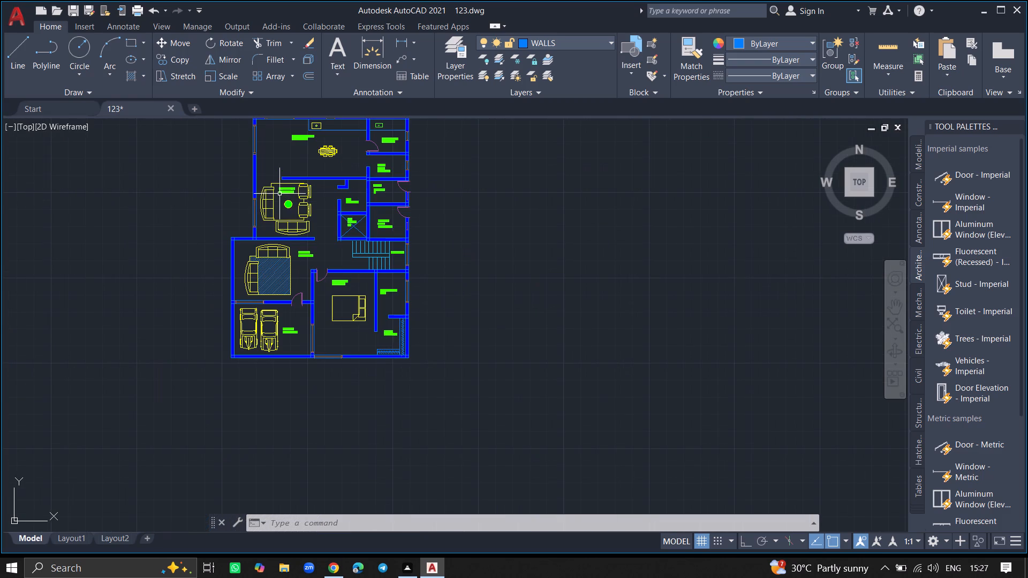
{"action": "scroll", "coordinate": [269, 291], "scroll_direction": "up", "scroll_amount": 6, "text": "ctrl"}
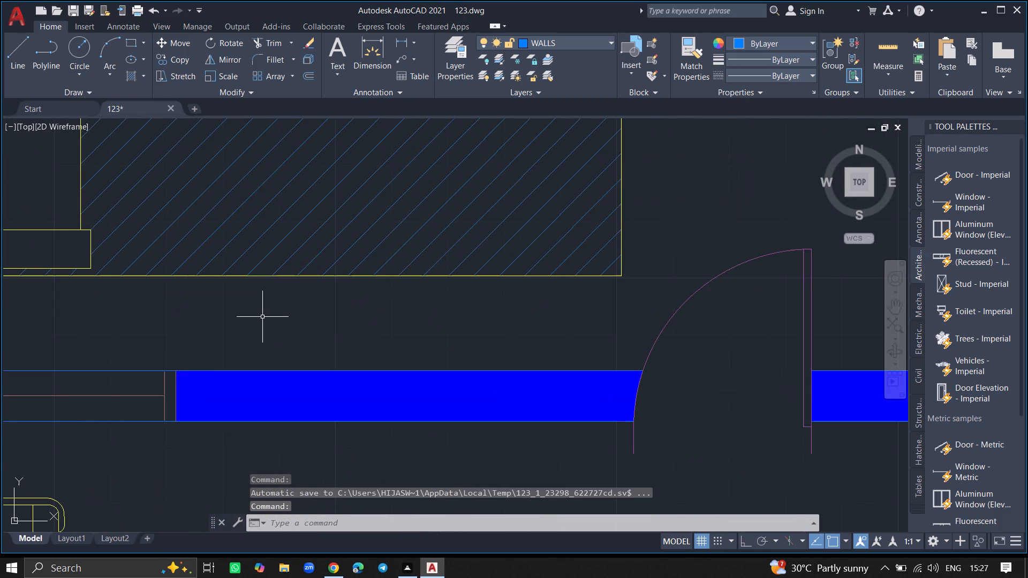
{"action": "type", "text": "RW"}
{"action": "key", "text": "BackSpace"}
{"action": "key", "text": "BackSpace"}
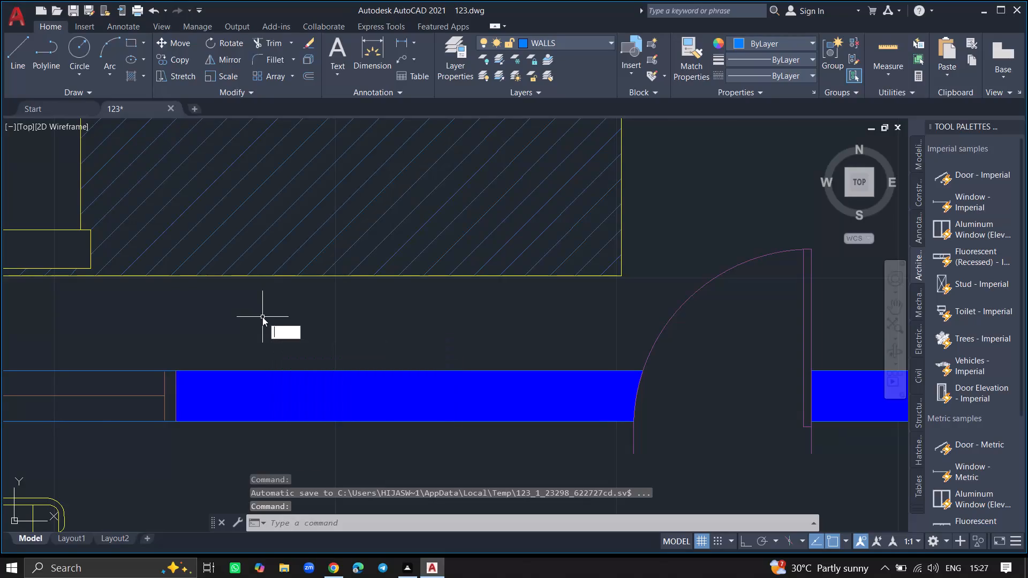
{"action": "type", "text": "REC"}
{"action": "key", "text": "Return"}
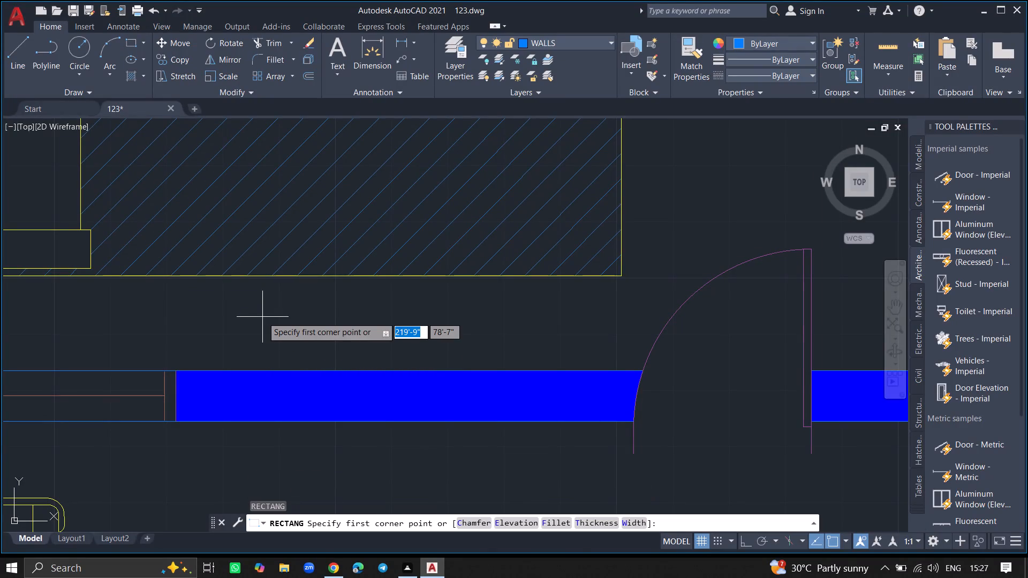
{"action": "left_click", "coordinate": [232, 315]}
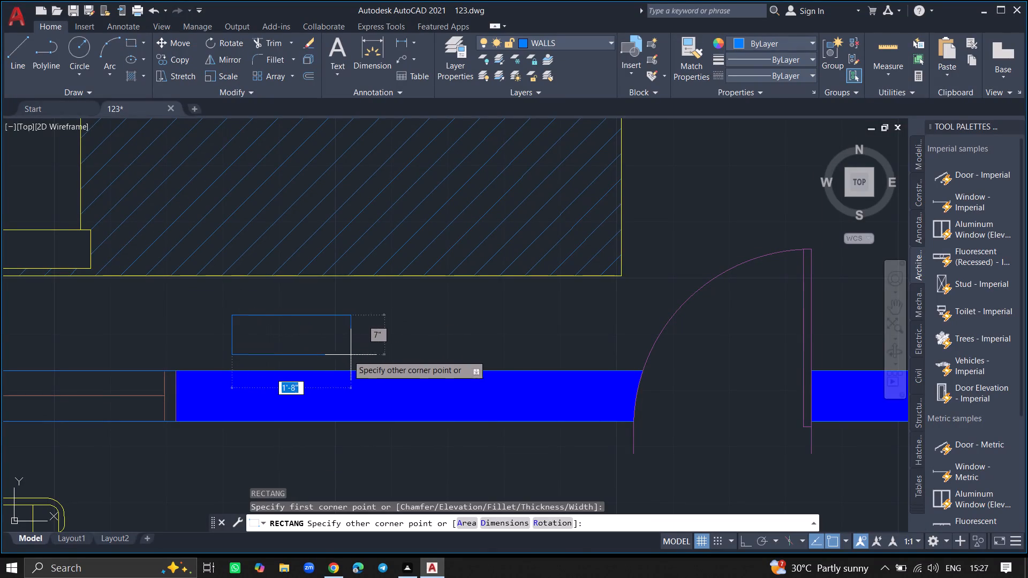
{"action": "left_click", "coordinate": [585, 340]}
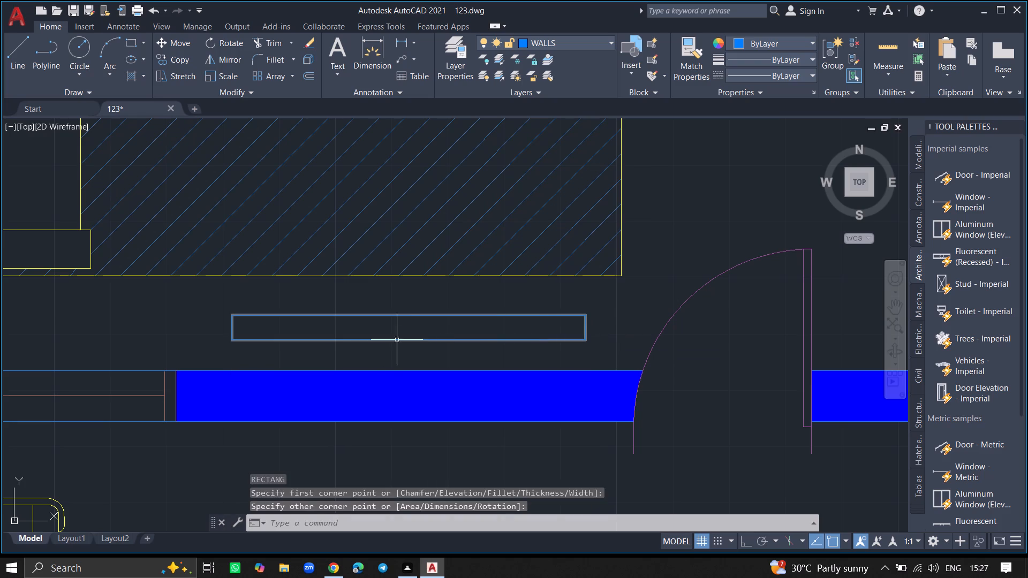
Draw the rectangle's west support leg: about 2" straight down from its lower edge near mid-length, continuing diagonally southwest to the wall.
{"action": "key", "text": "l"}
{"action": "key", "text": "Return"}
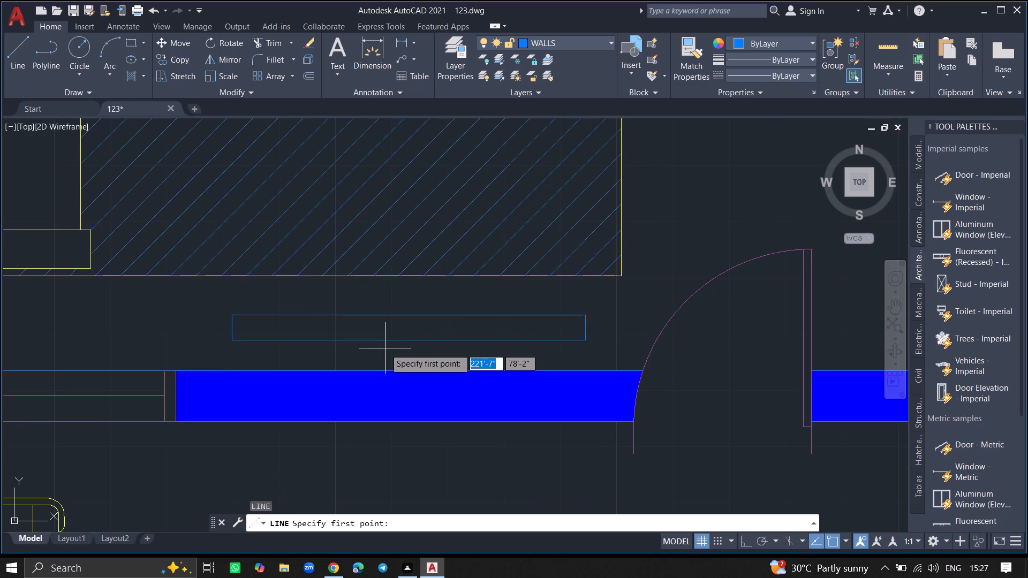
{"action": "scroll", "coordinate": [385, 348], "scroll_direction": "up", "scroll_amount": 4, "text": "ctrl"}
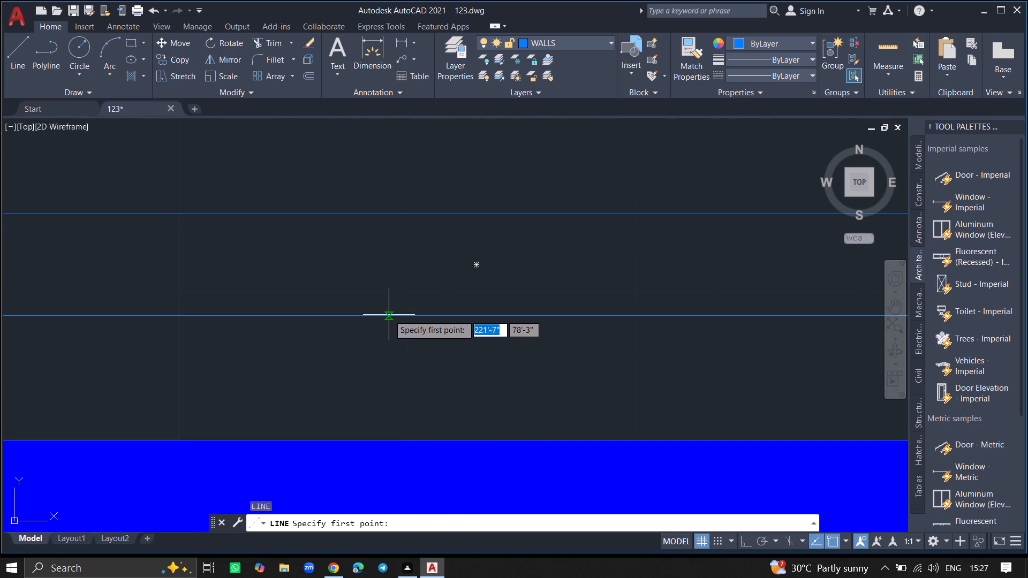
{"action": "left_click", "coordinate": [389, 315]}
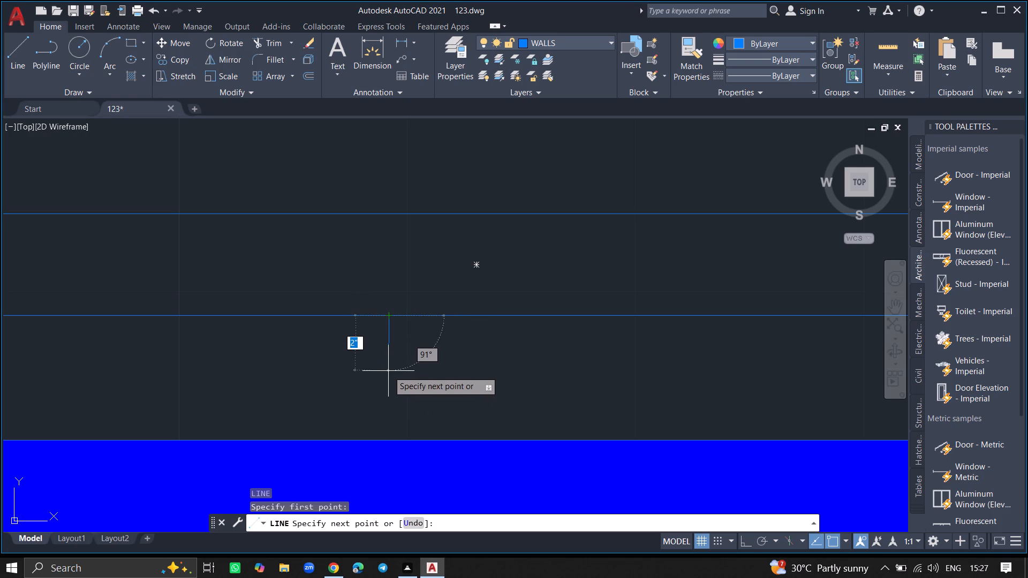
{"action": "key", "text": "F8"}
{"action": "left_click", "coordinate": [388, 371]}
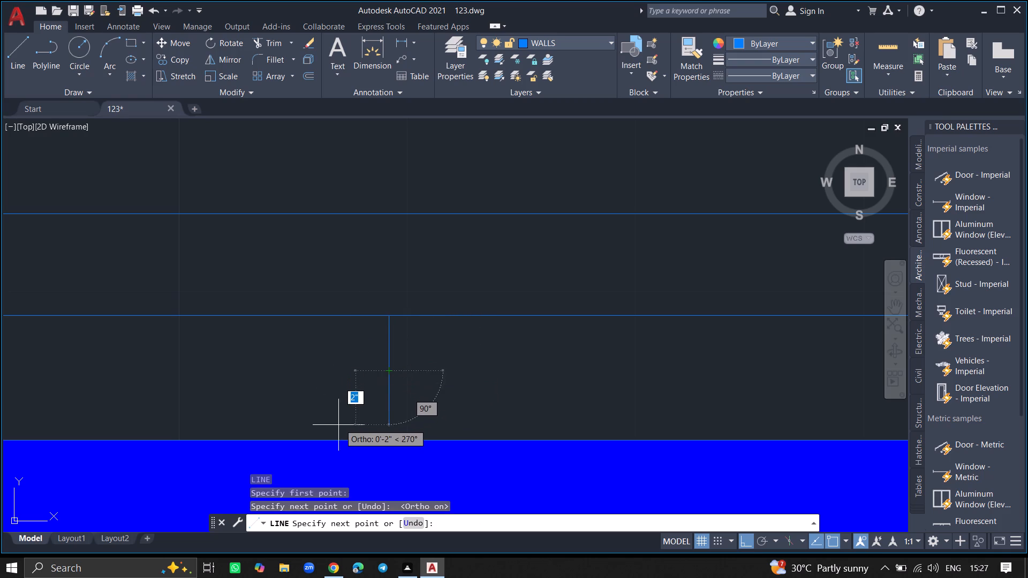
{"action": "key", "text": "F8"}
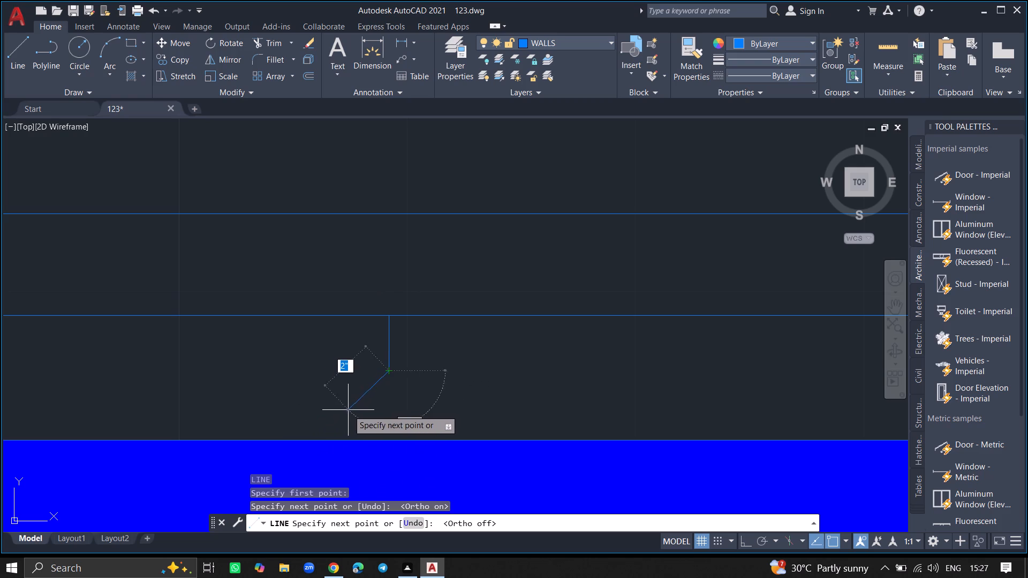
{"action": "left_click", "coordinate": [323, 439]}
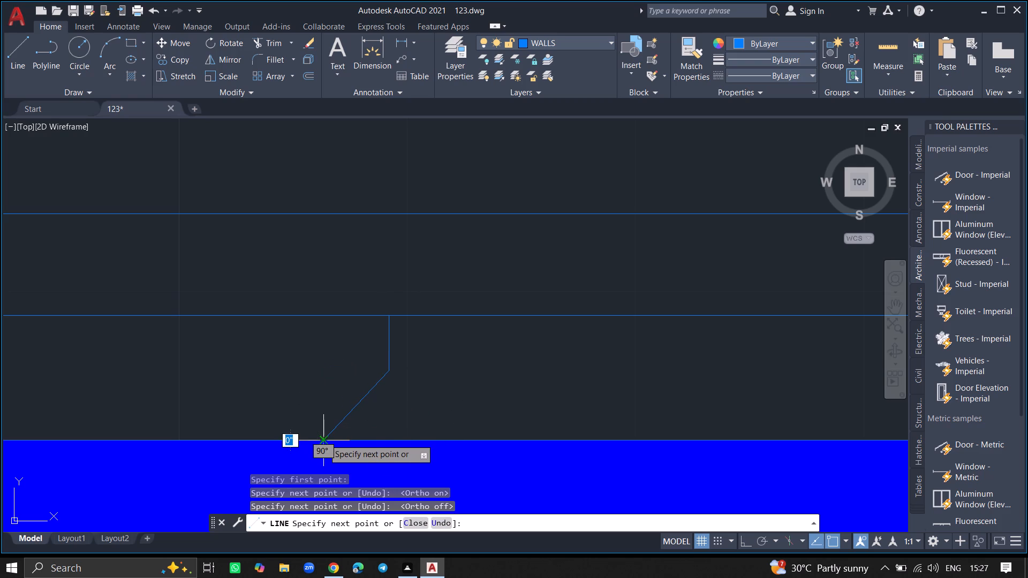
{"action": "key", "text": "Return"}
Draw the east support leg: about 2" straight down from the midpoint of the rectangle's lower edge, continuing diagonally southeast to the wall.
{"action": "key", "text": "l"}
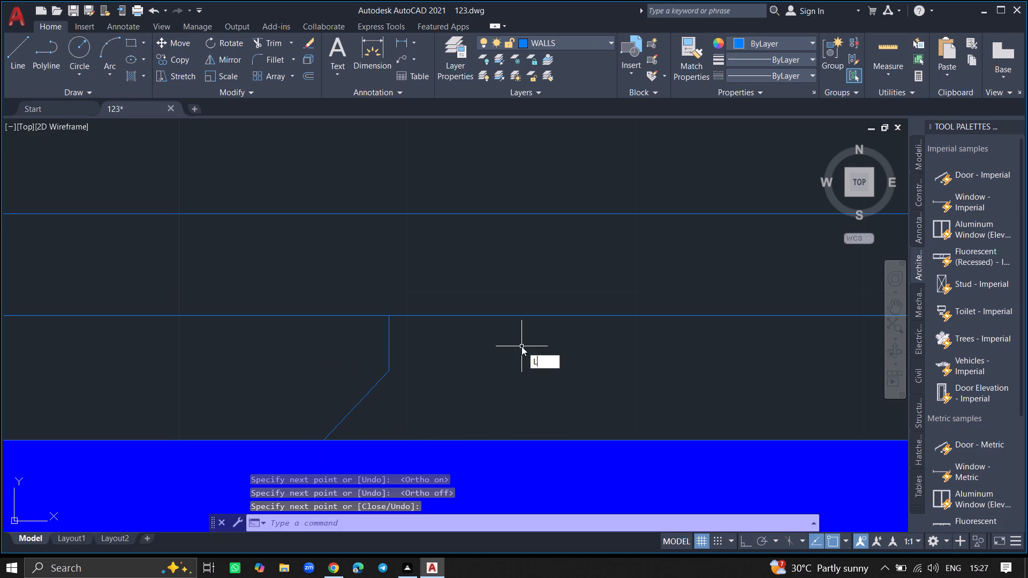
{"action": "key", "text": "Return"}
{"action": "key", "text": "F8"}
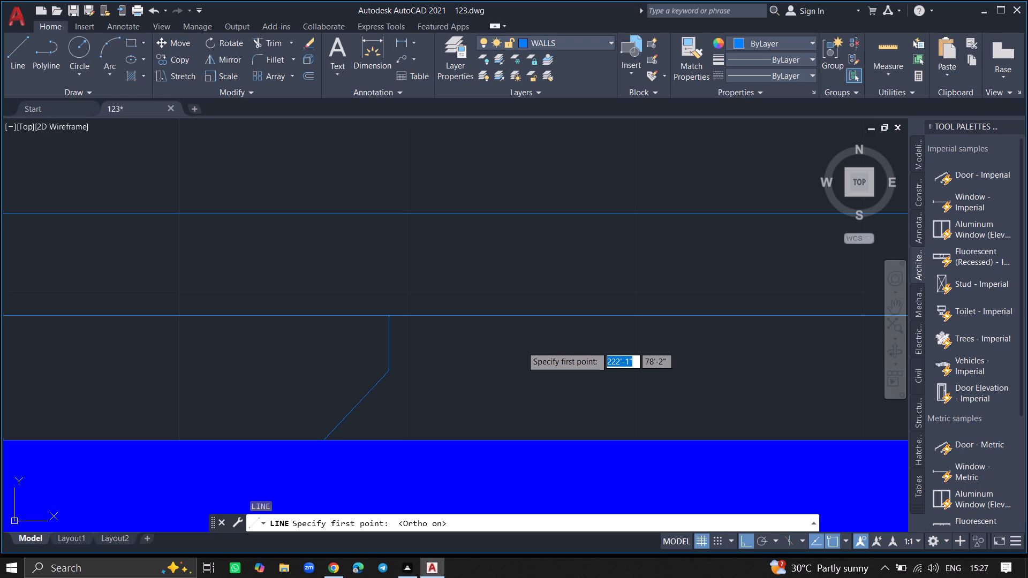
{"action": "left_click", "coordinate": [478, 317]}
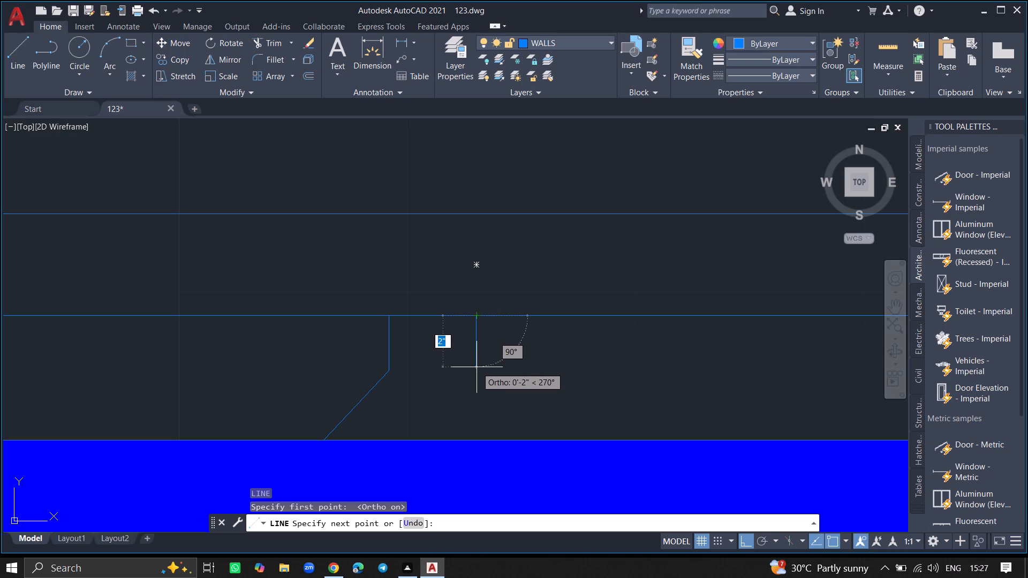
{"action": "left_click", "coordinate": [477, 367]}
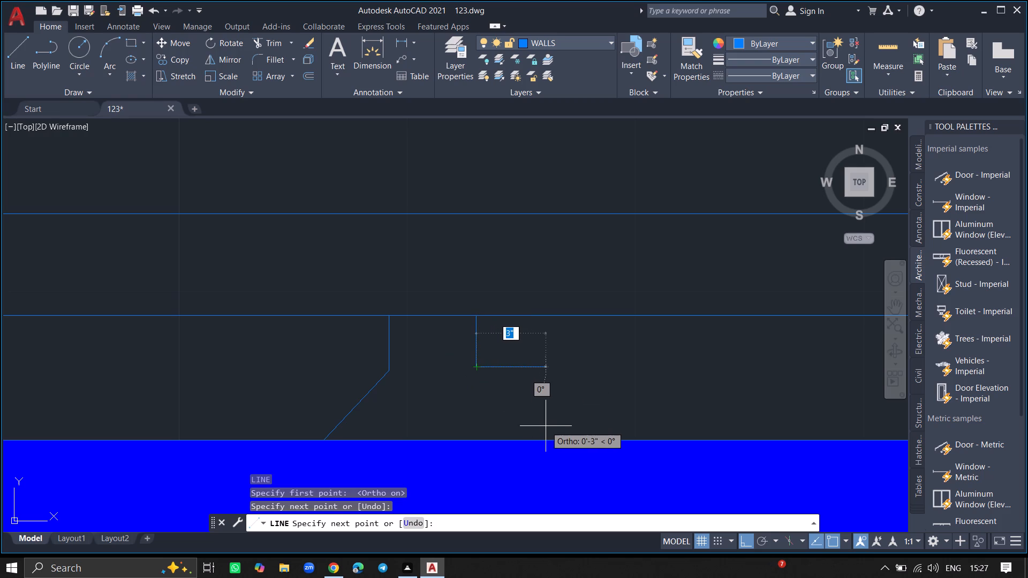
{"action": "key", "text": "F8"}
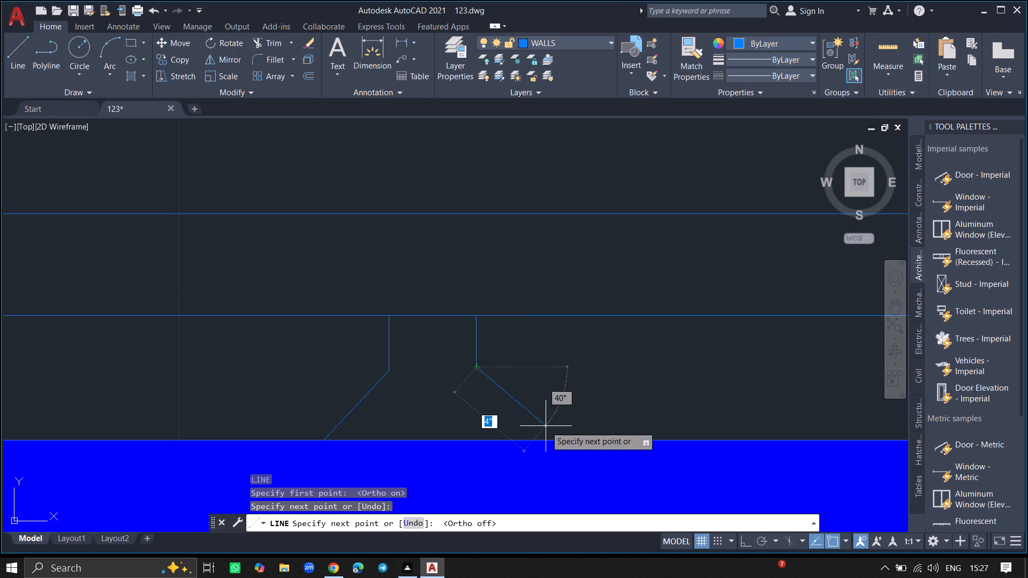
{"action": "left_click", "coordinate": [556, 441]}
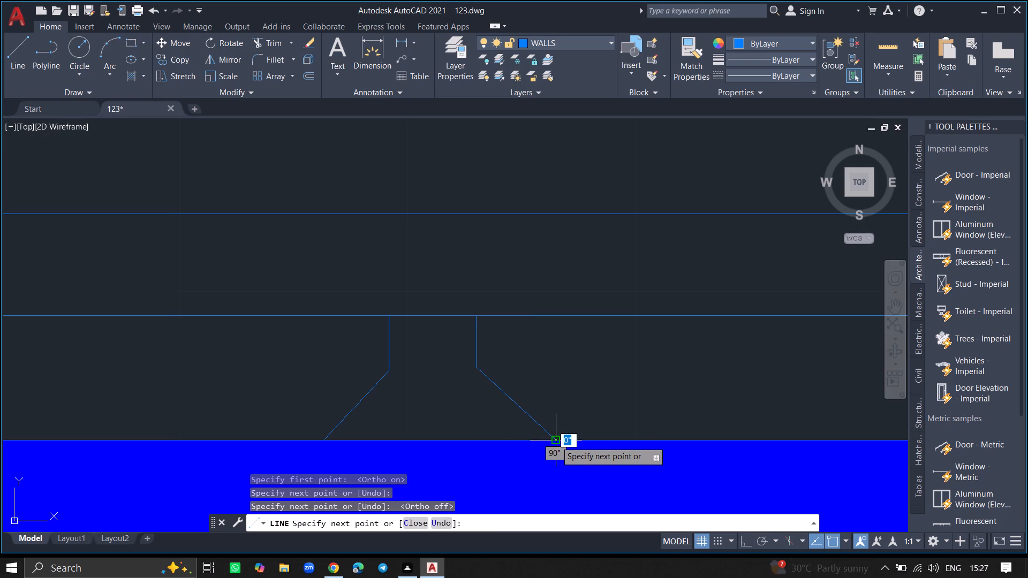
{"action": "key", "text": "Return"}
Move the rectangle and its two support legs to the FURNITURE layer.
{"action": "scroll", "coordinate": [556, 441], "scroll_direction": "down", "scroll_amount": 3, "text": "ctrl"}
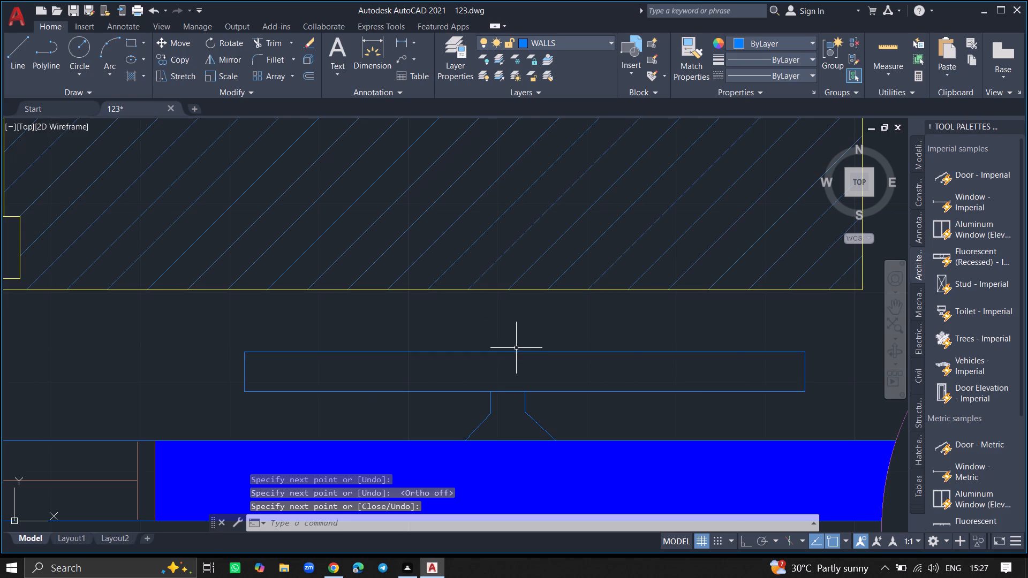
{"action": "scroll", "coordinate": [516, 348], "scroll_direction": "down", "scroll_amount": 5, "text": "ctrl"}
{"action": "scroll", "coordinate": [511, 328], "scroll_direction": "up", "scroll_amount": 2, "text": "ctrl"}
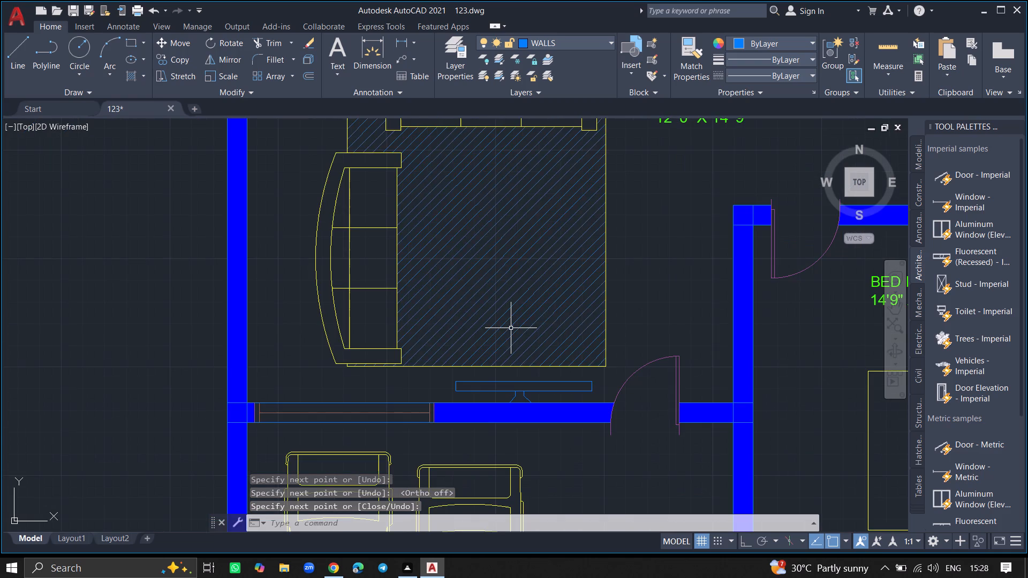
{"action": "scroll", "coordinate": [510, 397], "scroll_direction": "up", "scroll_amount": 4, "text": "ctrl"}
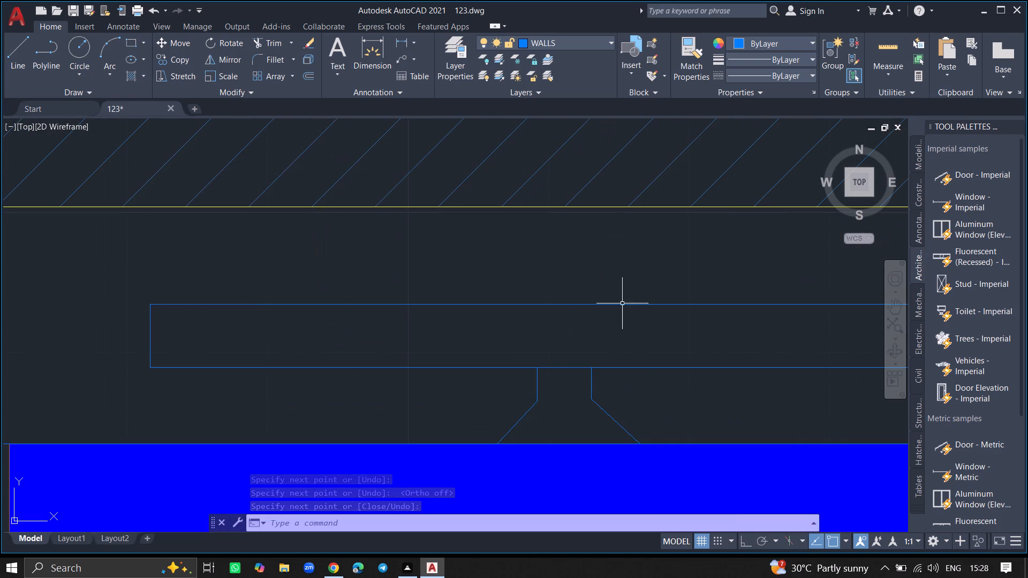
{"action": "left_click", "coordinate": [645, 283]}
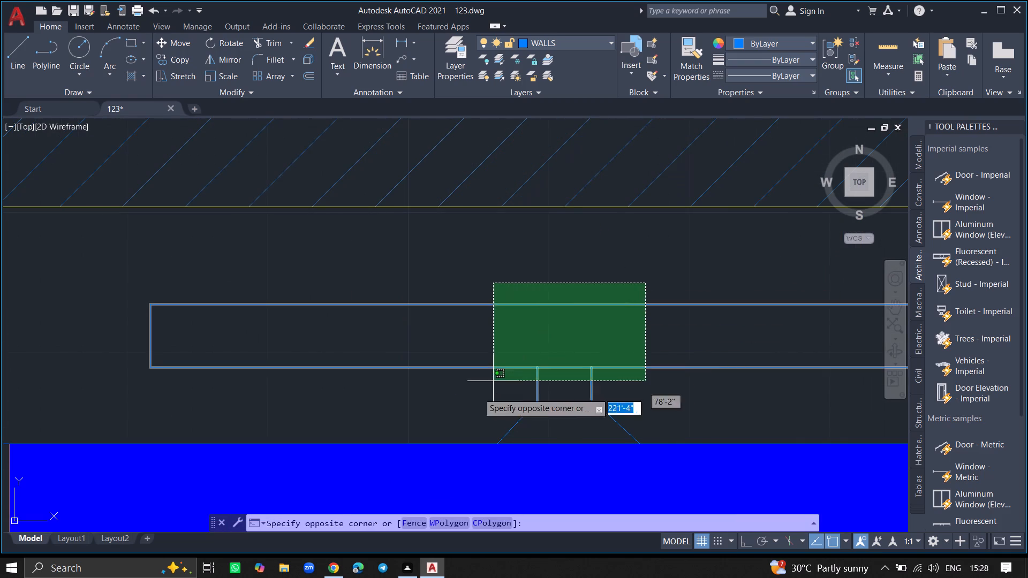
{"action": "left_click", "coordinate": [455, 410]}
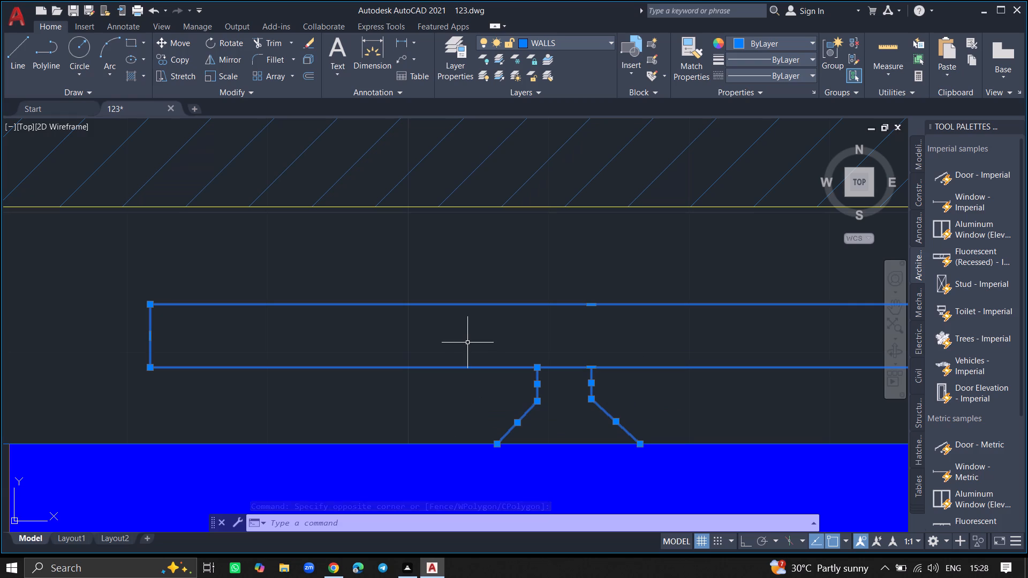
{"action": "left_click", "coordinate": [572, 41]}
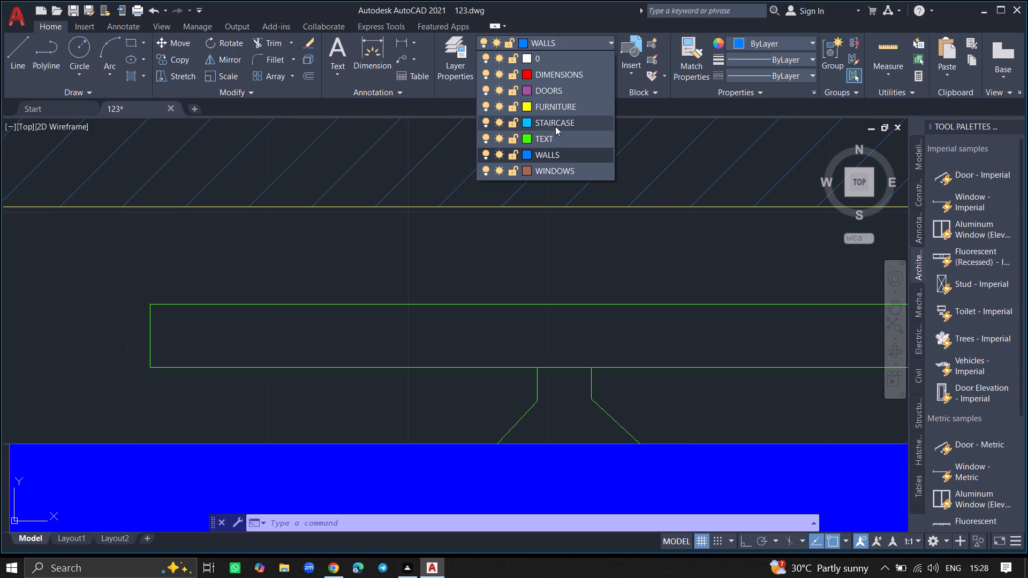
{"action": "left_click", "coordinate": [557, 103]}
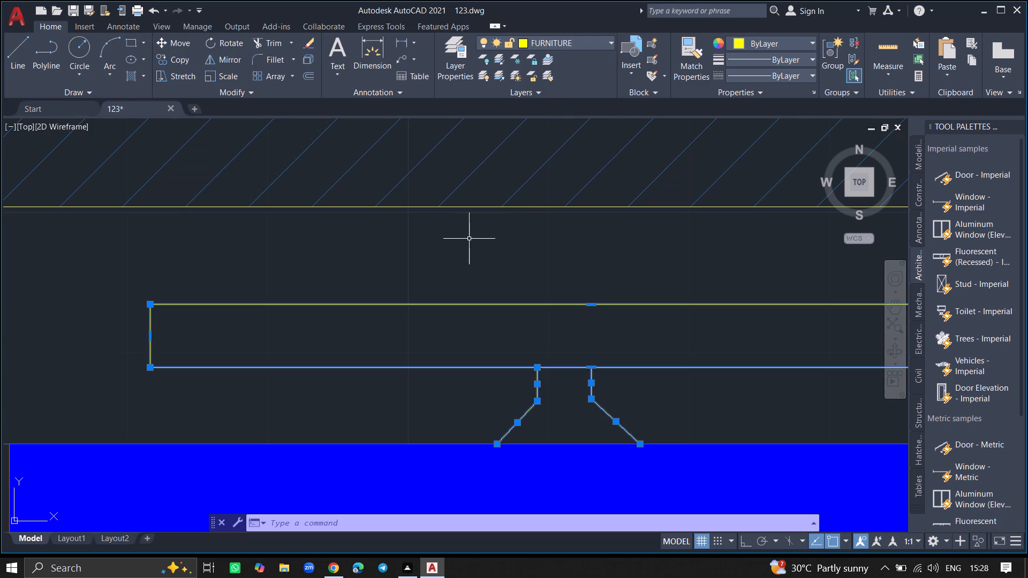
{"action": "key", "text": "Escape"}
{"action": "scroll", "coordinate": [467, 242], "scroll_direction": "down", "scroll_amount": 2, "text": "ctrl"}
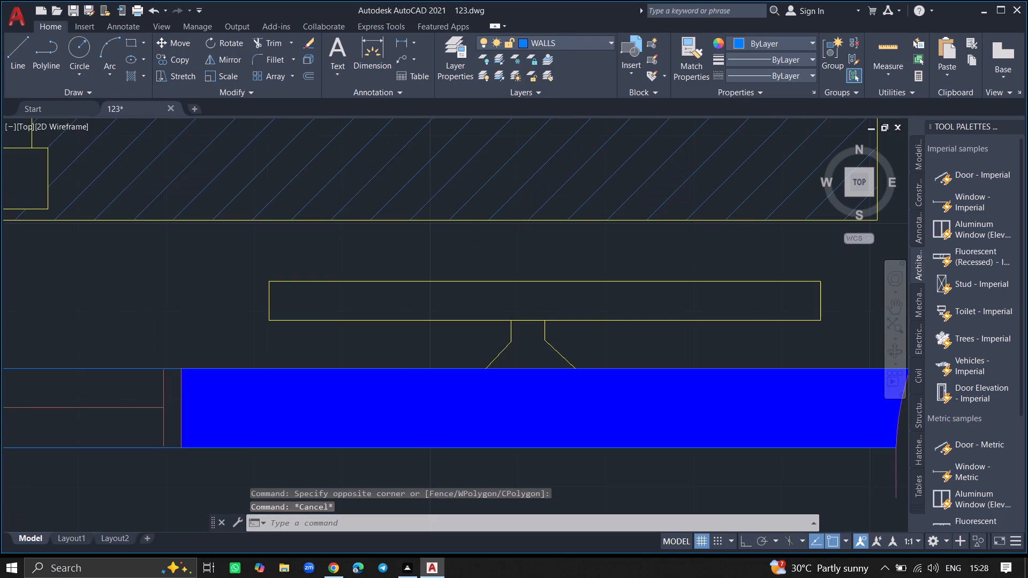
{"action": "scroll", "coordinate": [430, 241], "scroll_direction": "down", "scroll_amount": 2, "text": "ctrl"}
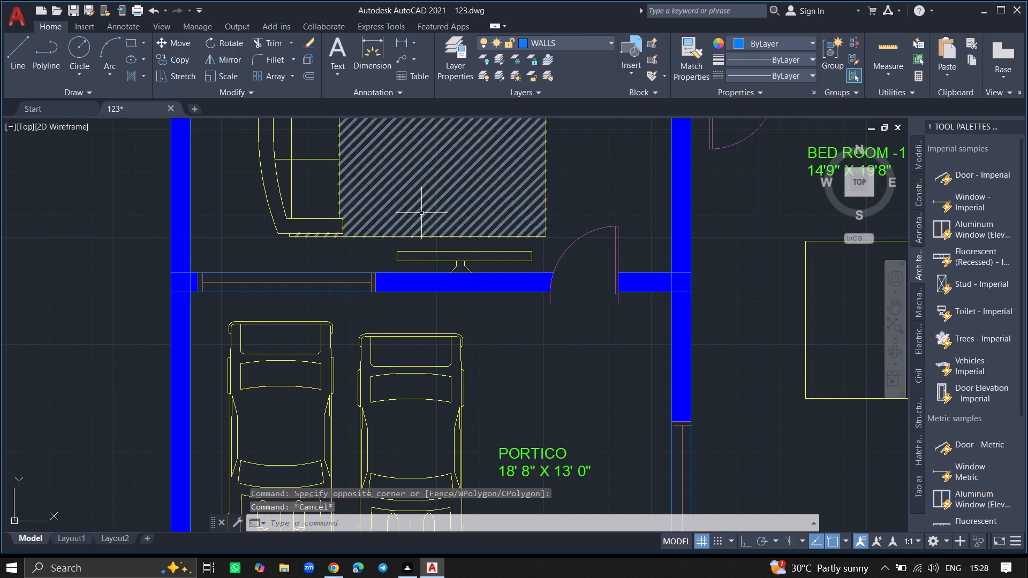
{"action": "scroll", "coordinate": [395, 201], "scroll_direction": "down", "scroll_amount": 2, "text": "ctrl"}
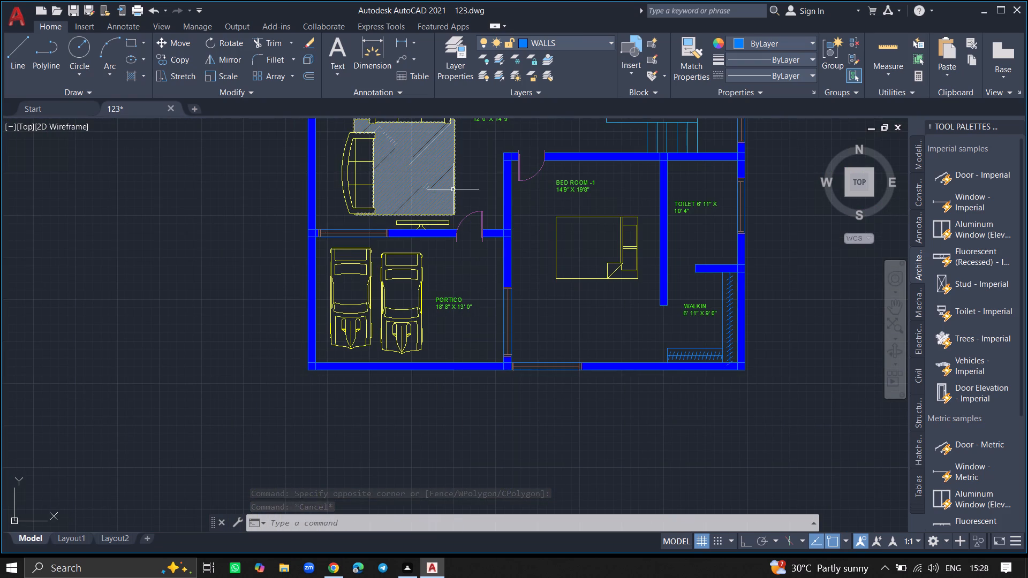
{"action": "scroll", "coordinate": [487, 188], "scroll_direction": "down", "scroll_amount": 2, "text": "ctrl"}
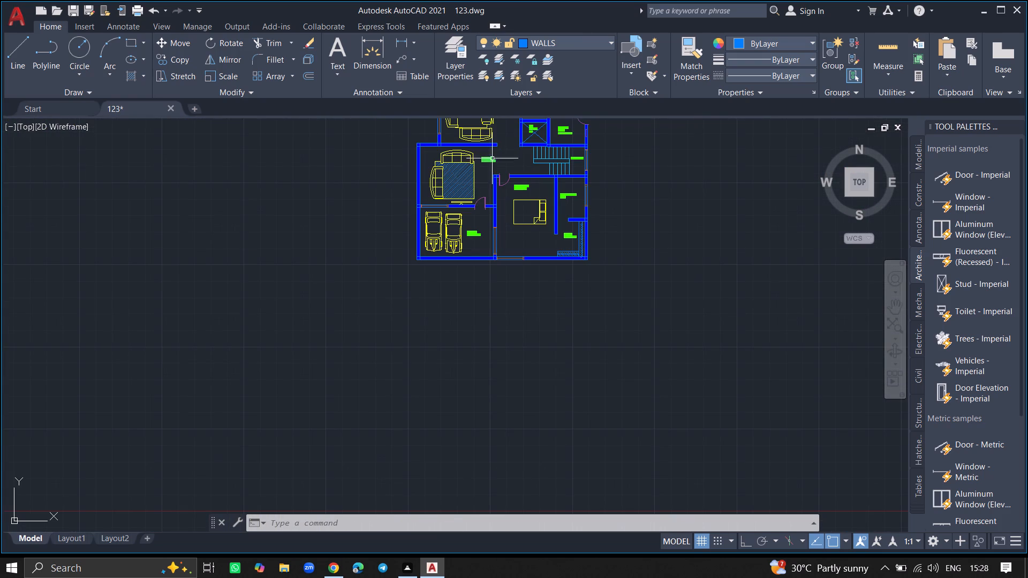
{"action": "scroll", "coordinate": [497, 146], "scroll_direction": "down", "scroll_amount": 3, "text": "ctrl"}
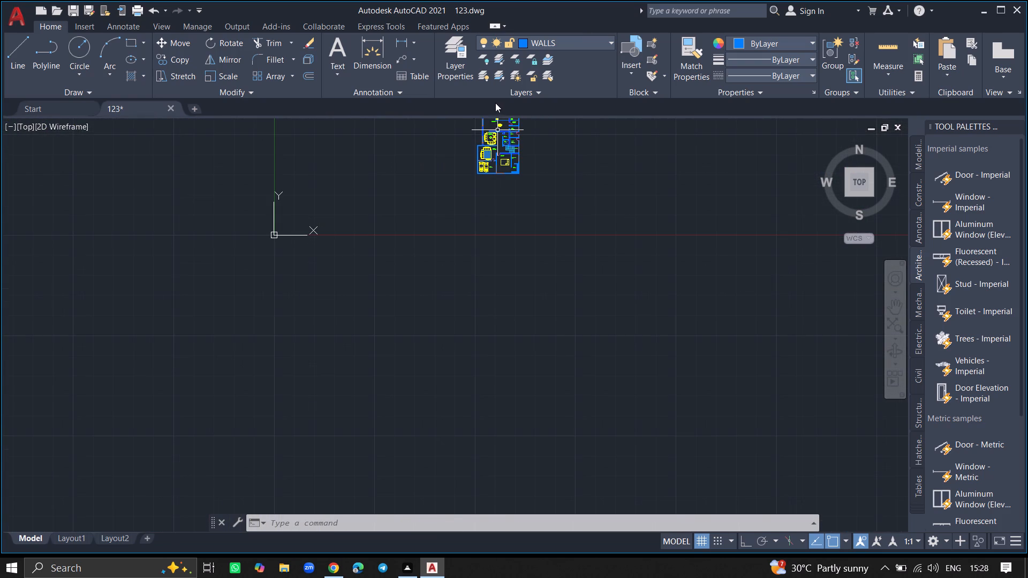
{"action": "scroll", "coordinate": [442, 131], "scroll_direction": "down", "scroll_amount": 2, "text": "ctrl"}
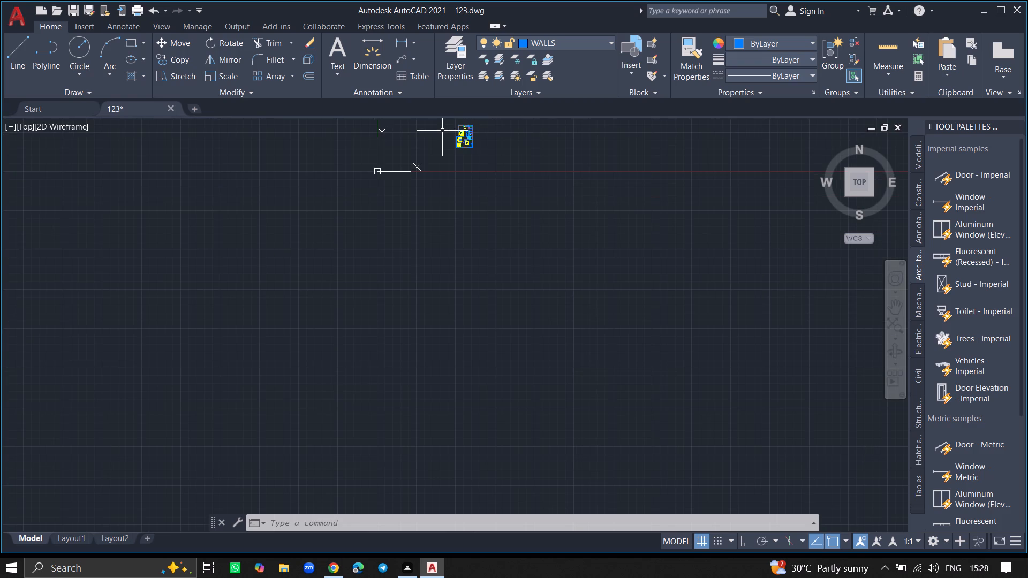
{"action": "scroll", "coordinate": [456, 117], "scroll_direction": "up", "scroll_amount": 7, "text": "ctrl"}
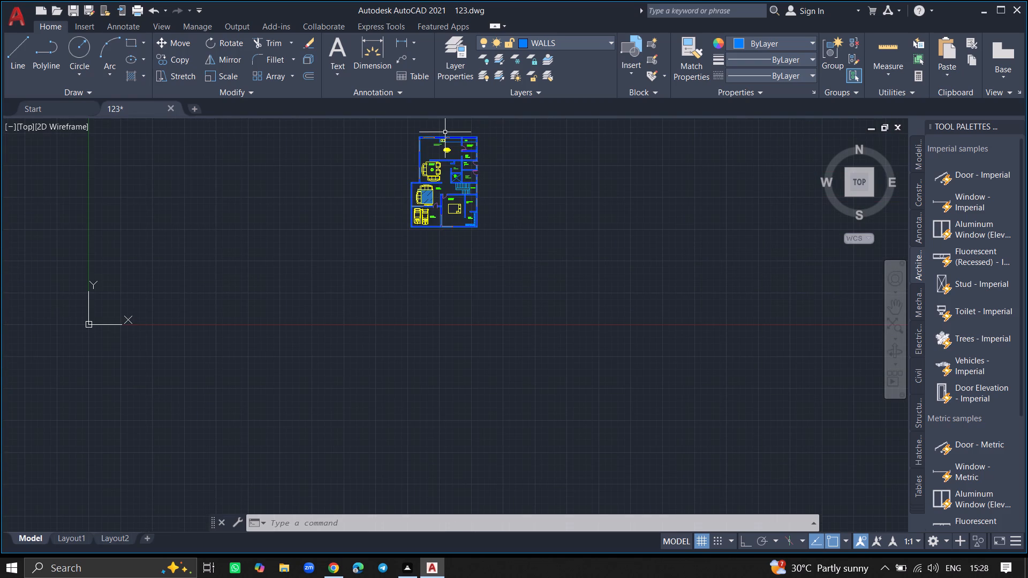
Close the tool palettes and open the blocks of House Designer.dwg in DesignCenter.
{"action": "scroll", "coordinate": [442, 133], "scroll_direction": "up", "scroll_amount": 4, "text": "ctrl"}
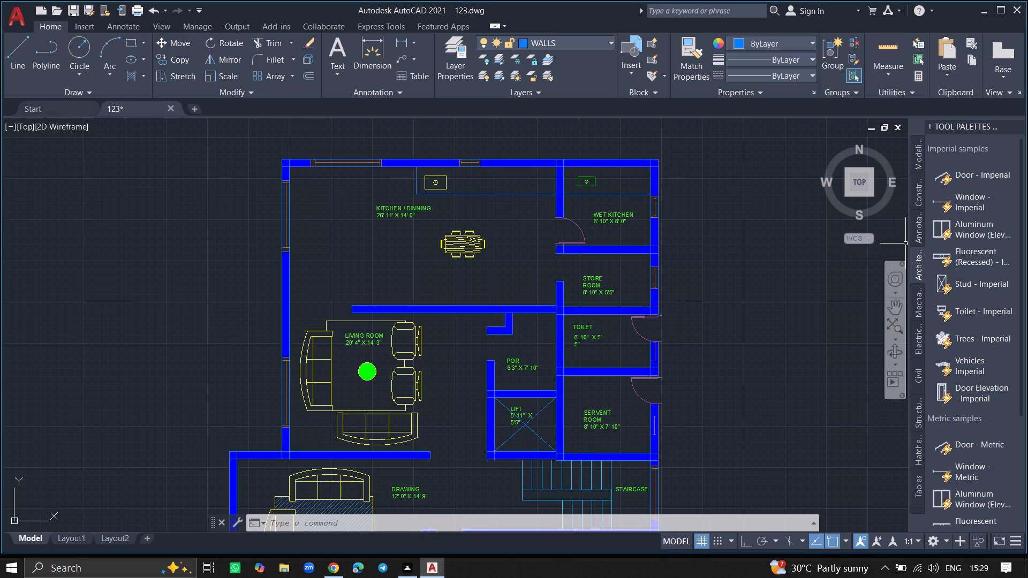
{"action": "left_click", "coordinate": [1017, 123]}
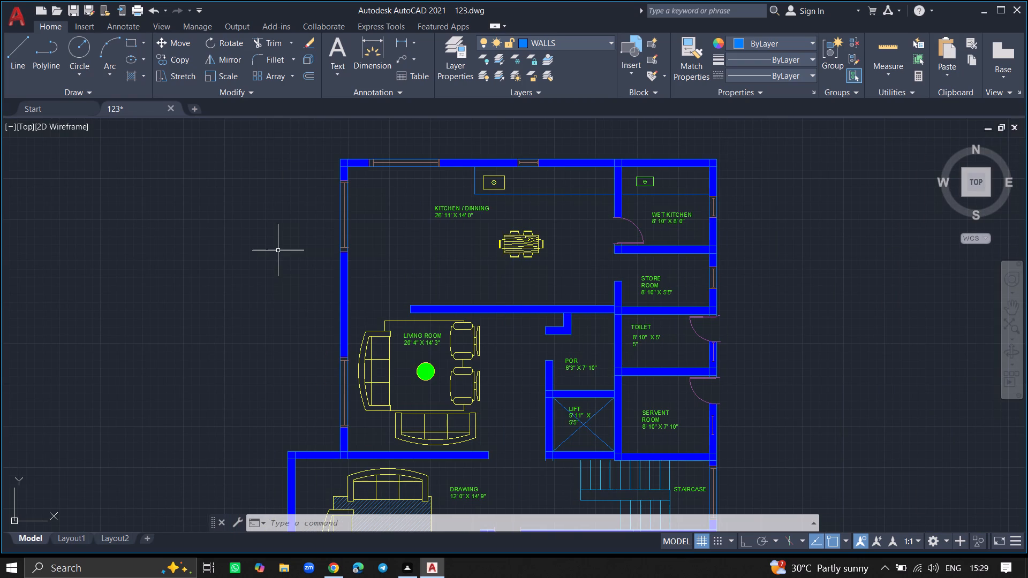
{"action": "key", "text": "ctrl+2"}
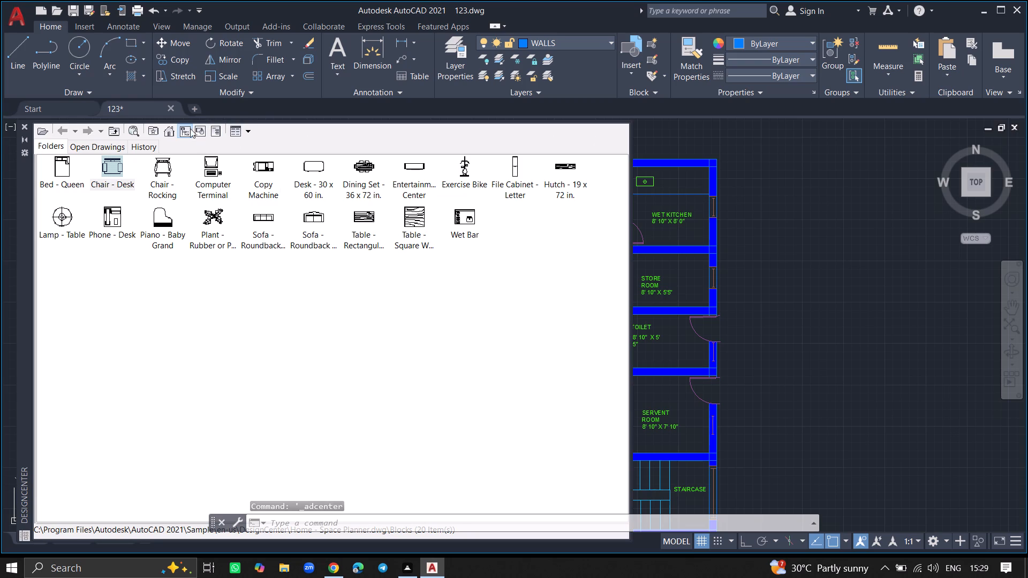
{"action": "left_click", "coordinate": [171, 131]}
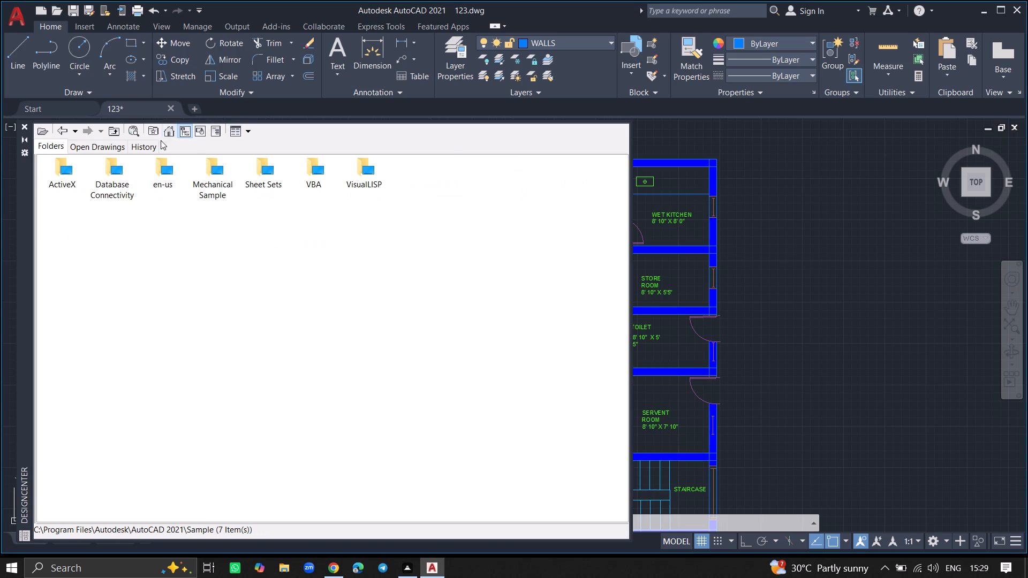
{"action": "double_click", "coordinate": [157, 174]}
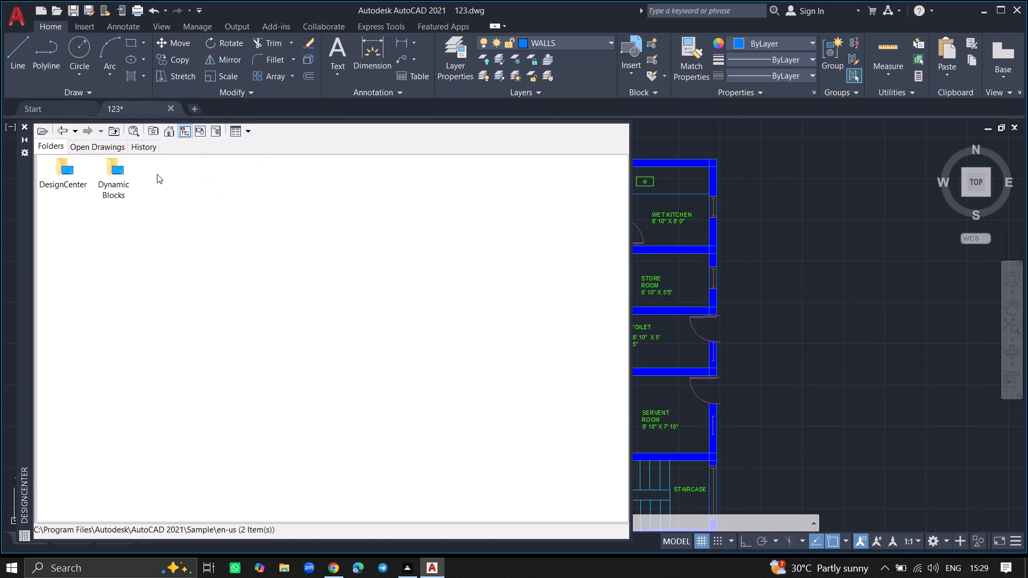
{"action": "double_click", "coordinate": [70, 170]}
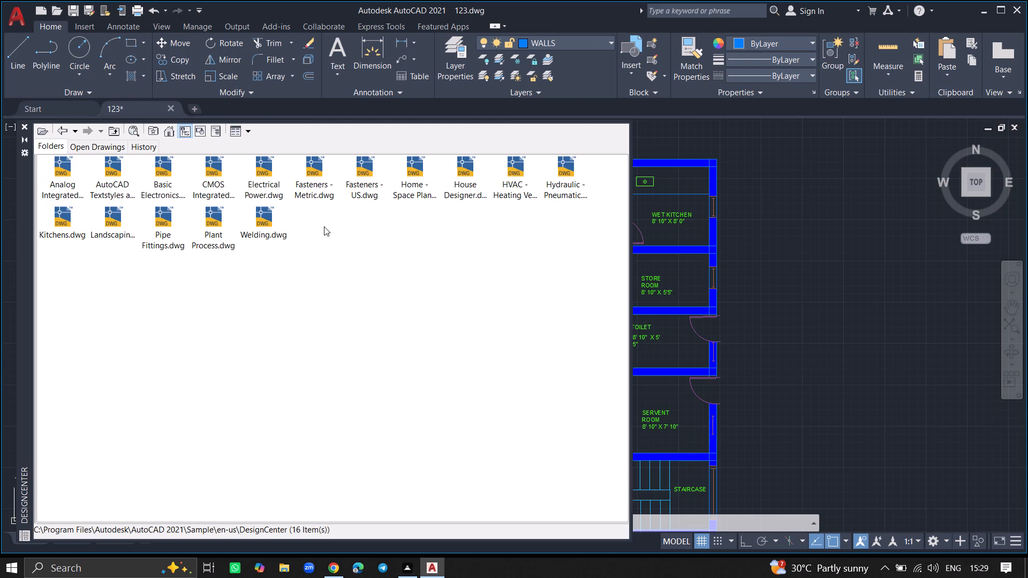
{"action": "double_click", "coordinate": [463, 178]}
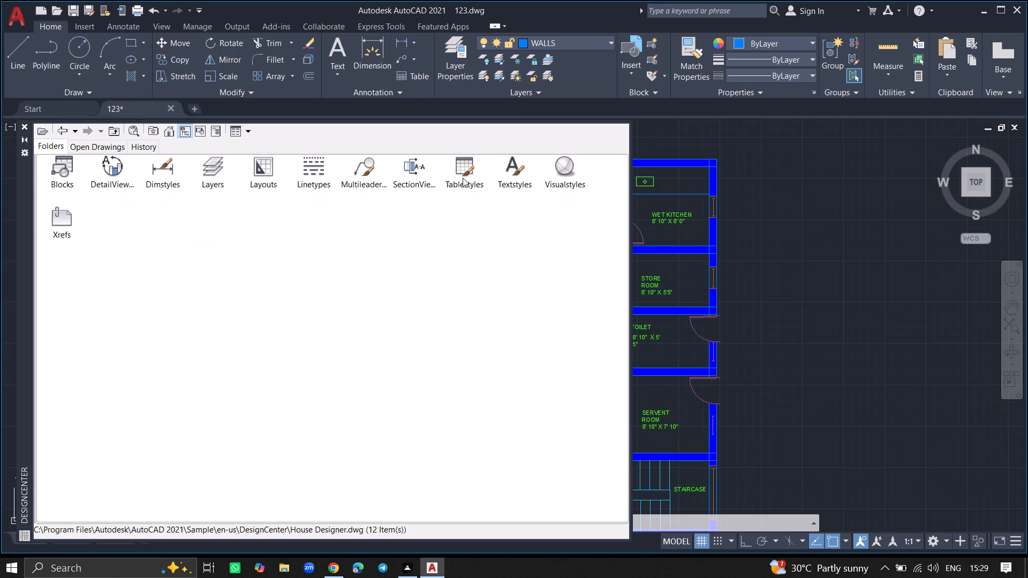
{"action": "double_click", "coordinate": [58, 173]}
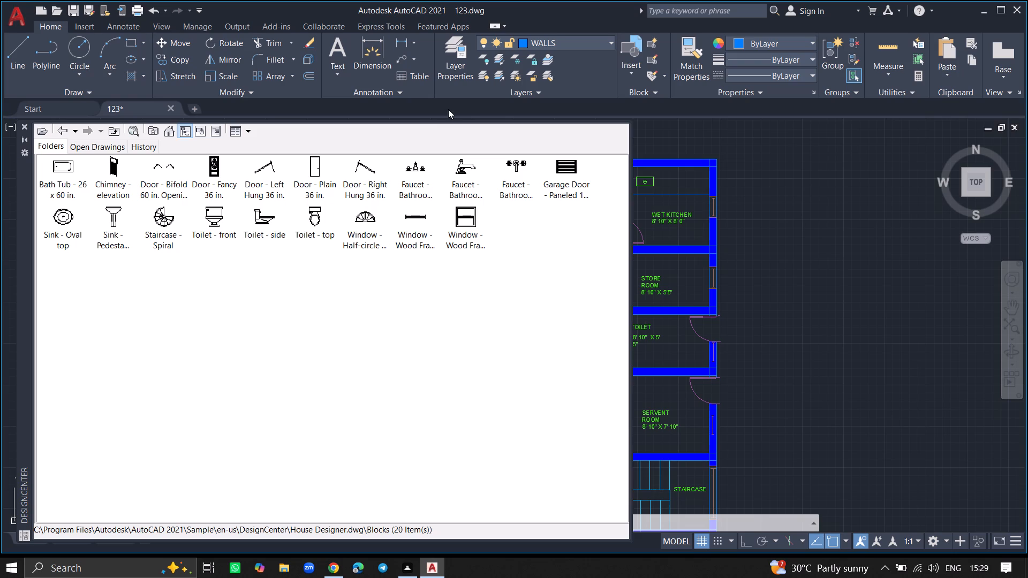
Make FURNITURE the current layer.
{"action": "double_click", "coordinate": [464, 60]}
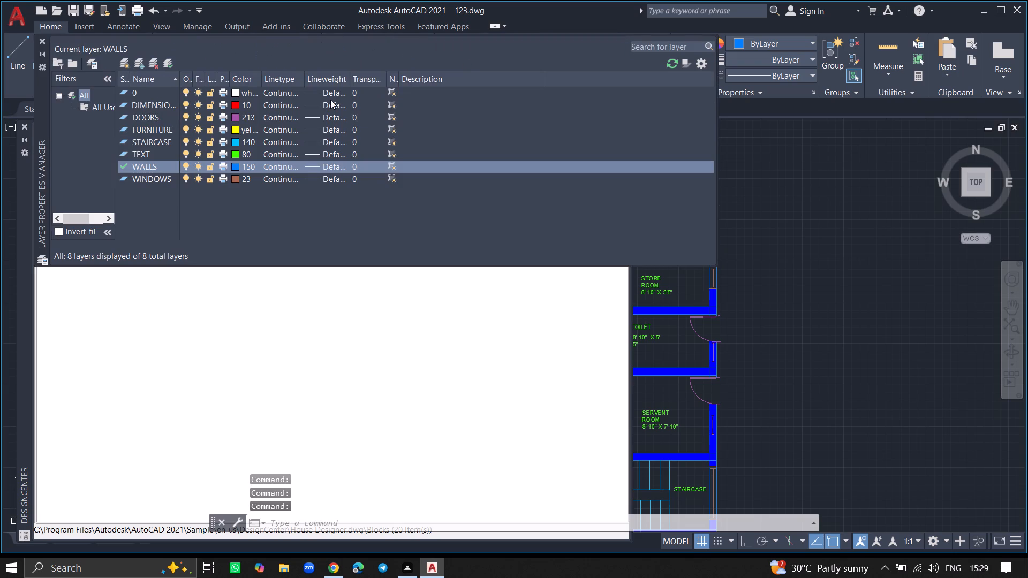
{"action": "double_click", "coordinate": [145, 130]}
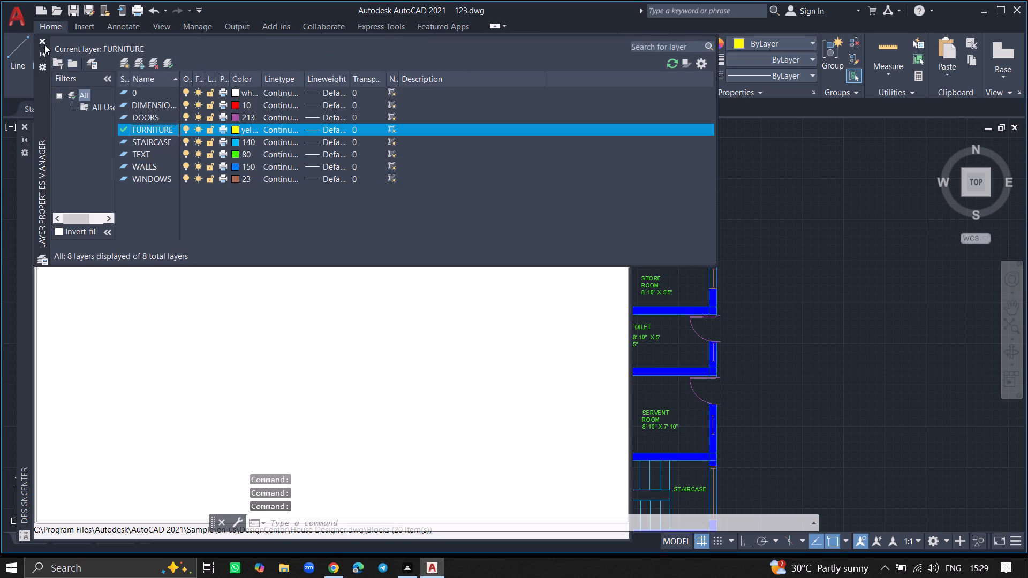
{"action": "left_click", "coordinate": [42, 40]}
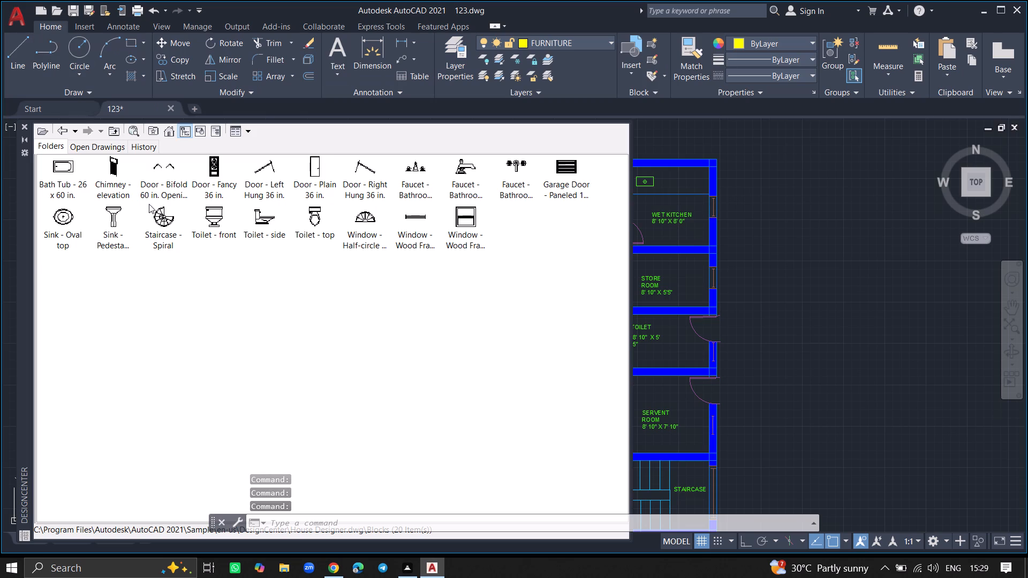
Insert the Toilet - top block from DesignCenter near the plan's east side and close DesignCenter.
{"action": "left_click", "coordinate": [311, 222]}
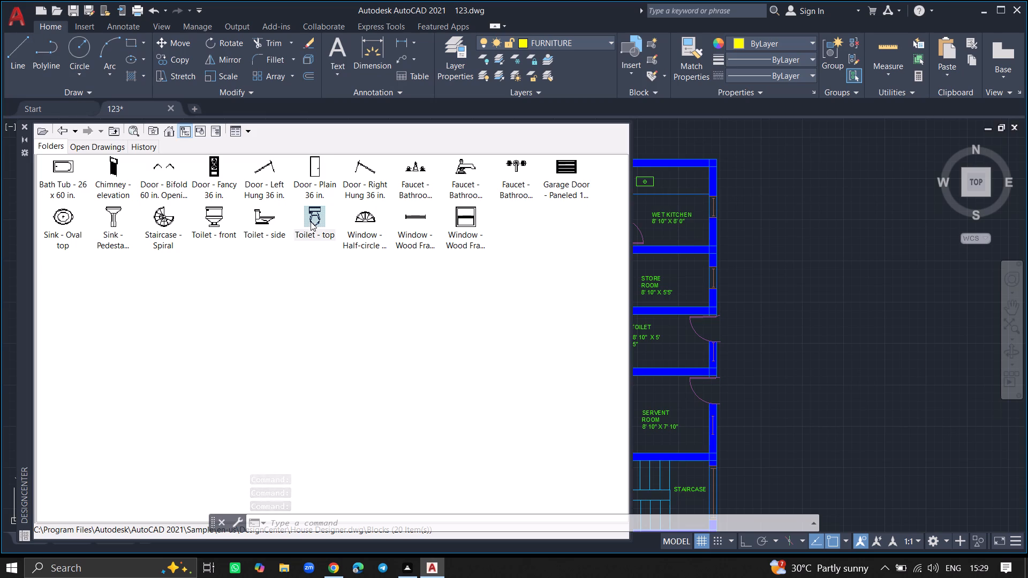
{"action": "left_click_drag", "start_coordinate": [311, 222], "coordinate": [686, 283]}
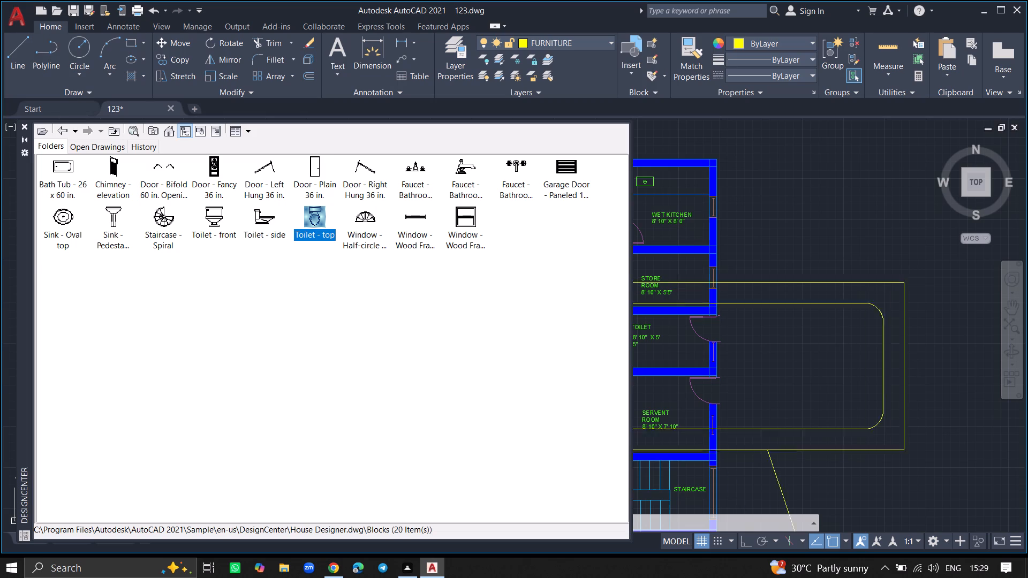
{"action": "left_click_drag", "start_coordinate": [686, 283], "coordinate": [842, 234]}
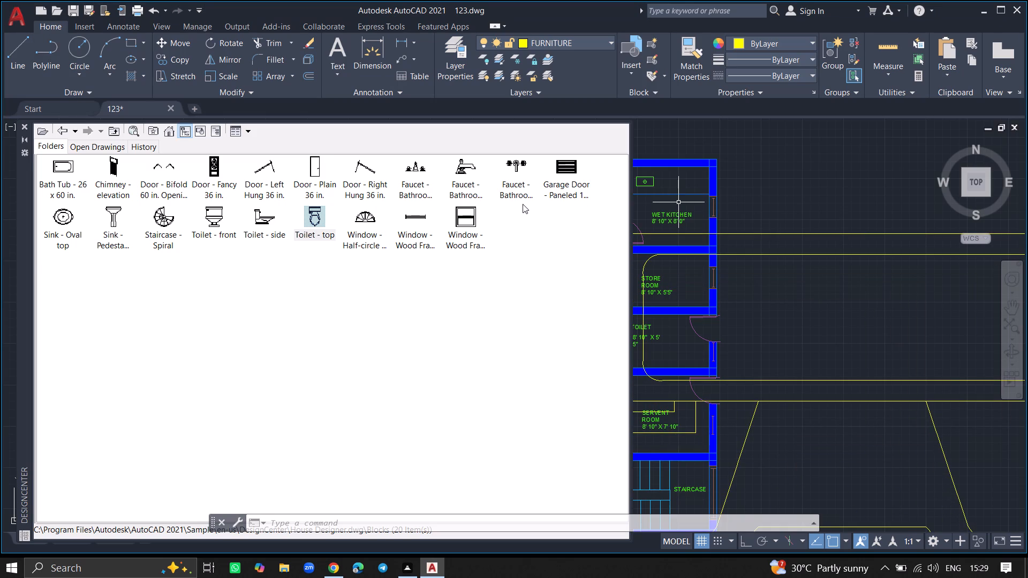
{"action": "left_click", "coordinate": [25, 125]}
Scale the oversized toilet block down freehand to fit the plan's rooms, using a base point beside the plan's east side.
{"action": "scroll", "coordinate": [314, 292], "scroll_direction": "down", "scroll_amount": 3, "text": "ctrl"}
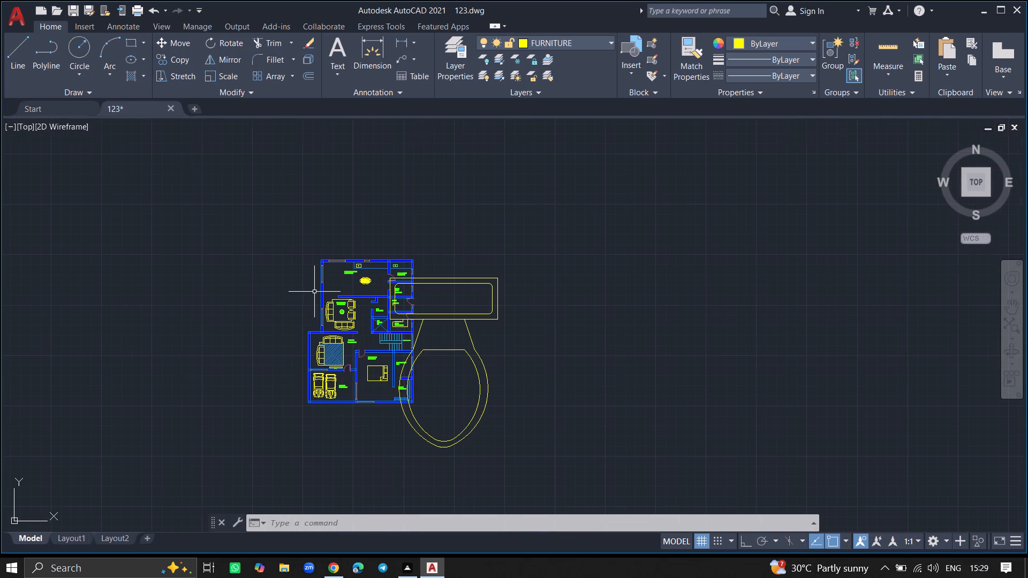
{"action": "left_click", "coordinate": [422, 283]}
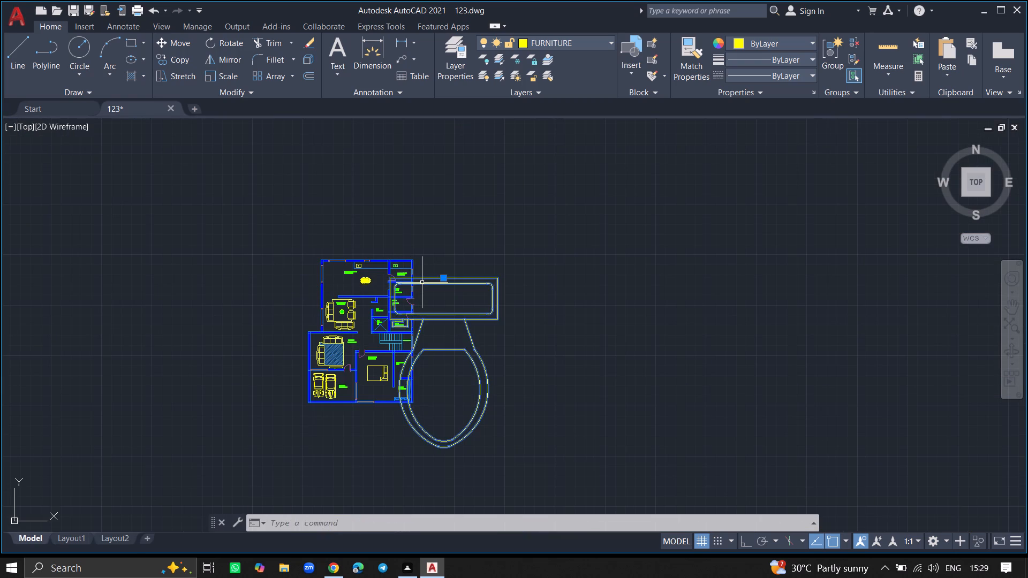
{"action": "type", "text": "SC"}
{"action": "key", "text": "Return"}
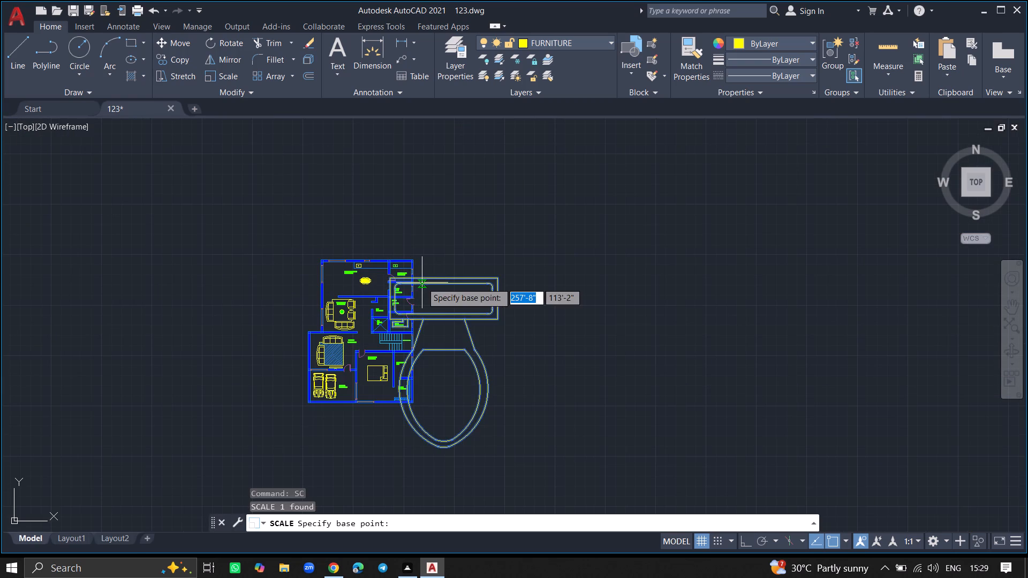
{"action": "scroll", "coordinate": [422, 283], "scroll_direction": "up", "scroll_amount": 5, "text": "ctrl"}
{"action": "left_click", "coordinate": [425, 280]}
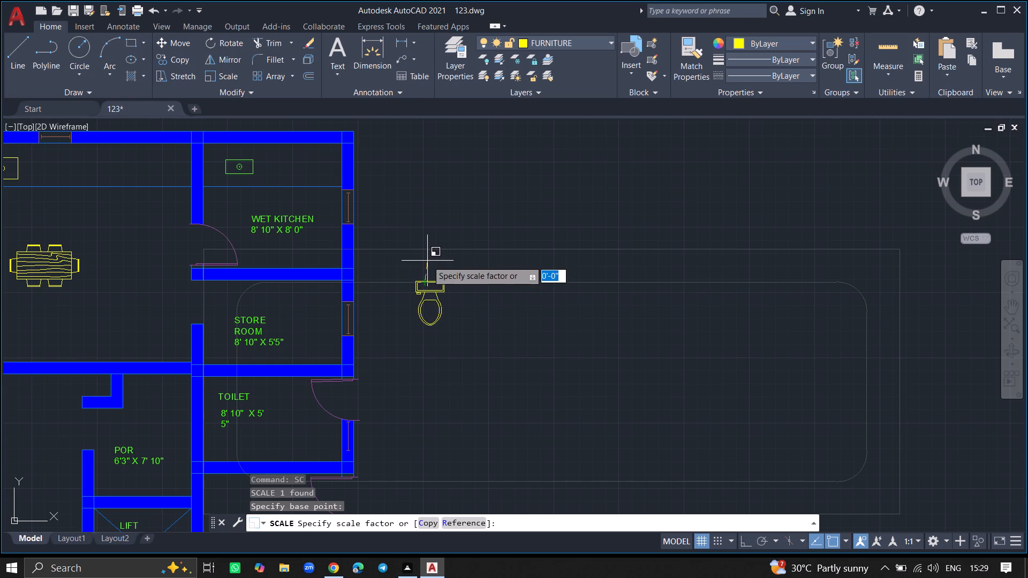
{"action": "left_click", "coordinate": [427, 256]}
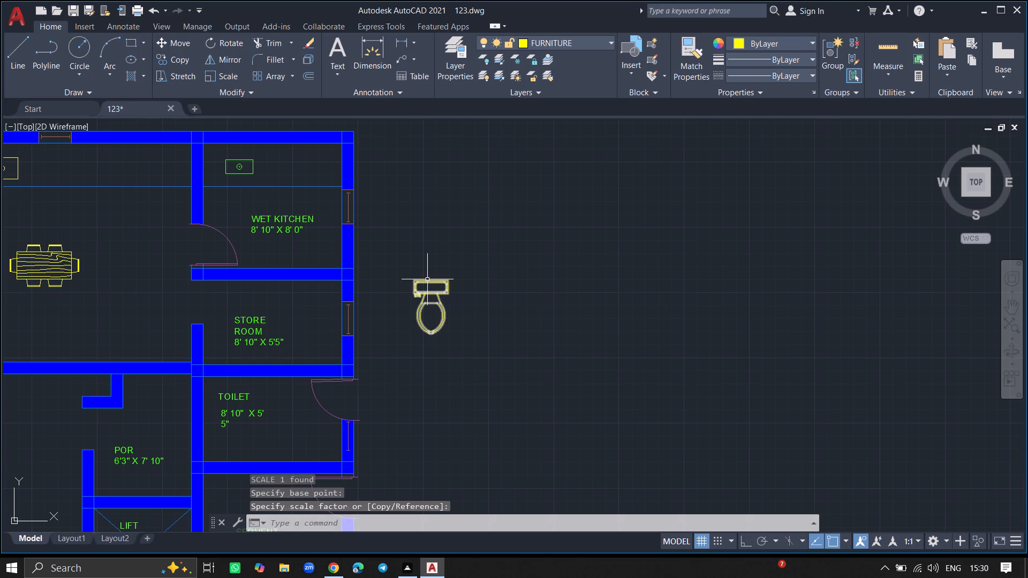
Move the scaled toilet into the POR room's northeast corner, with its tank along the north wall.
{"action": "left_click", "coordinate": [427, 281]}
{"action": "type", "text": "MO"}
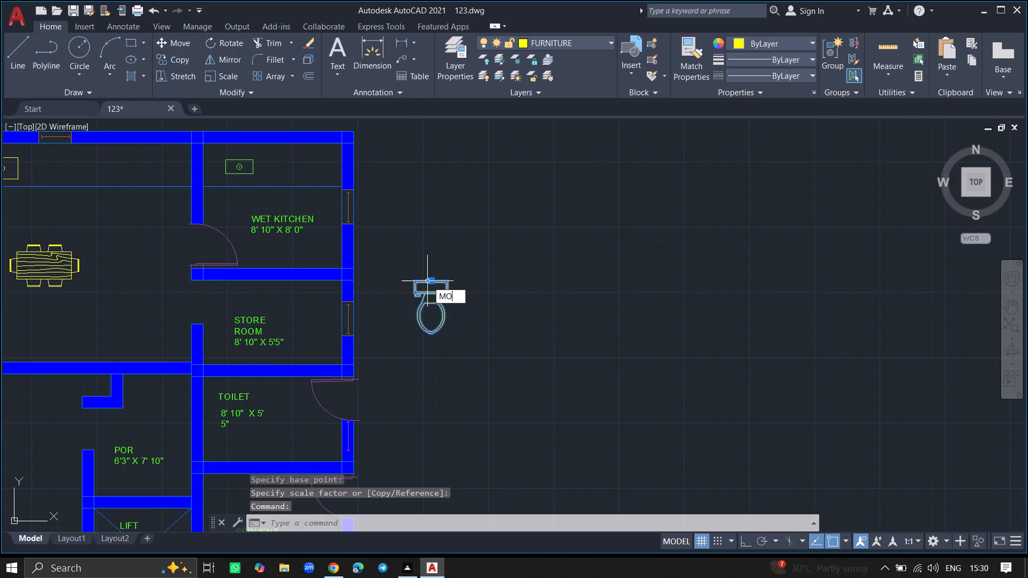
{"action": "type", "text": "VVE"}
{"action": "key", "text": "Return"}
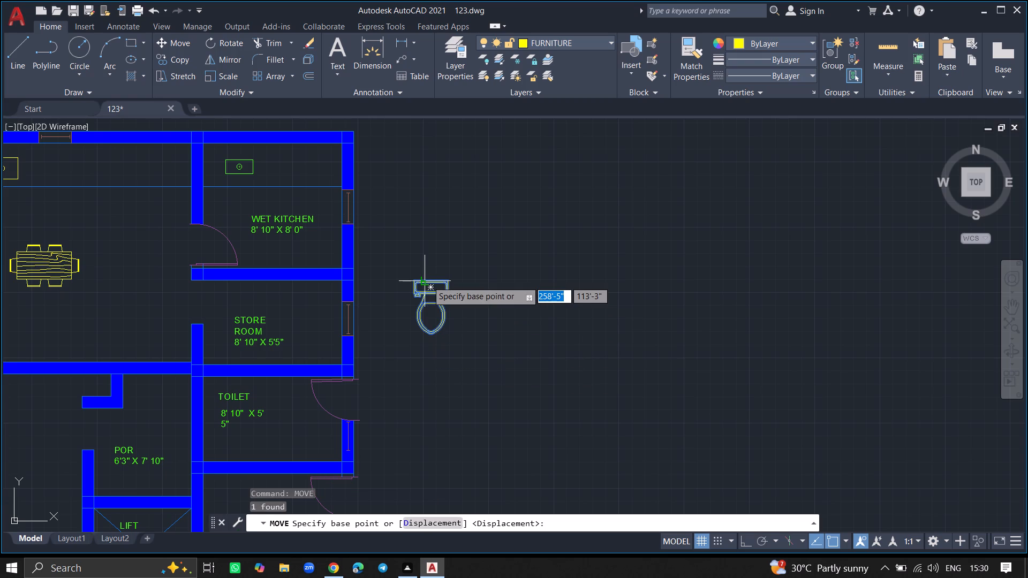
{"action": "left_click", "coordinate": [427, 281]}
{"action": "scroll", "coordinate": [373, 328], "scroll_direction": "down", "scroll_amount": 2, "text": "ctrl"}
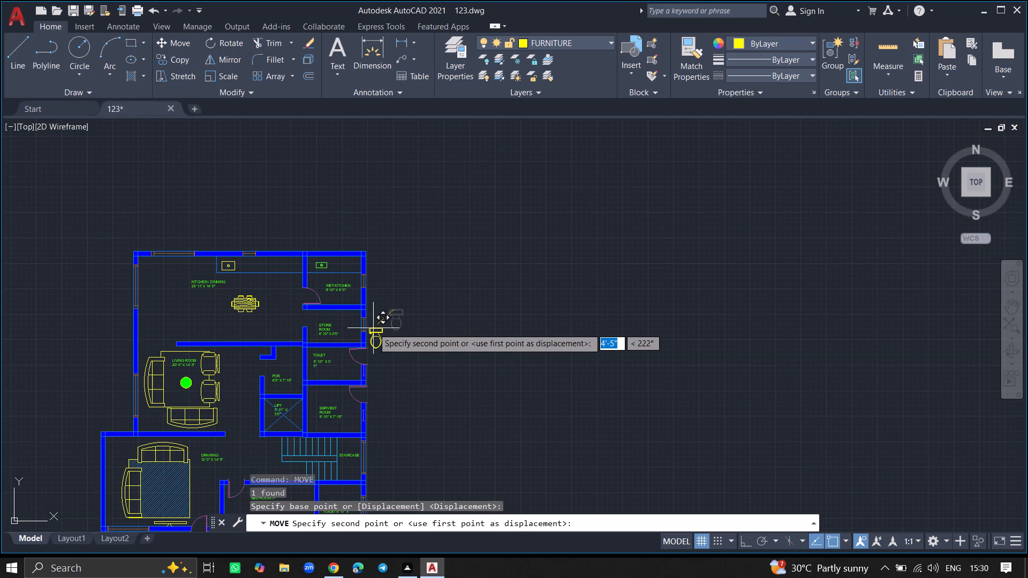
{"action": "scroll", "coordinate": [368, 388], "scroll_direction": "up", "scroll_amount": 1, "text": "ctrl"}
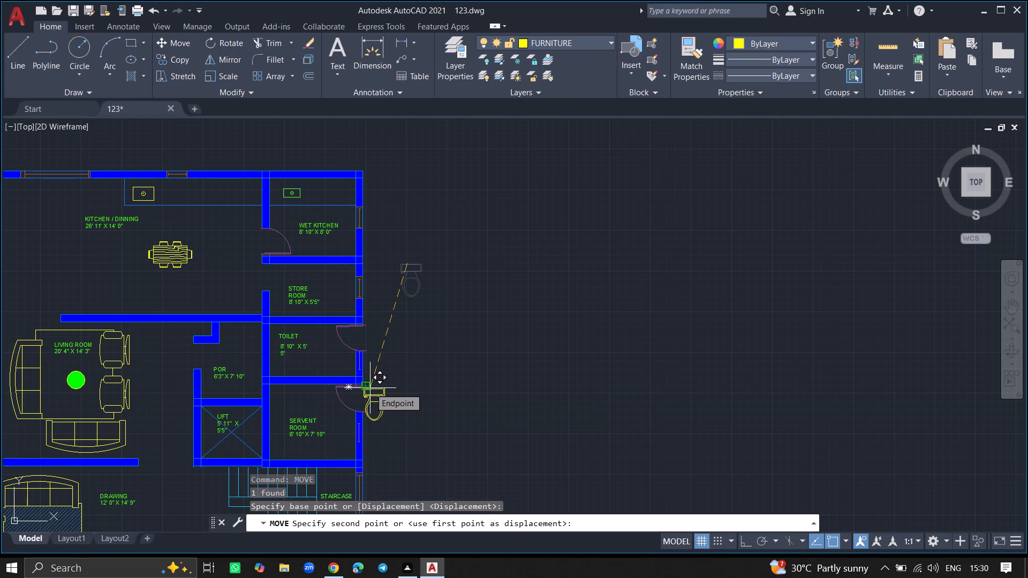
{"action": "scroll", "coordinate": [370, 388], "scroll_direction": "up", "scroll_amount": 3, "text": "ctrl"}
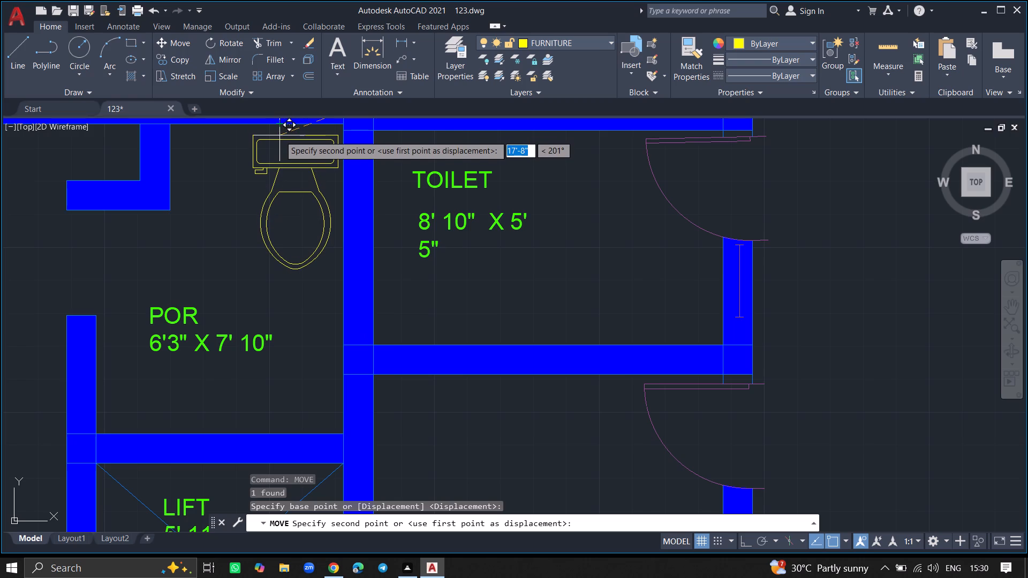
{"action": "left_click", "coordinate": [279, 135]}
Copy the toilet from the POR room into the TOILET room, just east of the room label.
{"action": "left_click", "coordinate": [279, 135]}
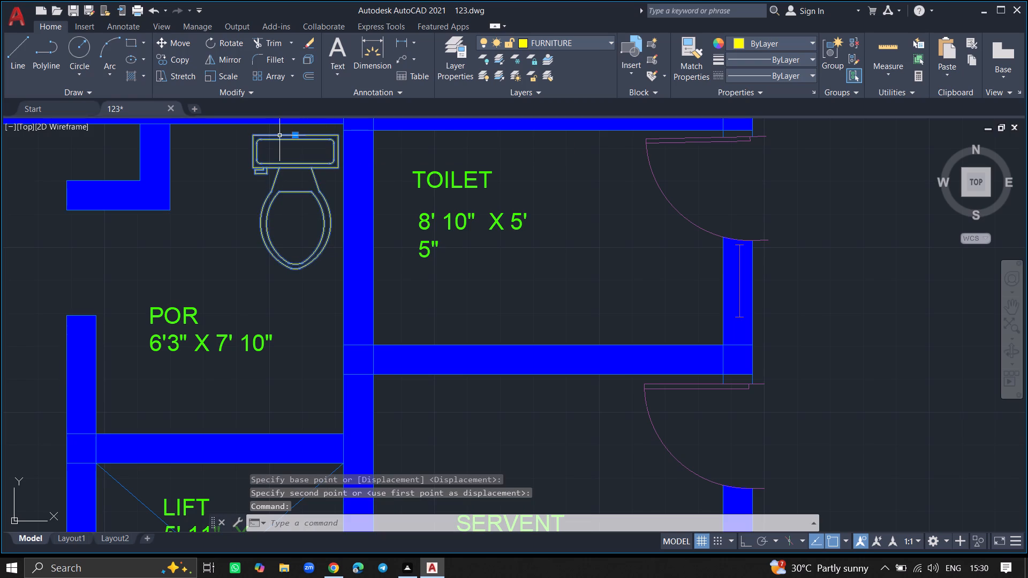
{"action": "type", "text": "COPY"}
{"action": "key", "text": "Return"}
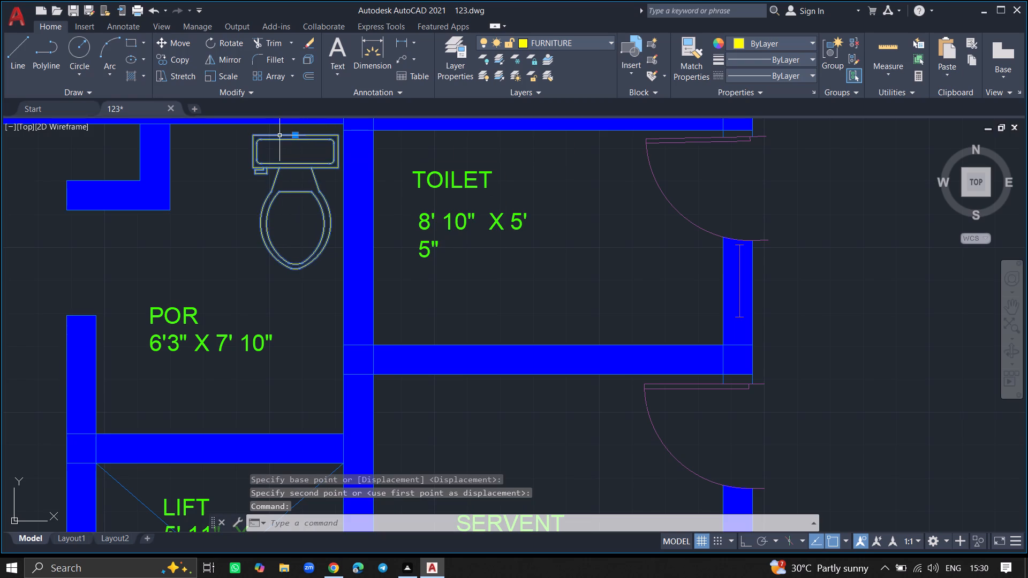
{"action": "left_click", "coordinate": [279, 135]}
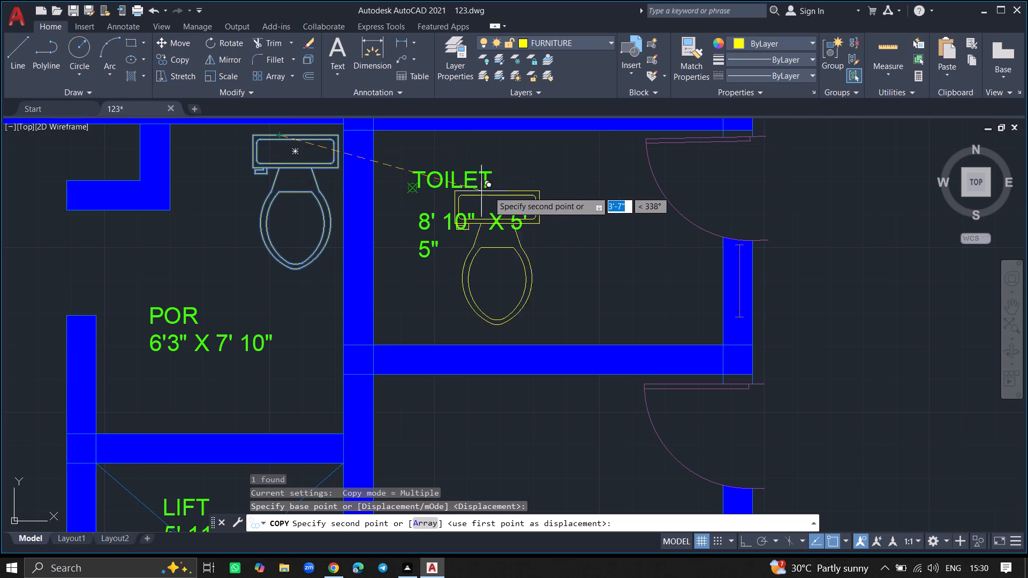
{"action": "left_click", "coordinate": [570, 193]}
{"action": "key", "text": "Escape"}
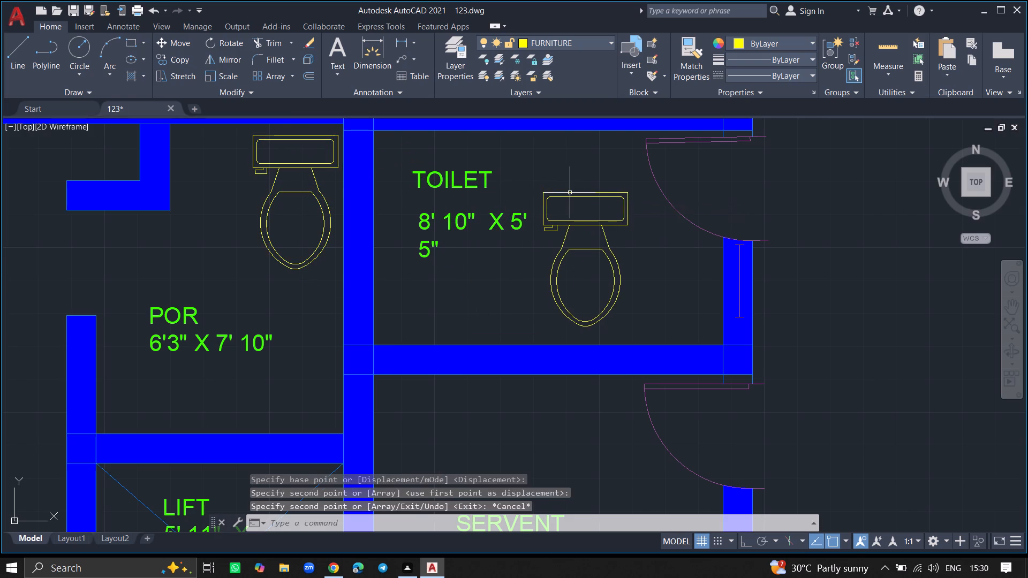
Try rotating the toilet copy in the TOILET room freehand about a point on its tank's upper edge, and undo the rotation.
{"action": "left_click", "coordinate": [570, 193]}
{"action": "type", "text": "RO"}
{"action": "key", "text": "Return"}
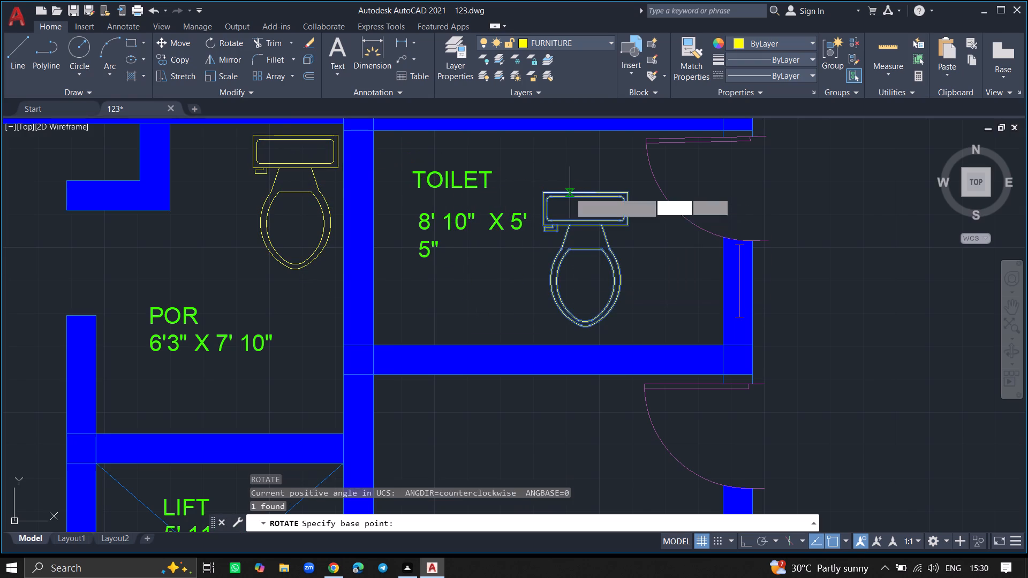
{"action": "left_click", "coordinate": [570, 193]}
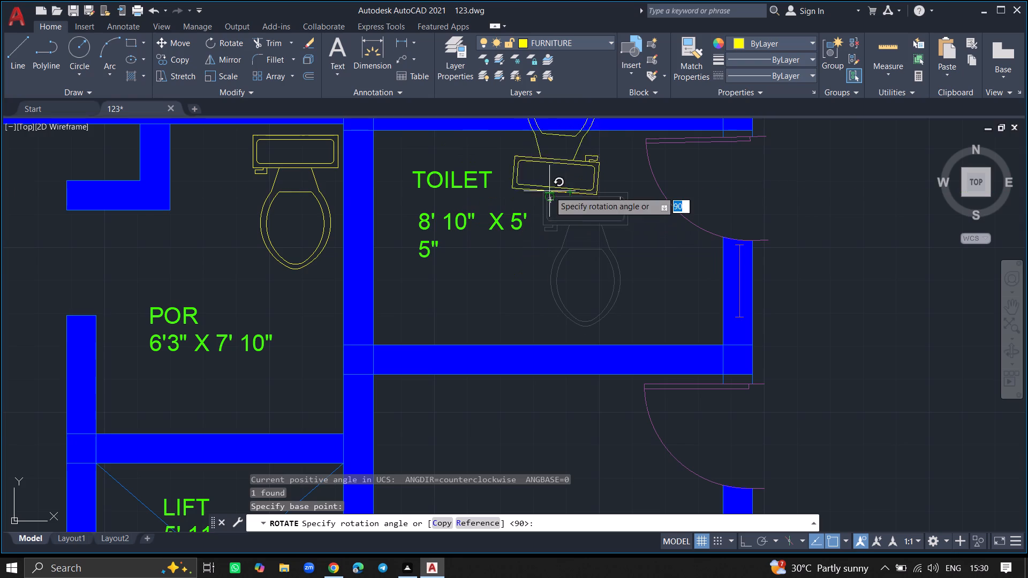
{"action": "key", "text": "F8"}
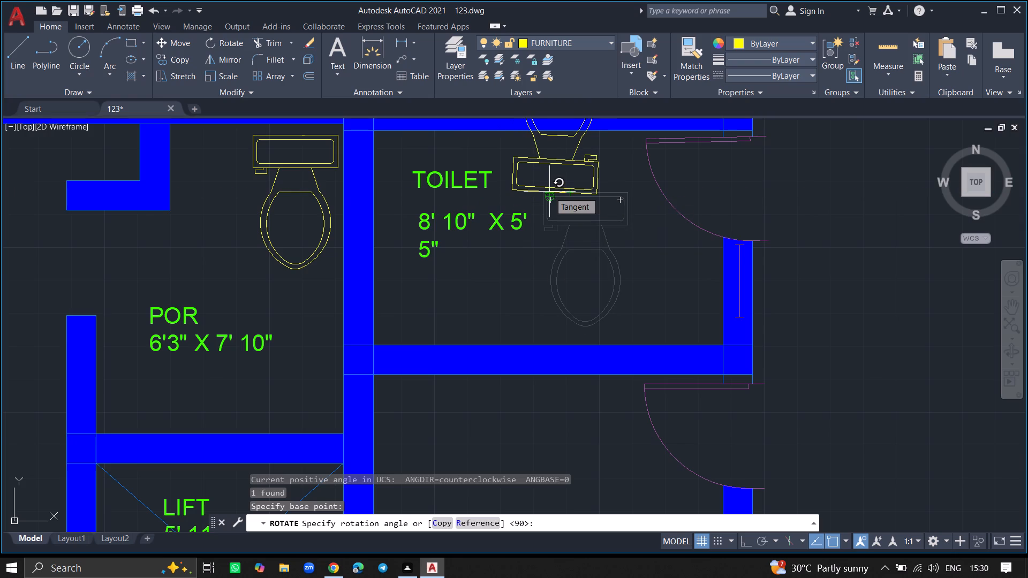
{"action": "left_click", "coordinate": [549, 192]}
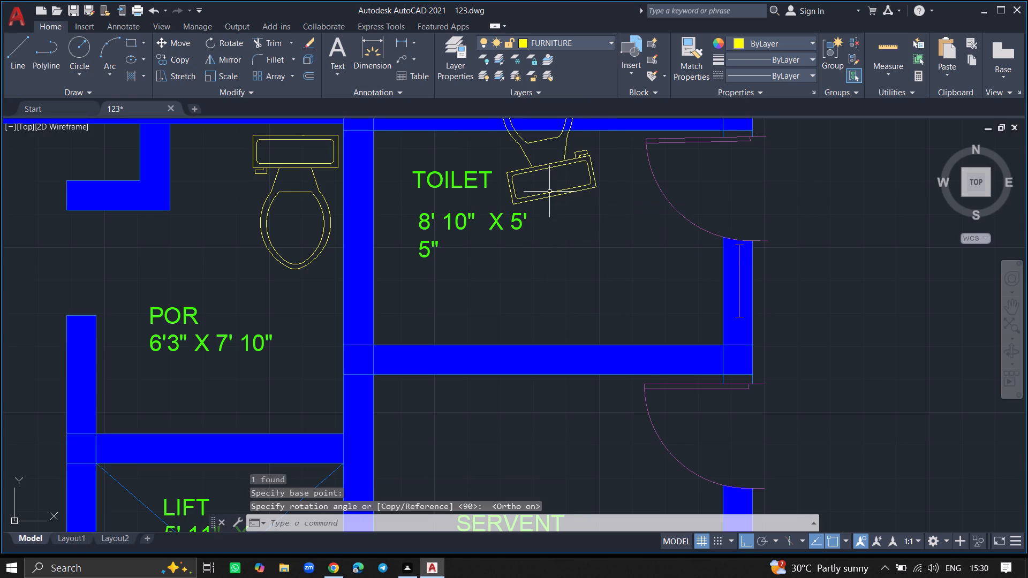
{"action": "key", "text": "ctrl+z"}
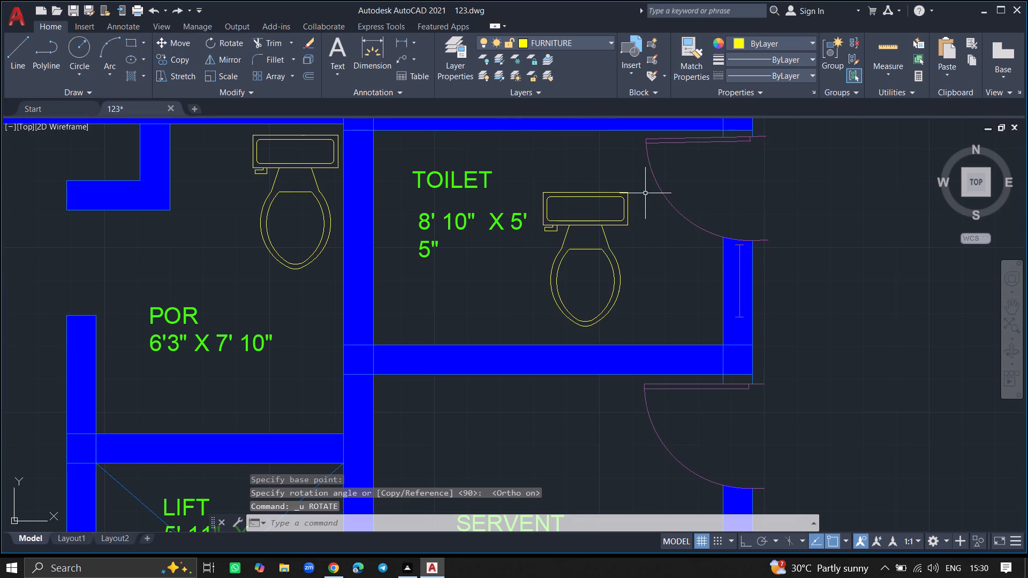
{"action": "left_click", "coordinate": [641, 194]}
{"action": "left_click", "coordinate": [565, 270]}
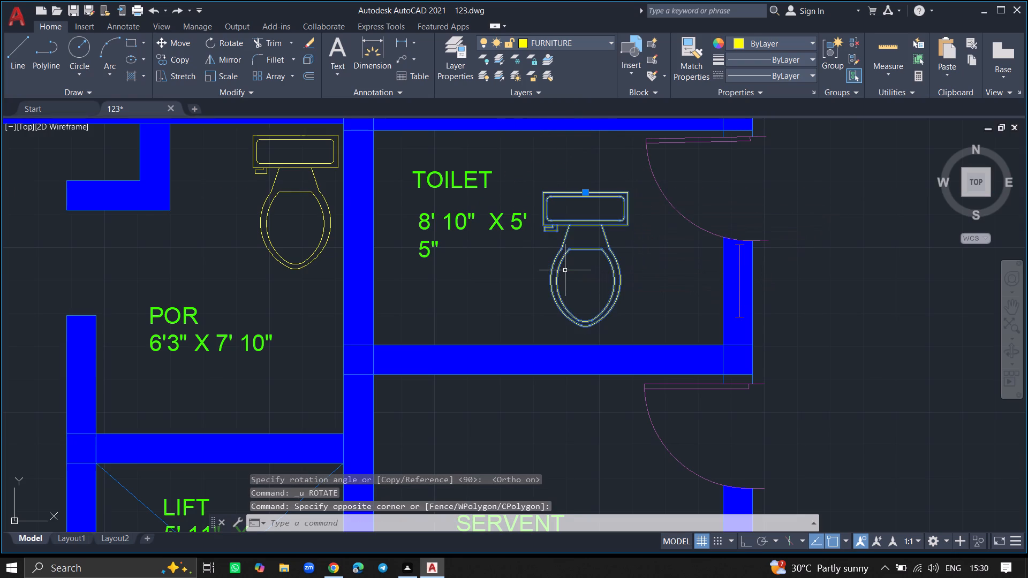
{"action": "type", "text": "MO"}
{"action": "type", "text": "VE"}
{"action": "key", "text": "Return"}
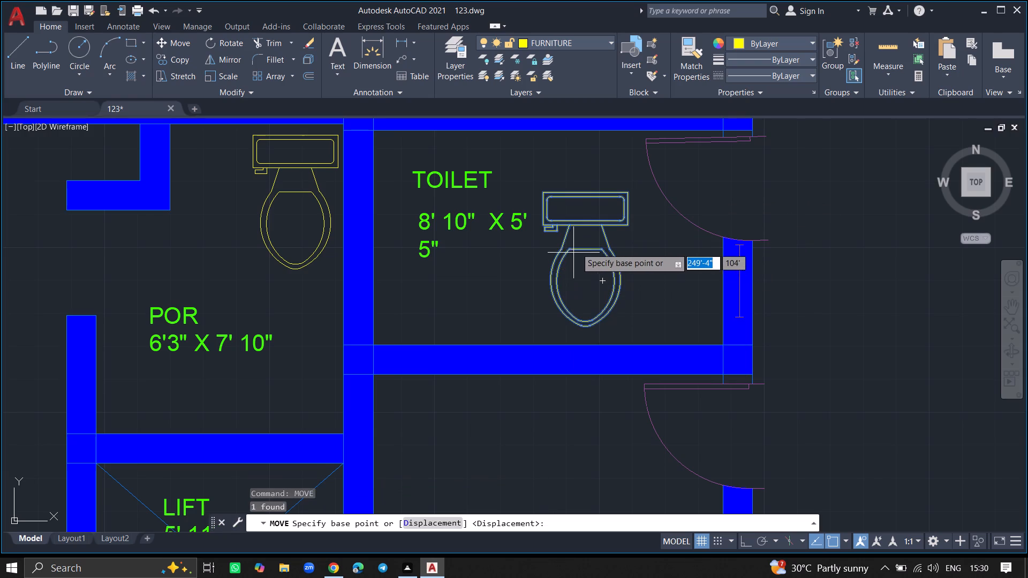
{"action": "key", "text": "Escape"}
Rotate the toilet in the TOILET room 180° about the centre of its tank so the bowl points north.
{"action": "type", "text": "ROTATE"}
{"action": "key", "text": "Return"}
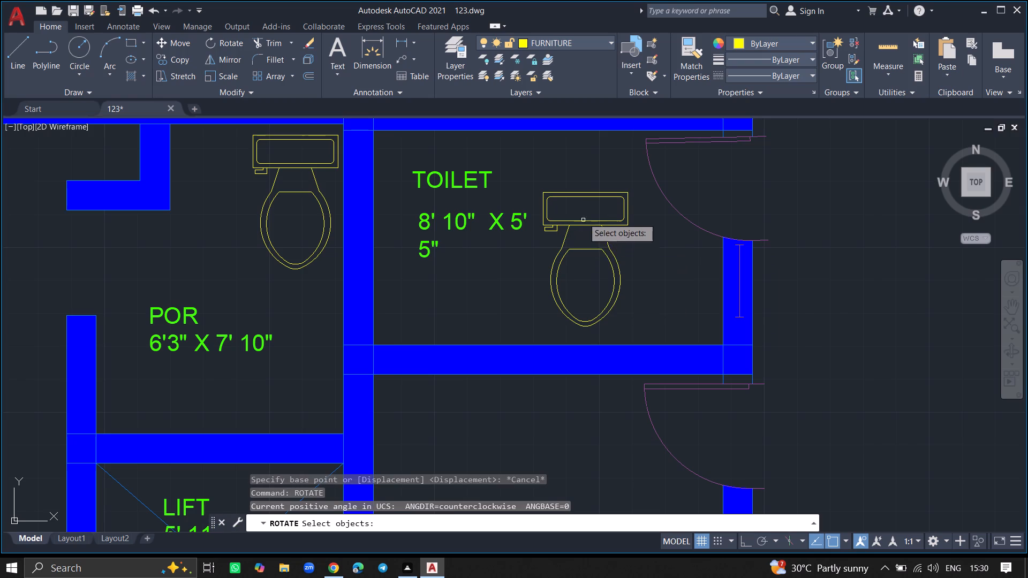
{"action": "left_click", "coordinate": [587, 195]}
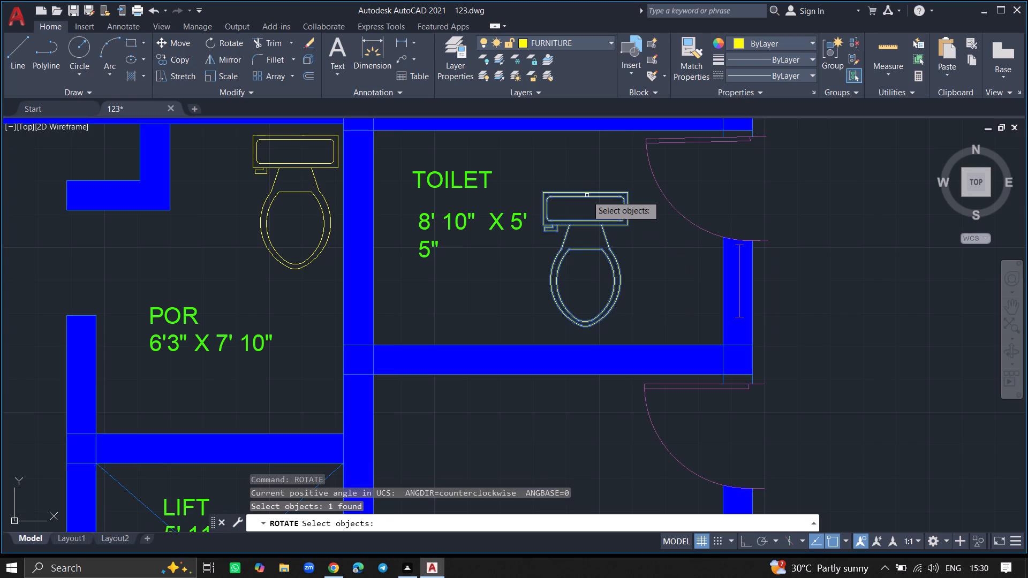
{"action": "key", "text": "Return"}
{"action": "left_click", "coordinate": [585, 208]}
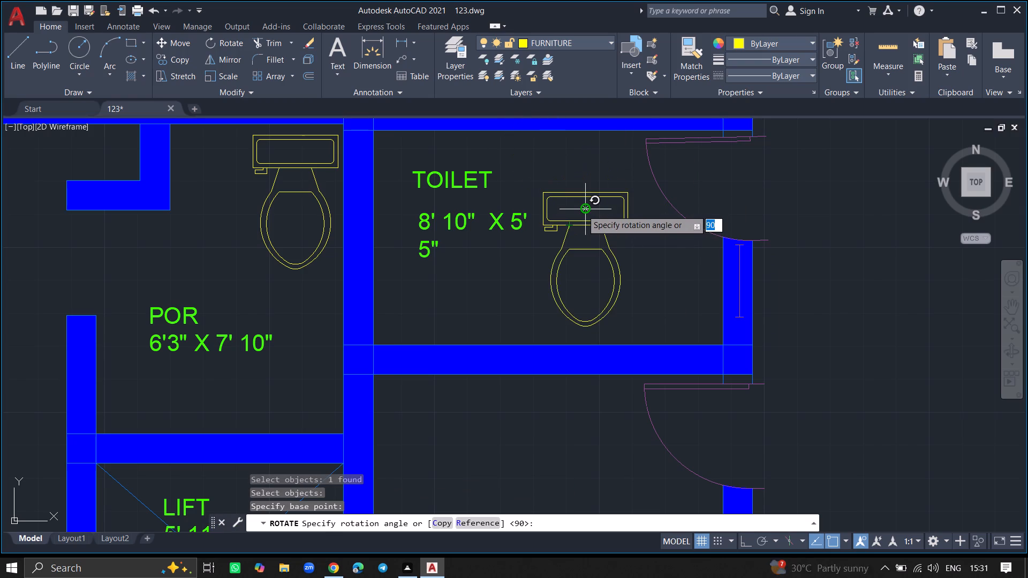
{"action": "left_click", "coordinate": [549, 209]}
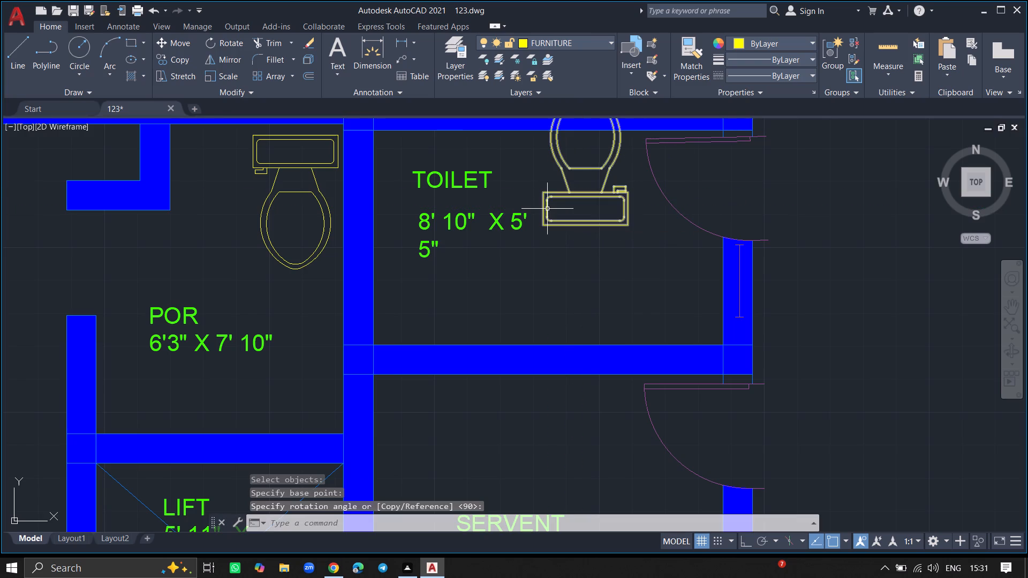
Move the rotated toilet south within the TOILET room so its tank sits beside the south wall, east of the room label.
{"action": "left_click", "coordinate": [547, 209]}
{"action": "type", "text": "MOVE"}
{"action": "key", "text": "Return"}
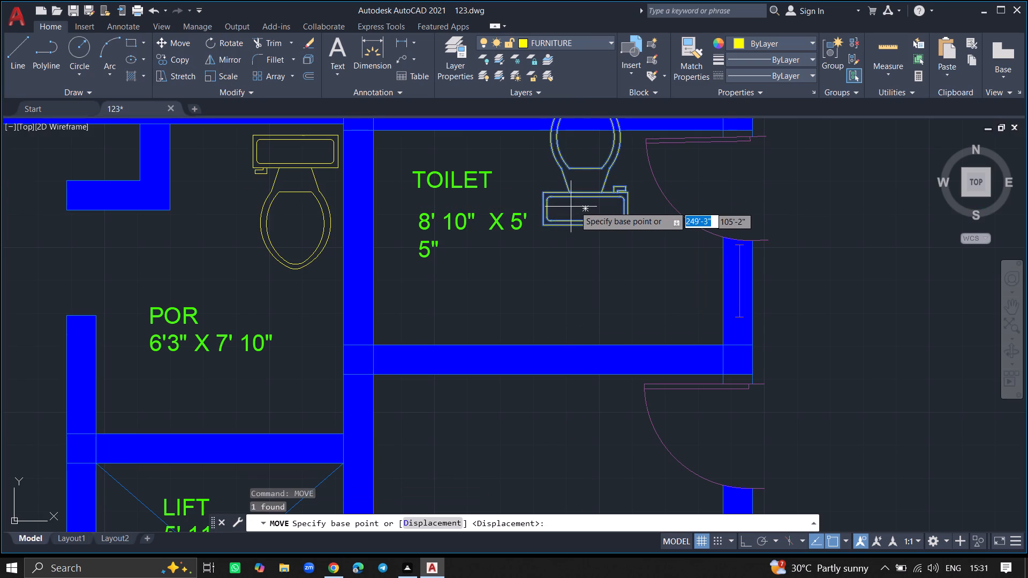
{"action": "left_click", "coordinate": [585, 208]}
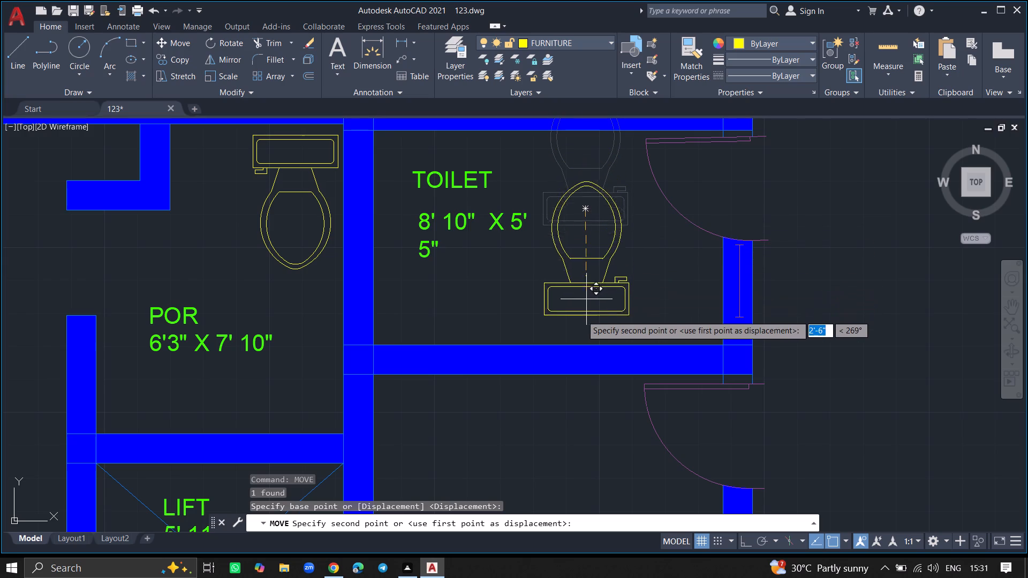
{"action": "left_click", "coordinate": [580, 319]}
Make DIMENSIONS the current layer.
{"action": "scroll", "coordinate": [531, 306], "scroll_direction": "down", "scroll_amount": 1, "text": "ctrl"}
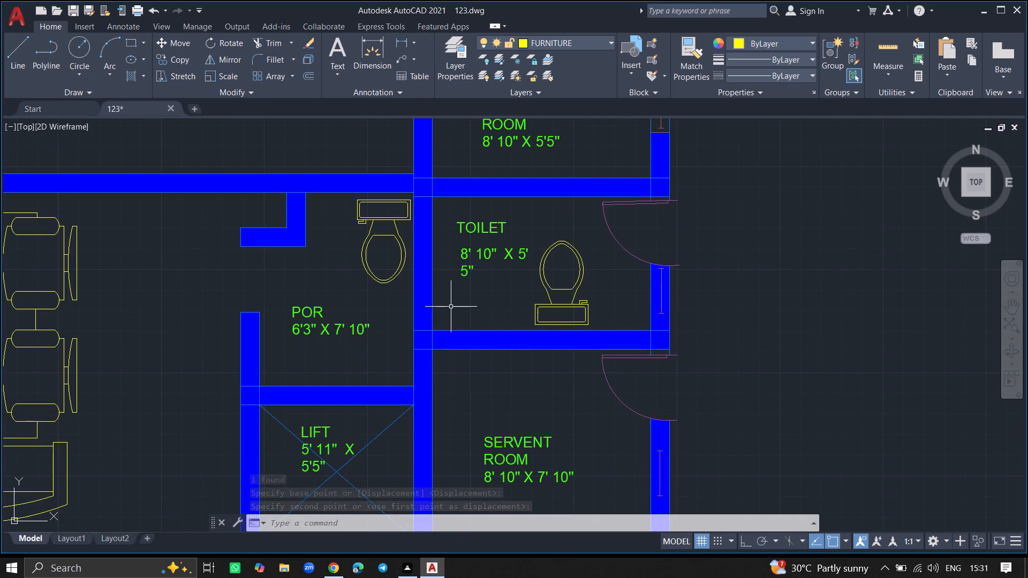
{"action": "scroll", "coordinate": [451, 307], "scroll_direction": "down", "scroll_amount": 3, "text": "ctrl"}
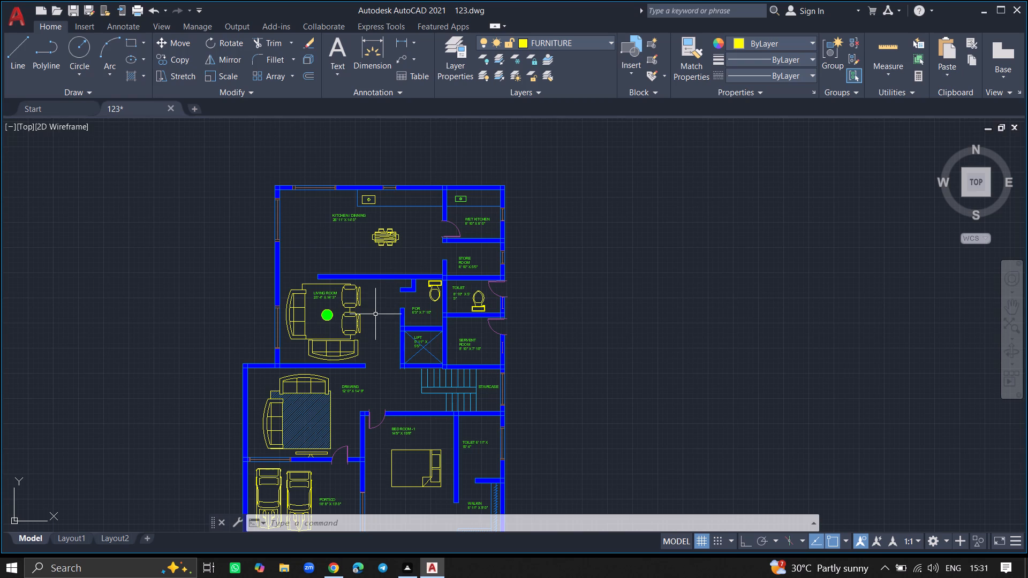
{"action": "scroll", "coordinate": [375, 314], "scroll_direction": "down", "scroll_amount": 1, "text": "ctrl"}
{"action": "scroll", "coordinate": [340, 255], "scroll_direction": "up", "scroll_amount": 3, "text": "ctrl"}
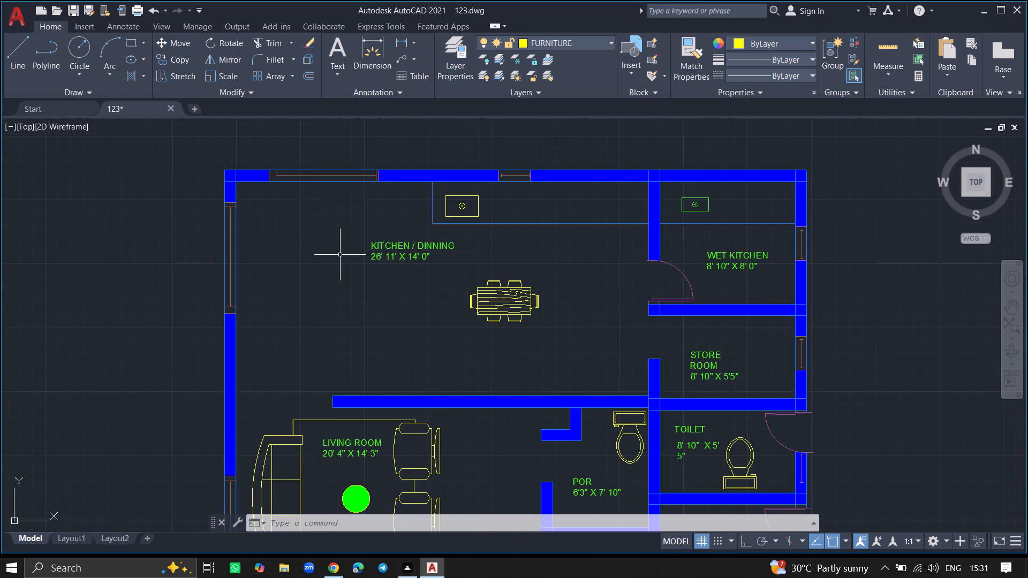
{"action": "key", "text": "d"}
{"action": "left_click", "coordinate": [451, 72]}
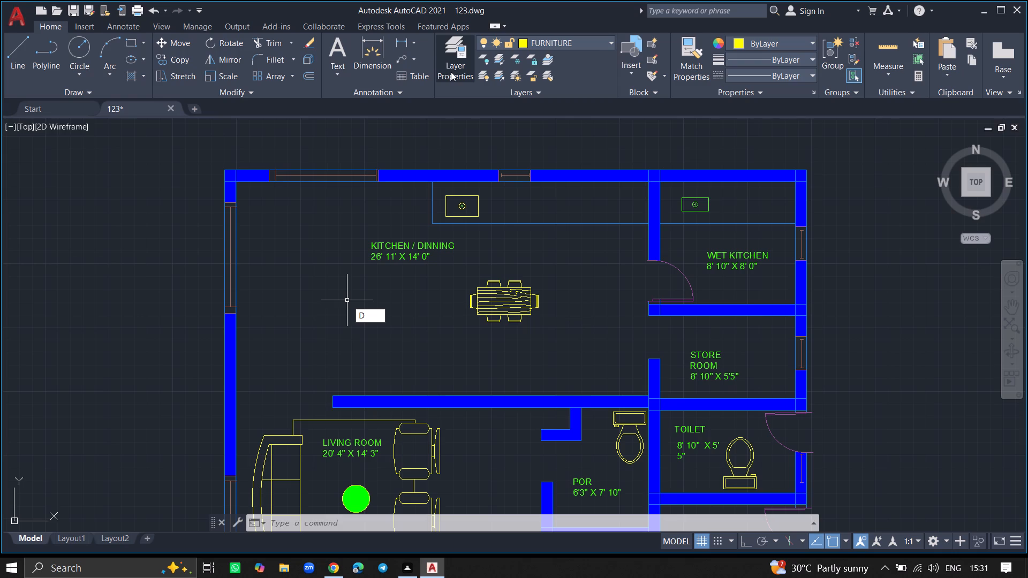
{"action": "double_click", "coordinate": [448, 74]}
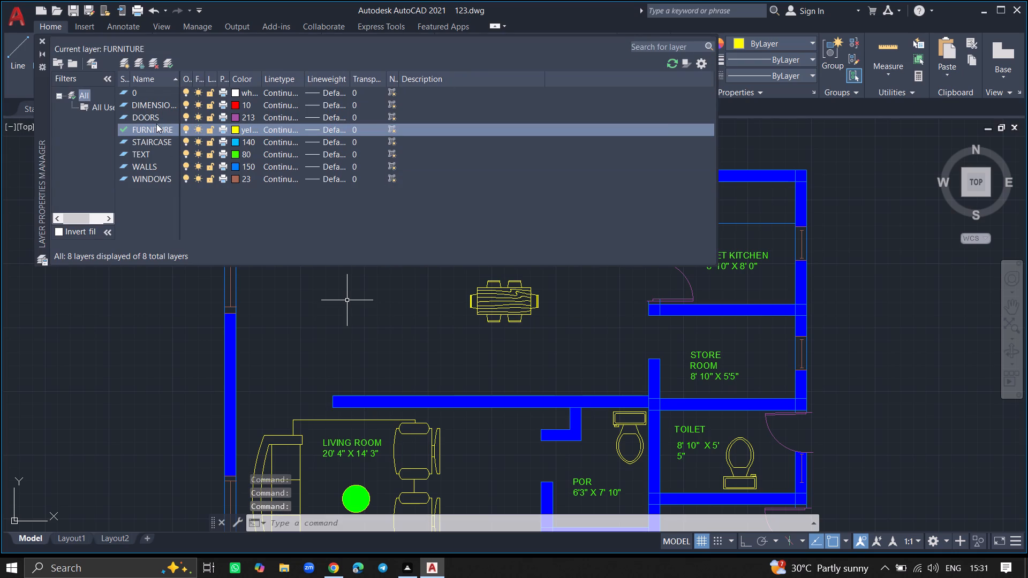
{"action": "double_click", "coordinate": [154, 107]}
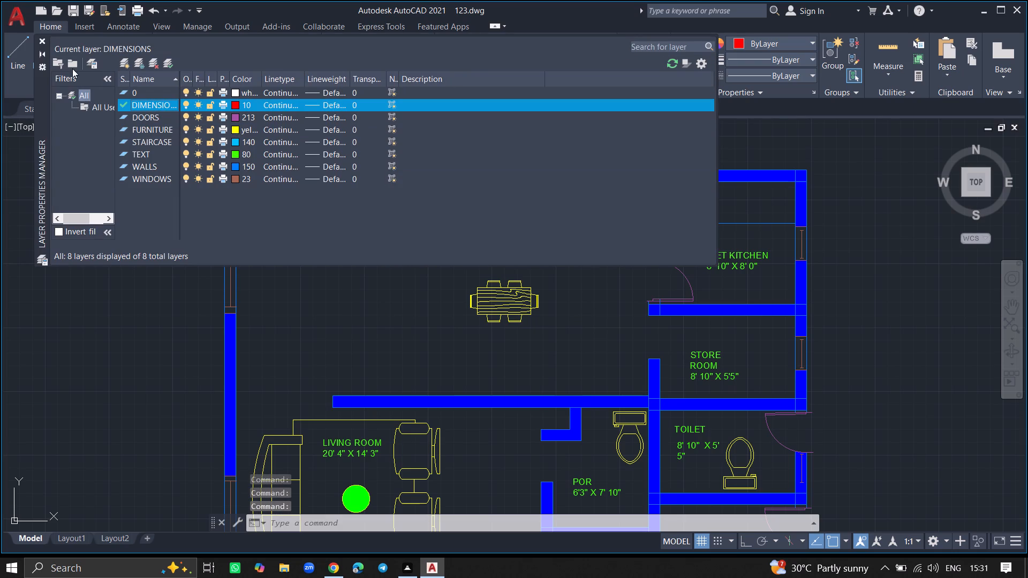
{"action": "left_click", "coordinate": [40, 37]}
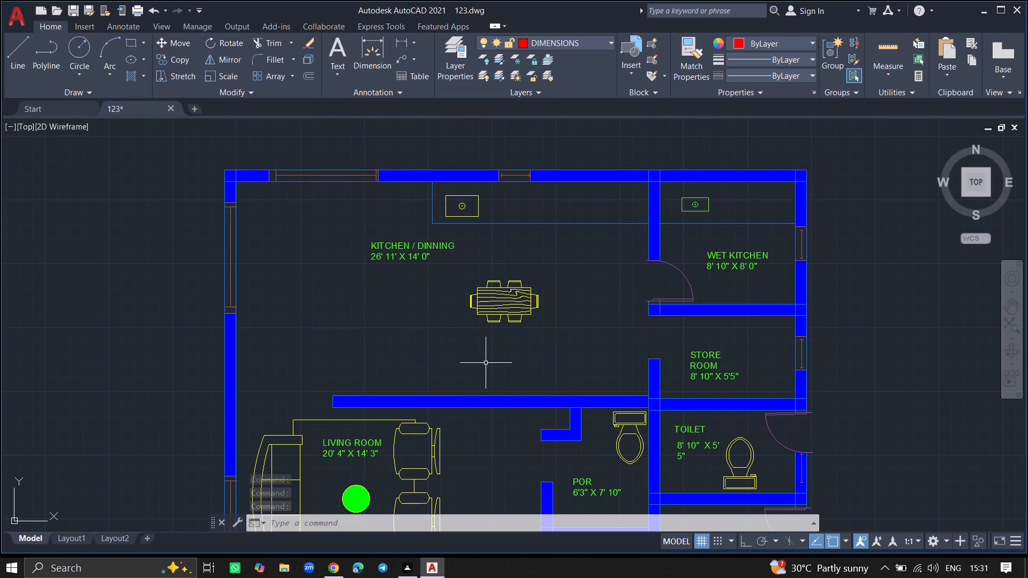
Add a vertical linear dimension across the KITCHEN / DINNING room, between its north and south walls' inner faces, east of the dining table.
{"action": "type", "text": "DIMLI"}
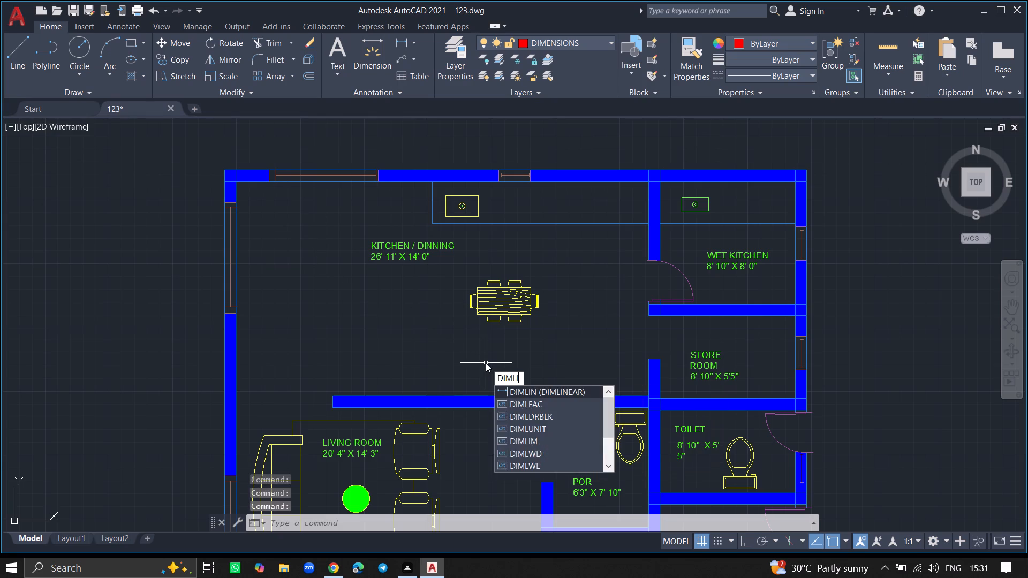
{"action": "left_click", "coordinate": [517, 389]}
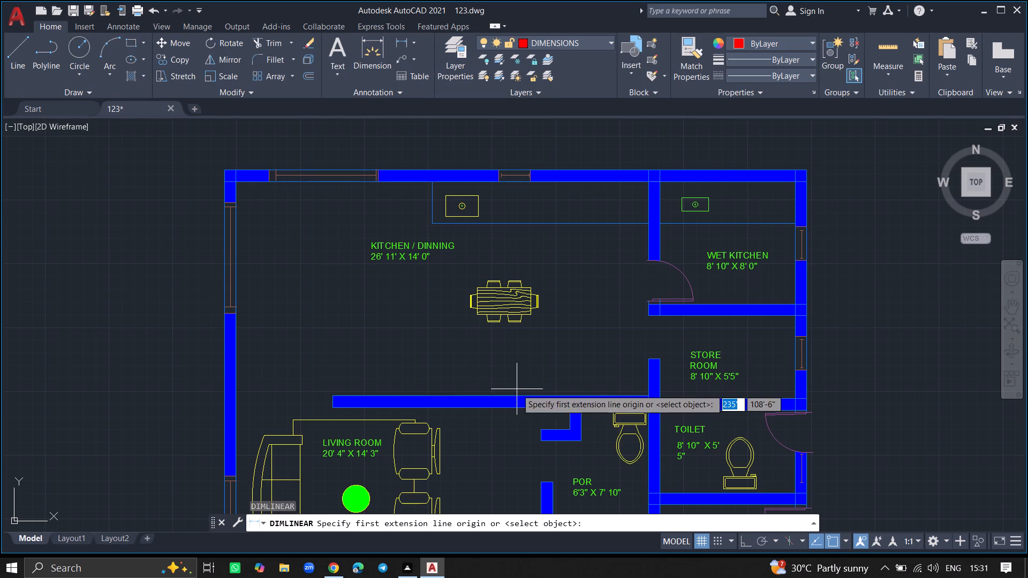
{"action": "left_click", "coordinate": [565, 184]}
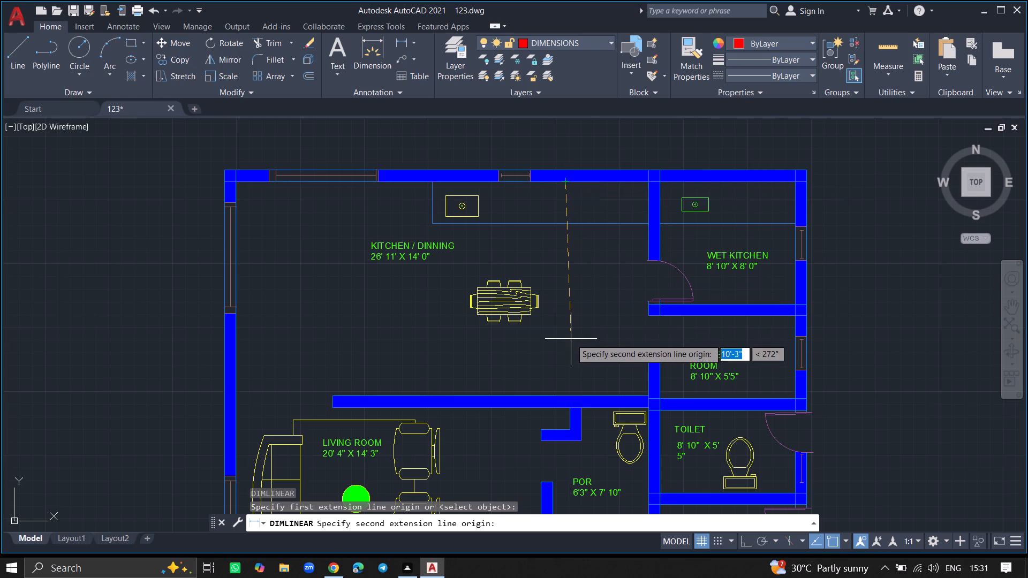
{"action": "left_click", "coordinate": [562, 394]}
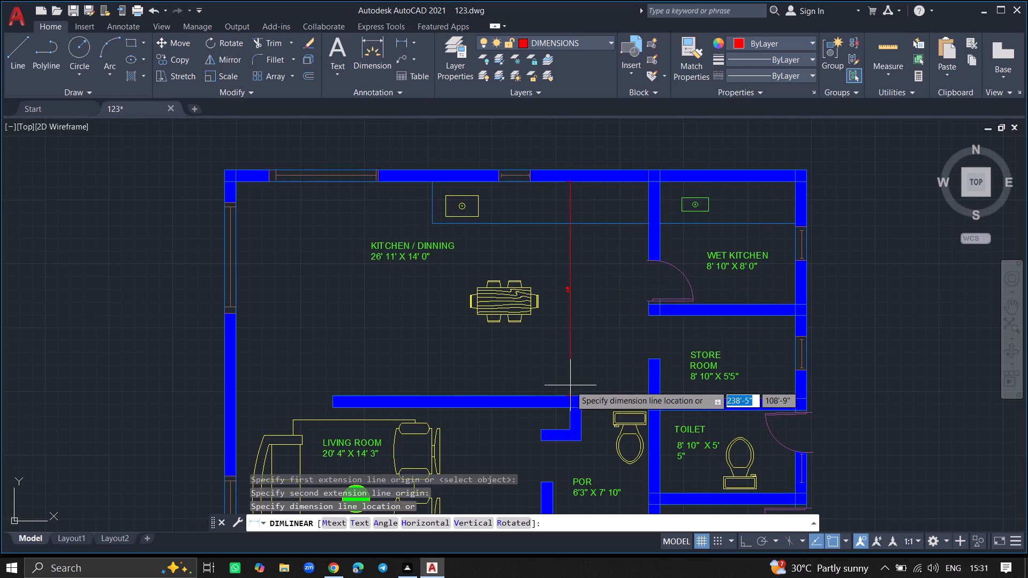
{"action": "left_click", "coordinate": [572, 372]}
Add a horizontal linear dimension across the KITCHEN / DINNING room between its west and east walls' inner faces, just above the room label.
{"action": "scroll", "coordinate": [573, 332], "scroll_direction": "up", "scroll_amount": 2, "text": "ctrl"}
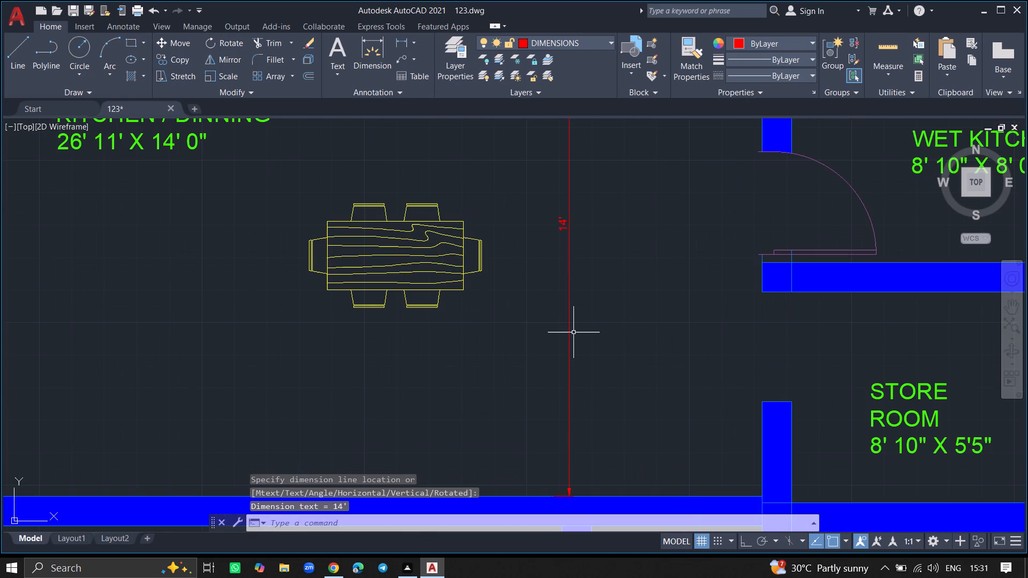
{"action": "scroll", "coordinate": [573, 332], "scroll_direction": "down", "scroll_amount": 3, "text": "ctrl"}
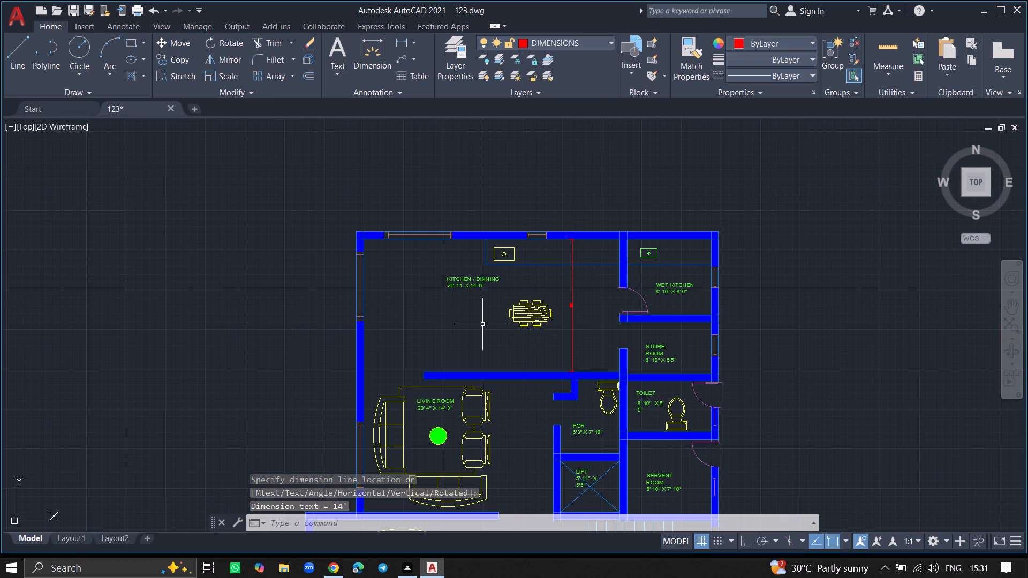
{"action": "key", "text": "space"}
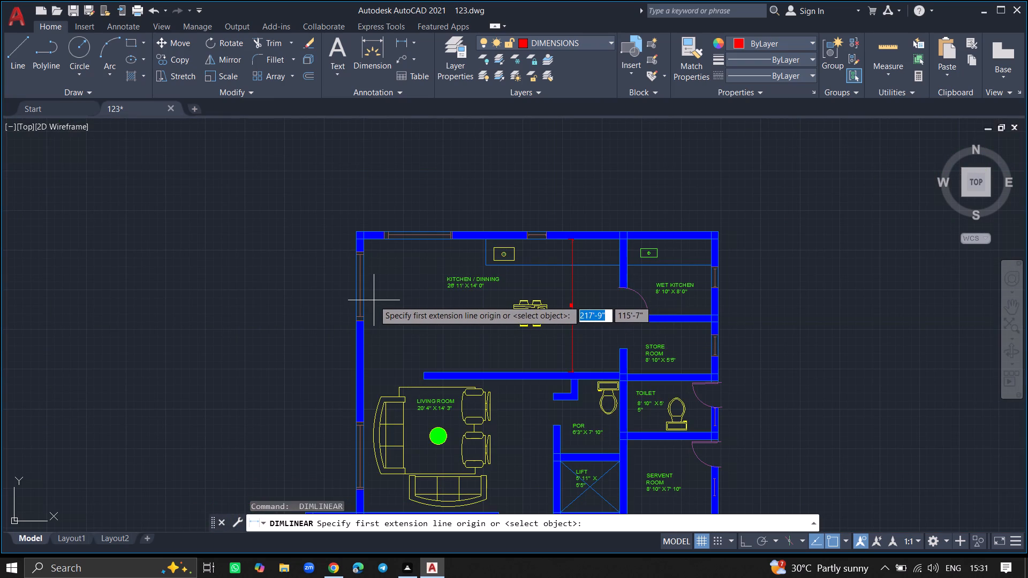
{"action": "left_click", "coordinate": [365, 268]}
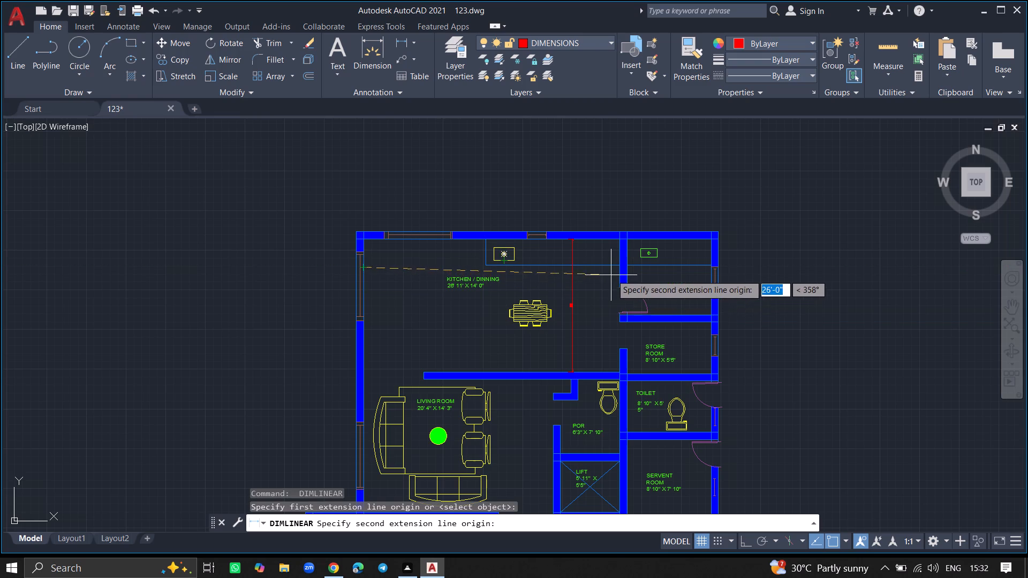
{"action": "scroll", "coordinate": [616, 275], "scroll_direction": "up", "scroll_amount": 3, "text": "ctrl"}
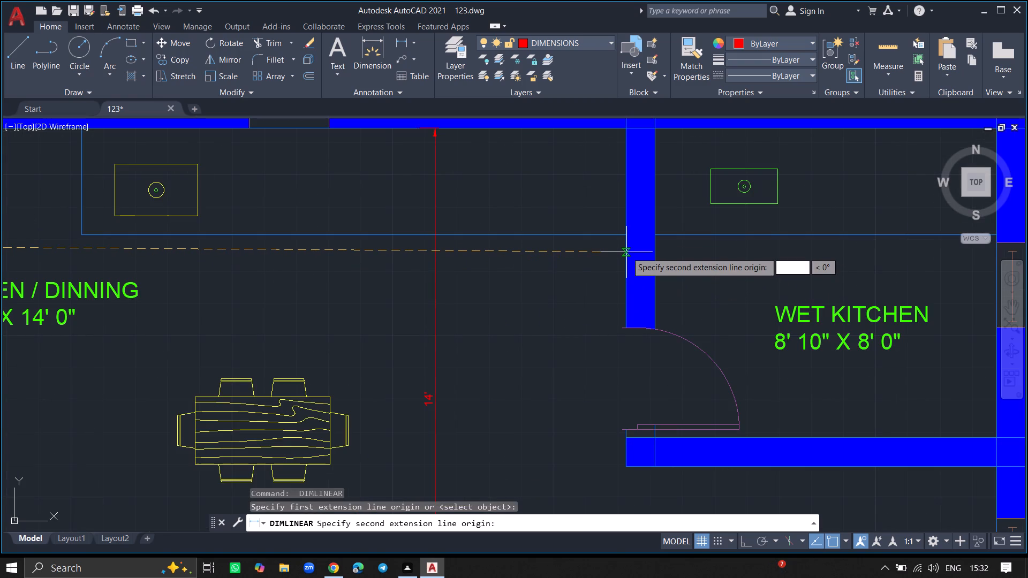
{"action": "left_click", "coordinate": [626, 252]}
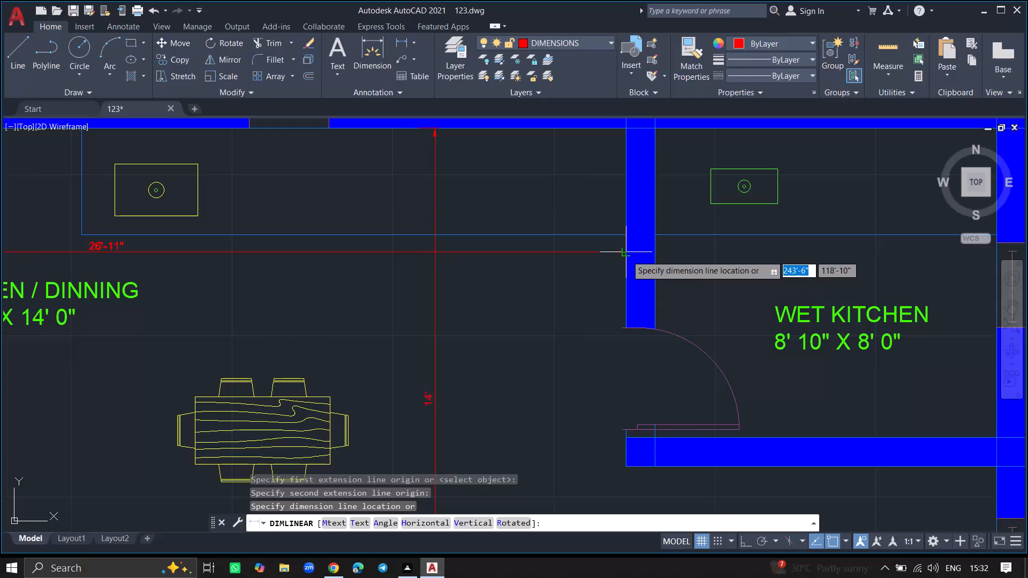
{"action": "left_click", "coordinate": [626, 255]}
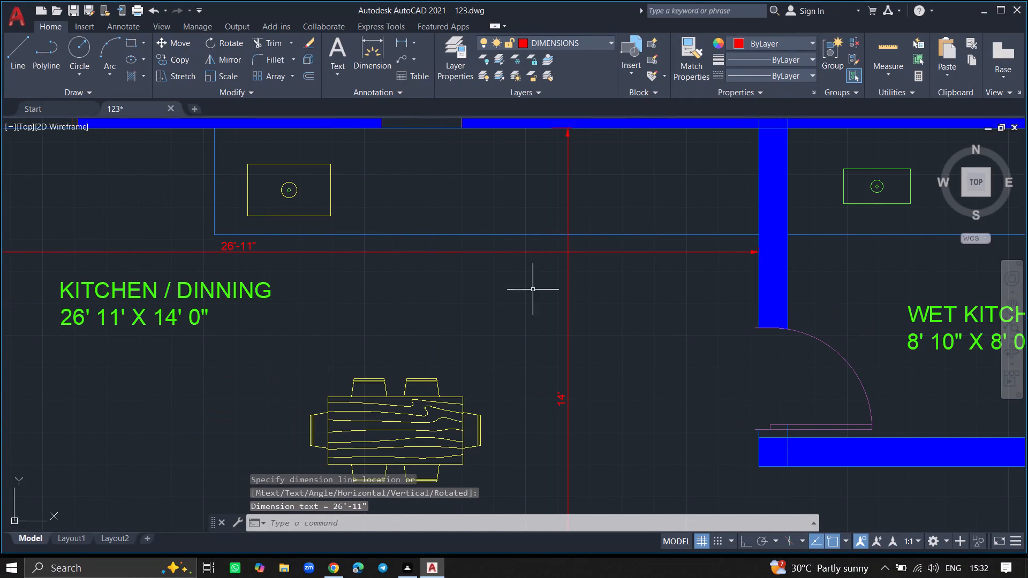
Add a vertical linear dimension between the WET KITCHEN's north and south walls' inner faces, close to the east wall.
{"action": "scroll", "coordinate": [509, 289], "scroll_direction": "down", "scroll_amount": 2, "text": "ctrl"}
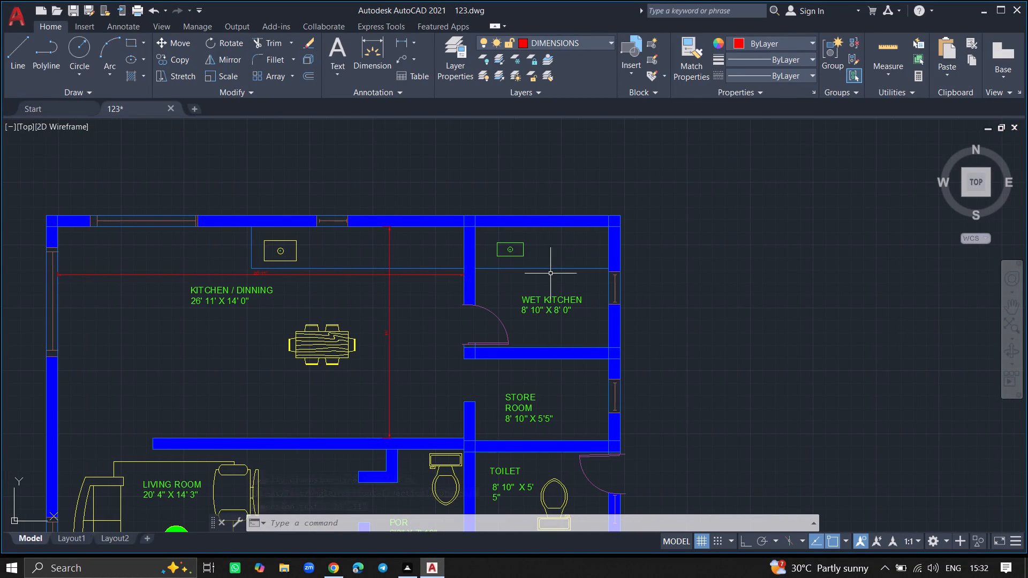
{"action": "scroll", "coordinate": [536, 282], "scroll_direction": "up", "scroll_amount": 2, "text": "ctrl"}
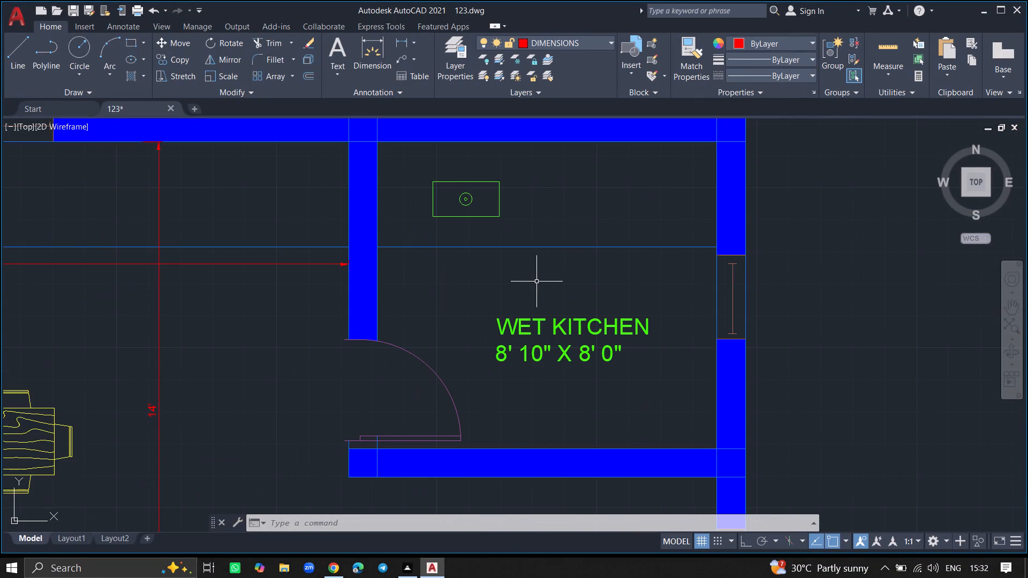
{"action": "key", "text": "space"}
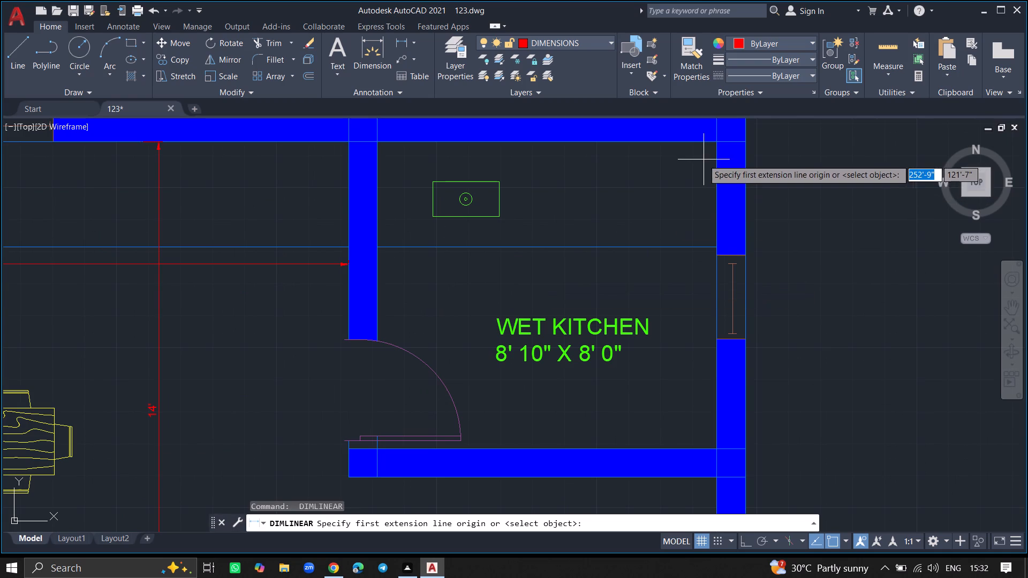
{"action": "left_click", "coordinate": [696, 141]}
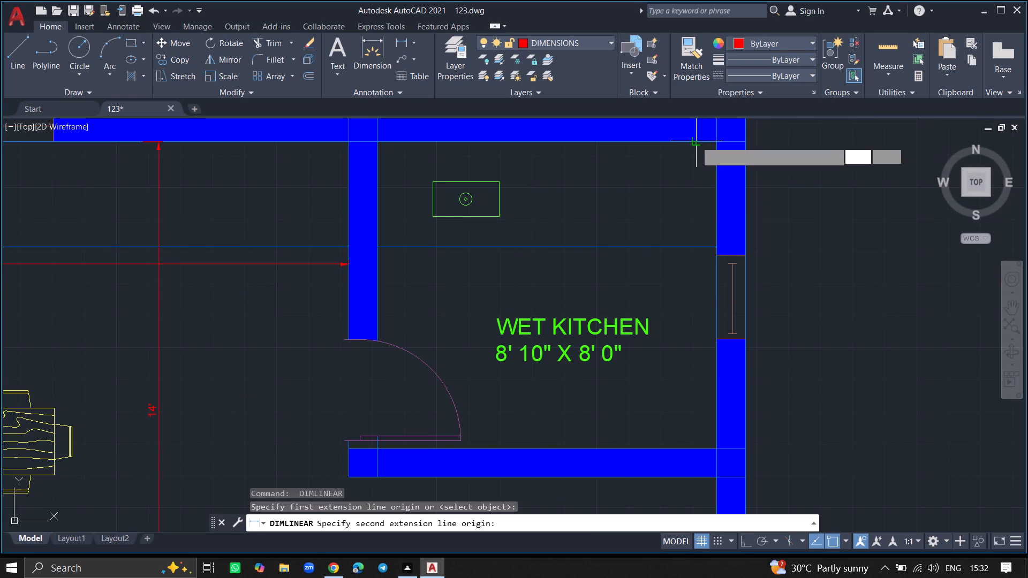
{"action": "left_click", "coordinate": [694, 447]}
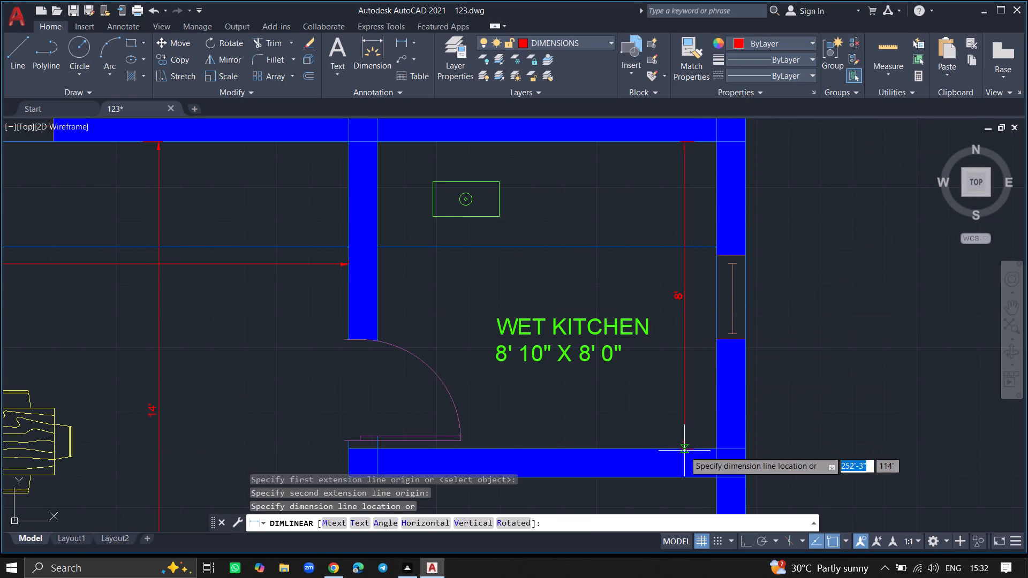
{"action": "left_click", "coordinate": [684, 451]}
Add a horizontal linear dimension between the WET KITCHEN's east and west walls' inner faces, just below the sink.
{"action": "key", "text": "space"}
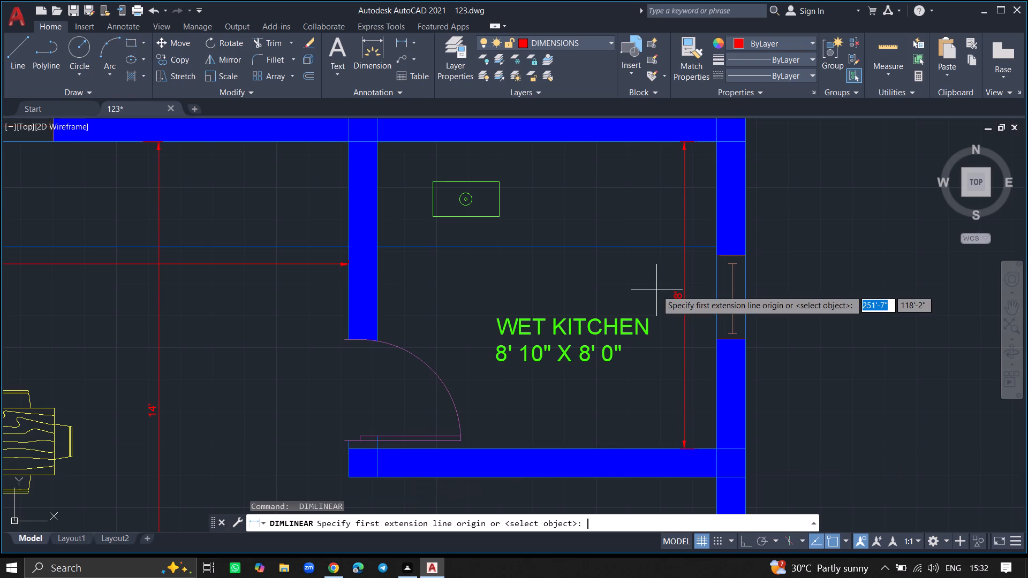
{"action": "left_click", "coordinate": [715, 219]}
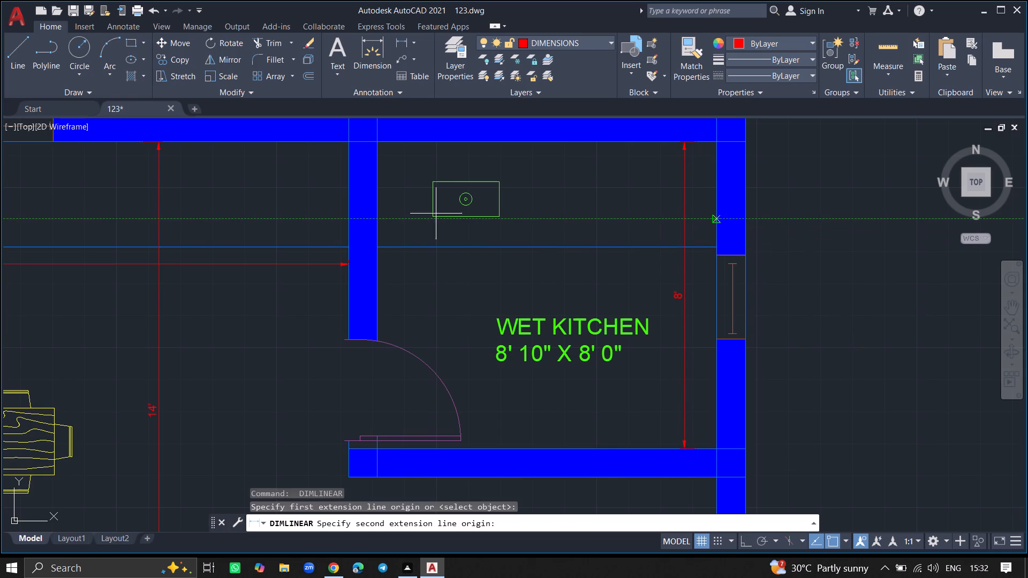
{"action": "left_click", "coordinate": [380, 218]}
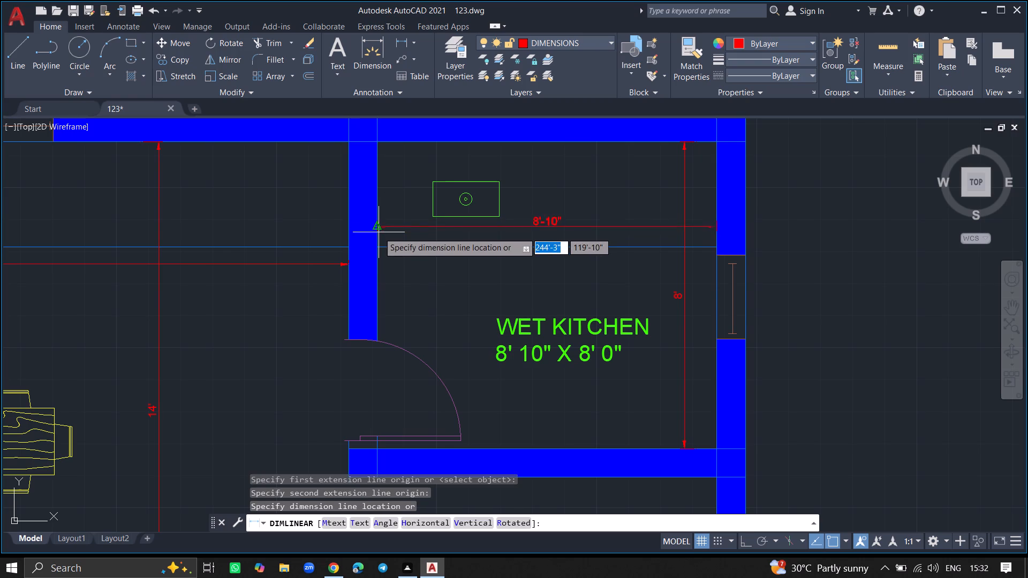
{"action": "left_click", "coordinate": [379, 232]}
Add a vertical linear dimension between the STORE ROOM's north and south walls' inner faces, east of the room label.
{"action": "scroll", "coordinate": [387, 300], "scroll_direction": "down", "scroll_amount": 4, "text": "ctrl"}
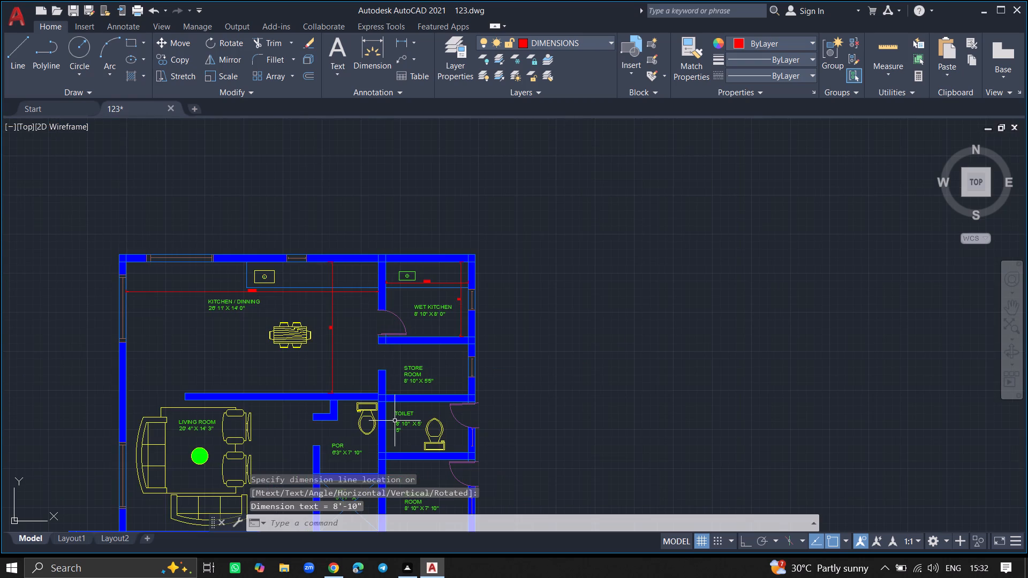
{"action": "scroll", "coordinate": [397, 425], "scroll_direction": "up", "scroll_amount": 3, "text": "ctrl"}
{"action": "scroll", "coordinate": [443, 341], "scroll_direction": "down", "scroll_amount": 2, "text": "ctrl"}
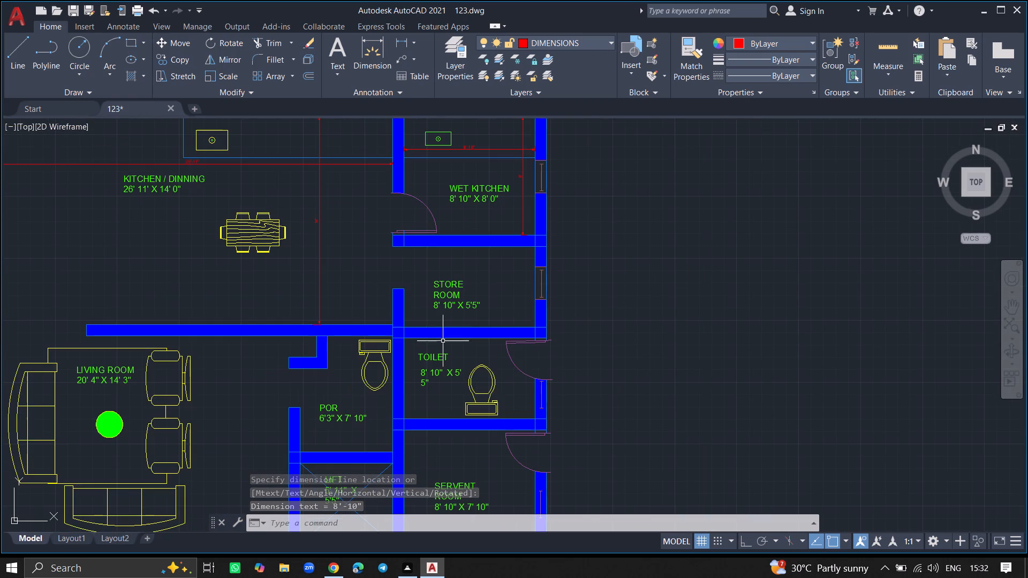
{"action": "key", "text": "space"}
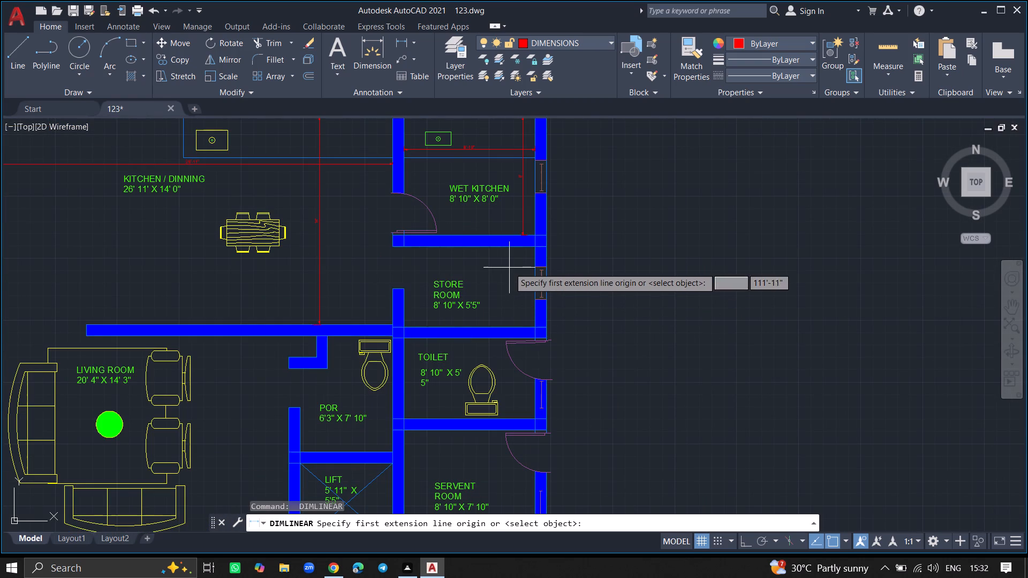
{"action": "left_click", "coordinate": [509, 247]}
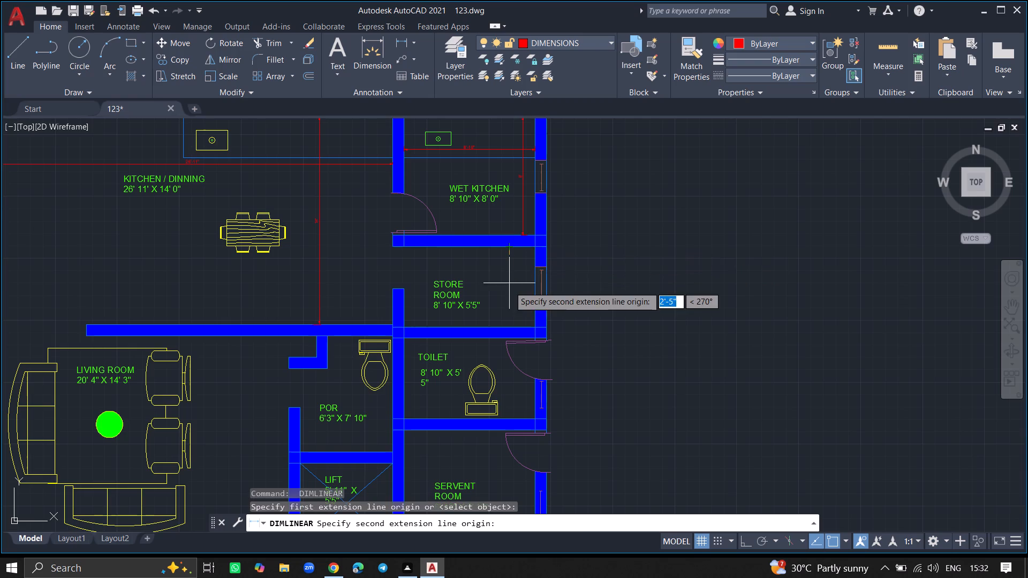
{"action": "left_click", "coordinate": [508, 327]}
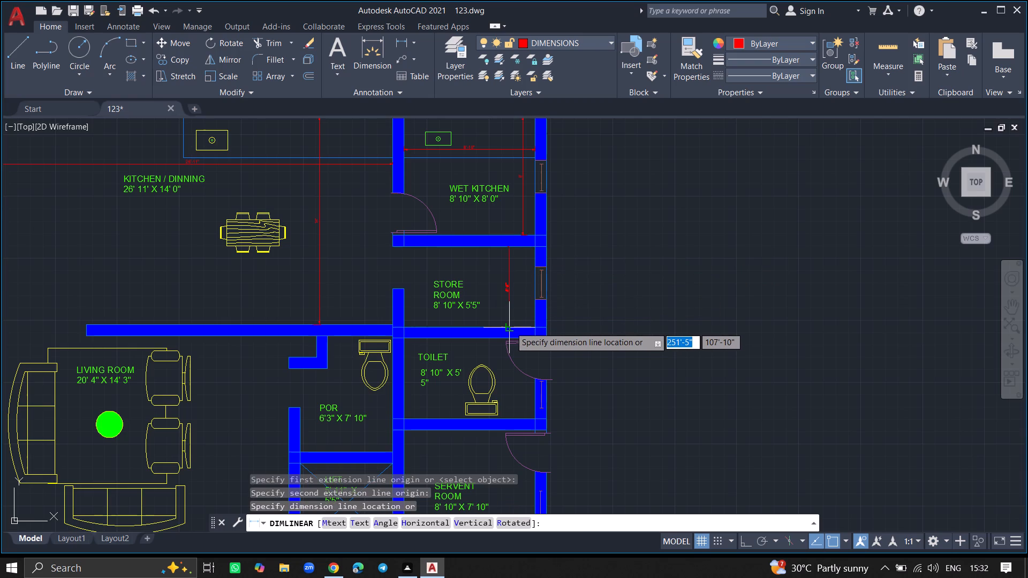
{"action": "left_click", "coordinate": [512, 327]}
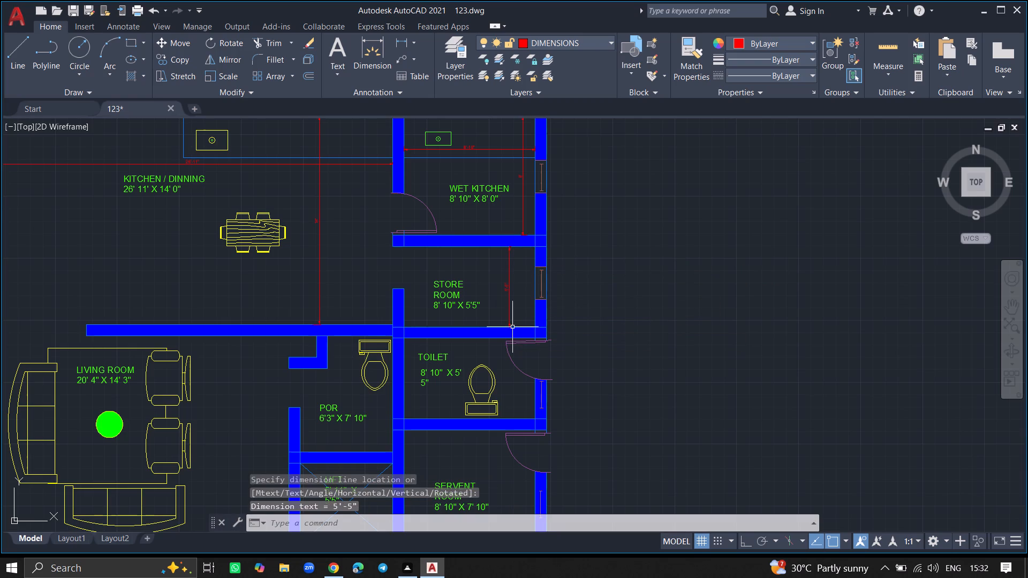
Add a horizontal linear dimension between the STORE ROOM's east and west walls' inner faces, just below the room label.
{"action": "scroll", "coordinate": [509, 254], "scroll_direction": "up", "scroll_amount": 2, "text": "ctrl"}
{"action": "key", "text": "space"}
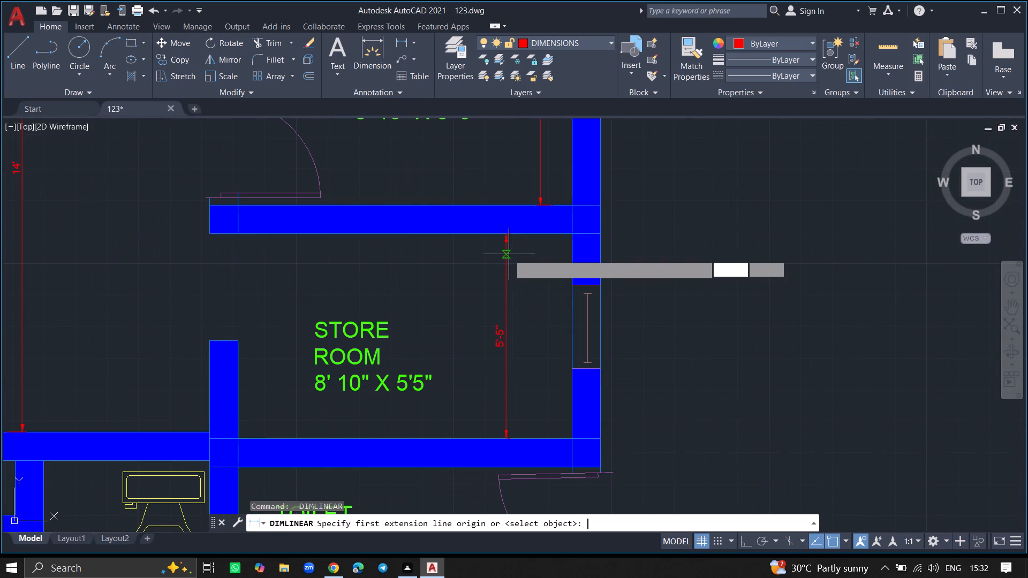
{"action": "left_click", "coordinate": [572, 402]}
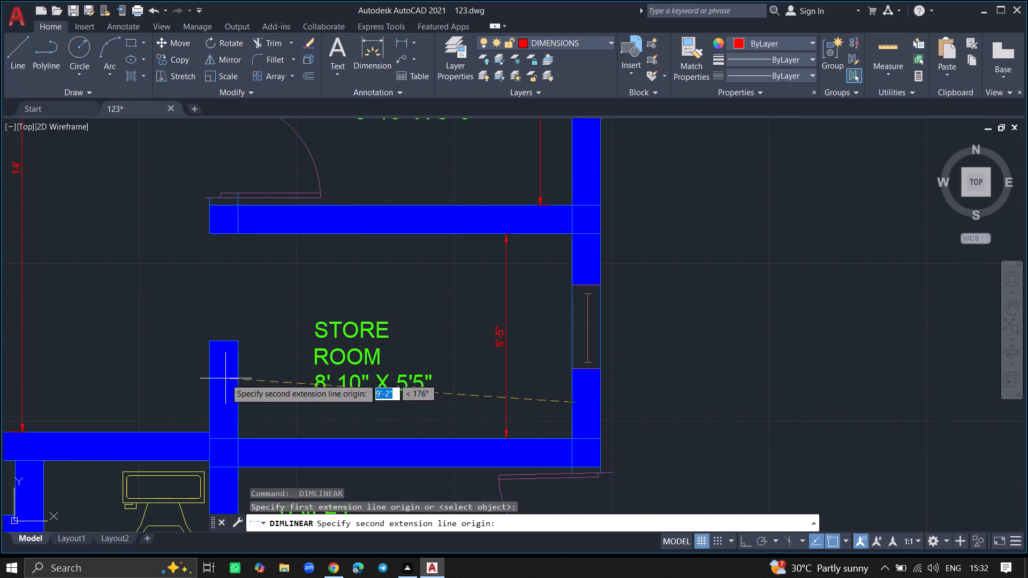
{"action": "left_click", "coordinate": [240, 402]}
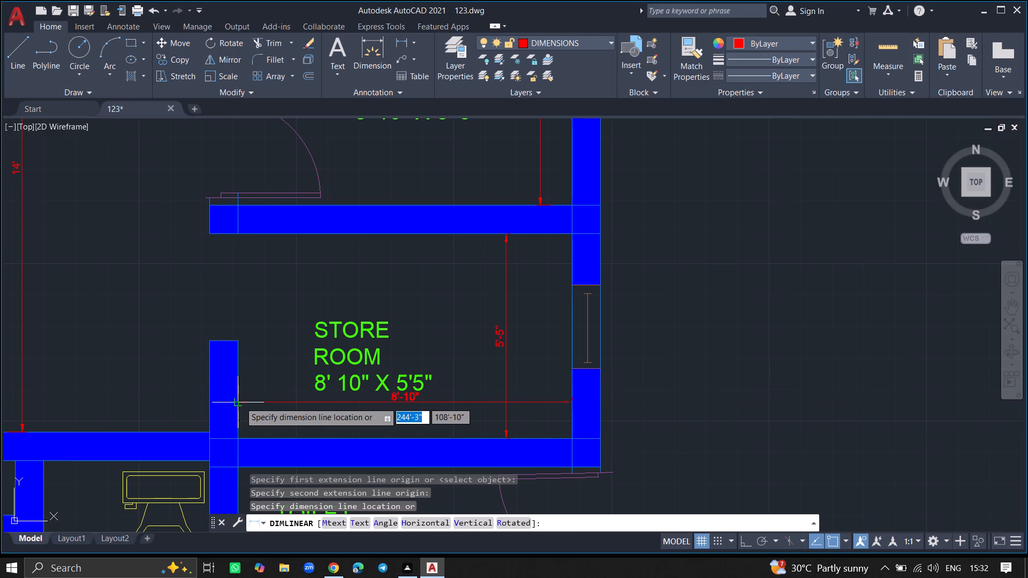
{"action": "left_click", "coordinate": [240, 407]}
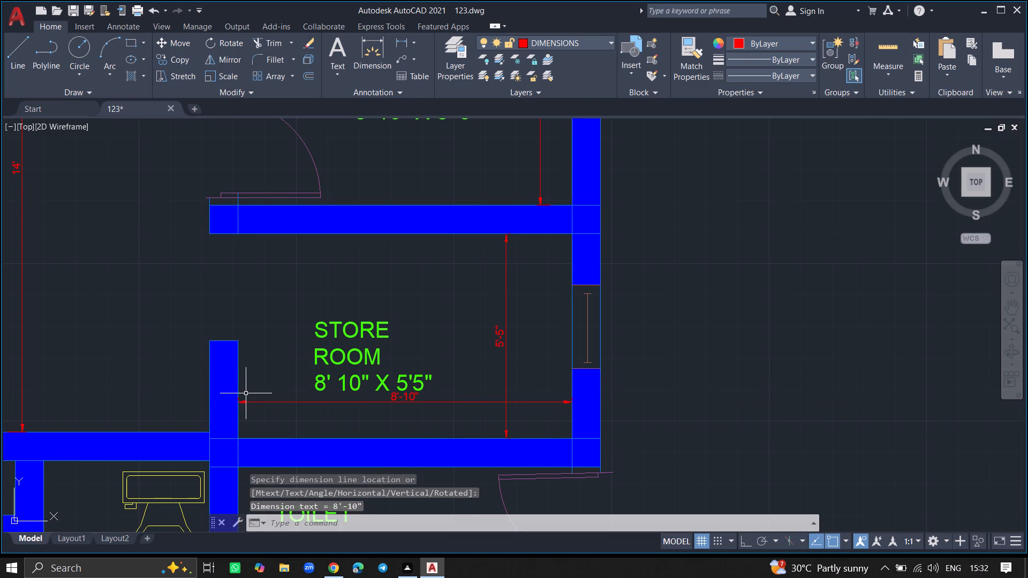
Add a horizontal linear dimension between the SERVENT ROOM's east and west walls' inner faces, below the room label.
{"action": "scroll", "coordinate": [246, 393], "scroll_direction": "down", "scroll_amount": 4, "text": "ctrl"}
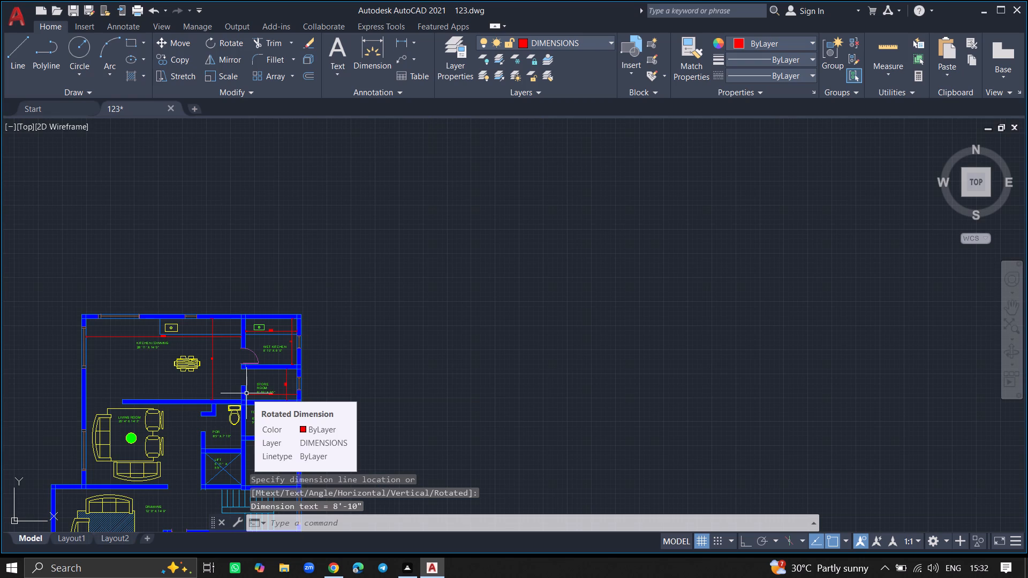
{"action": "scroll", "coordinate": [261, 418], "scroll_direction": "down", "scroll_amount": 2, "text": "ctrl"}
{"action": "scroll", "coordinate": [262, 447], "scroll_direction": "up", "scroll_amount": 3, "text": "ctrl"}
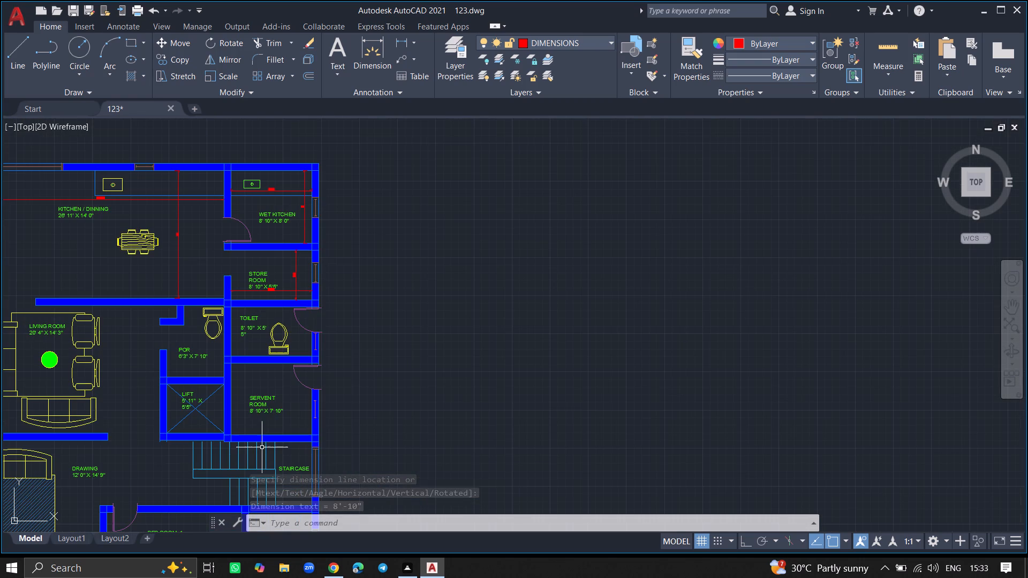
{"action": "scroll", "coordinate": [260, 402], "scroll_direction": "up", "scroll_amount": 2, "text": "ctrl"}
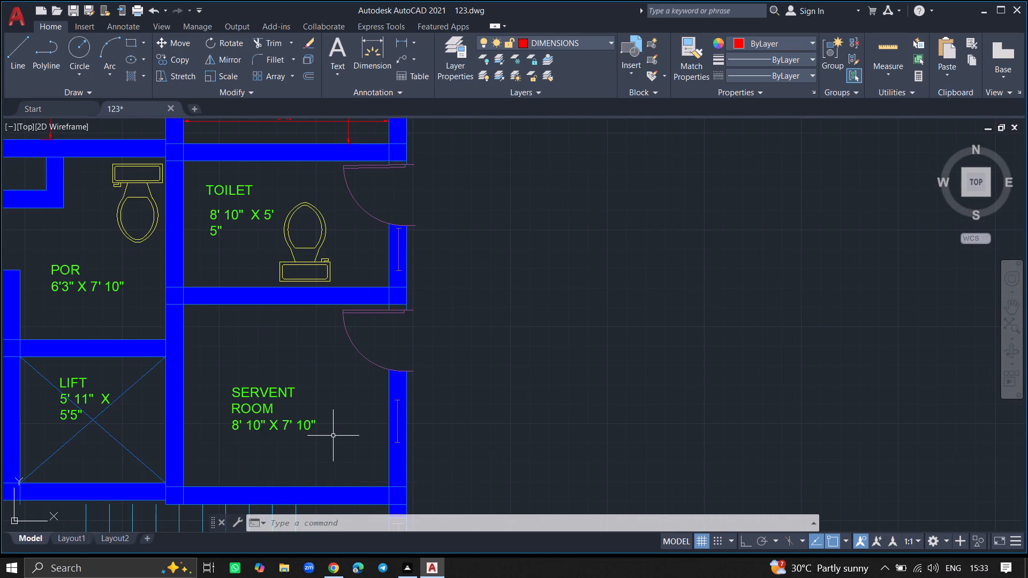
{"action": "key", "text": "space"}
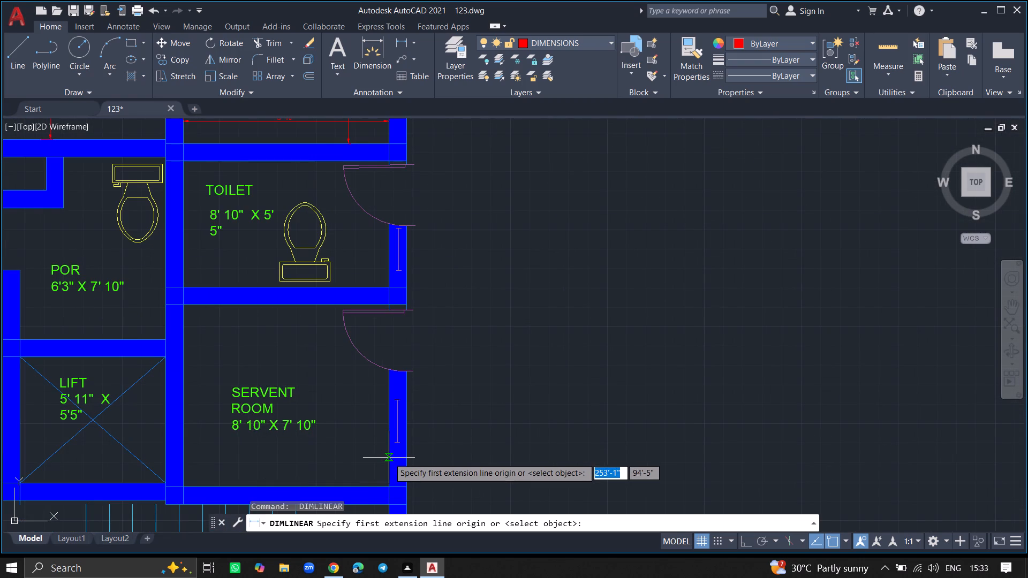
{"action": "left_click", "coordinate": [388, 458]}
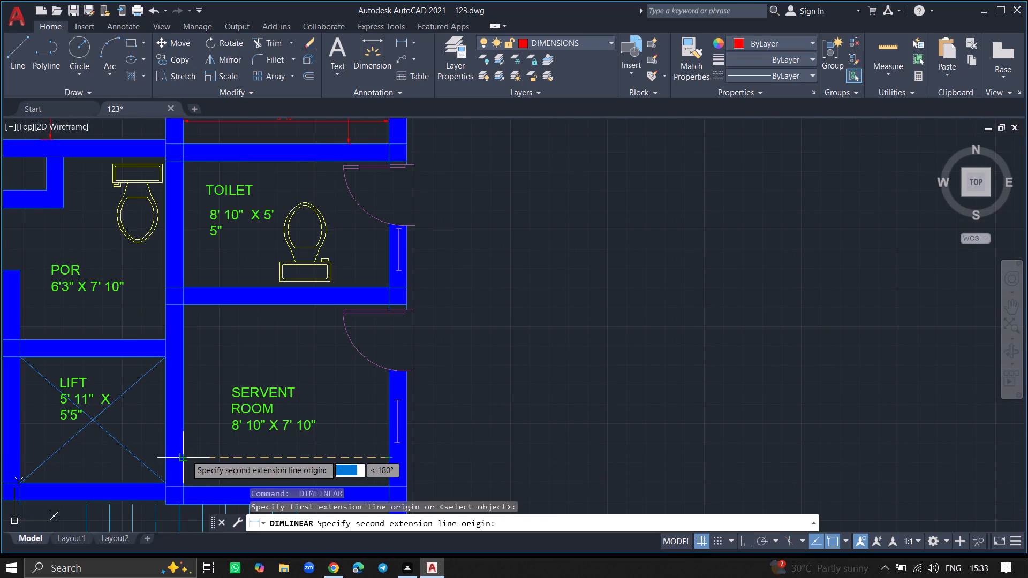
{"action": "left_click", "coordinate": [185, 455]}
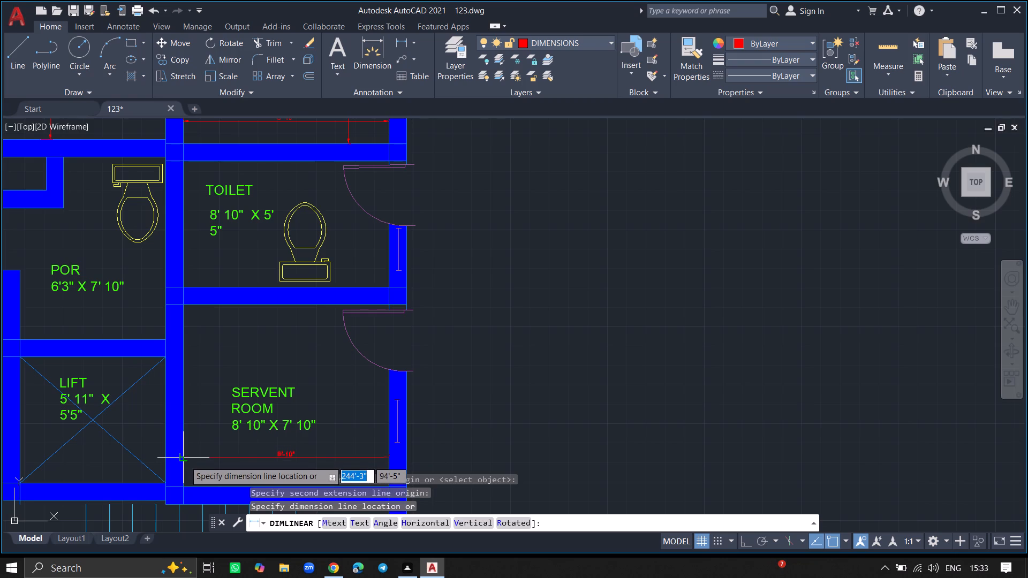
{"action": "left_click", "coordinate": [185, 461]}
Add a vertical linear dimension between the SERVENT ROOM's north and south walls' inner faces, west of the room label.
{"action": "key", "text": "space"}
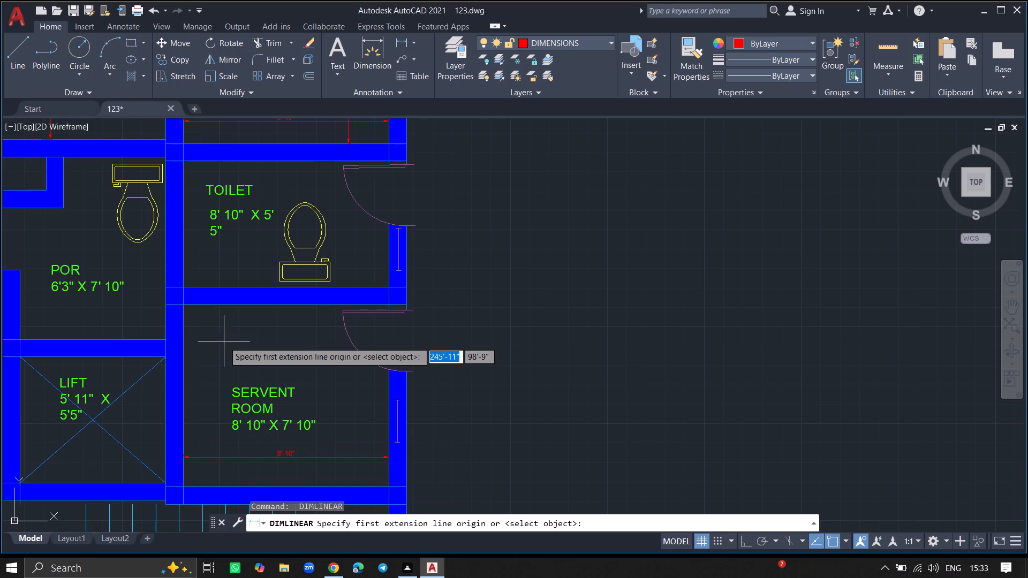
{"action": "left_click", "coordinate": [215, 304]}
{"action": "scroll", "coordinate": [192, 407], "scroll_direction": "down", "scroll_amount": 2, "text": "ctrl"}
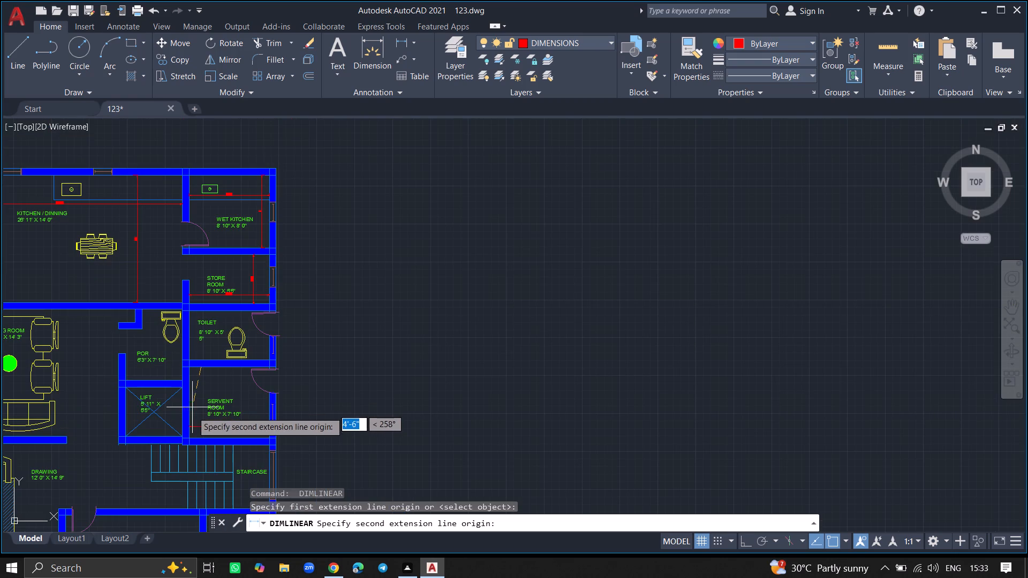
{"action": "scroll", "coordinate": [200, 437], "scroll_direction": "up", "scroll_amount": 2, "text": "ctrl"}
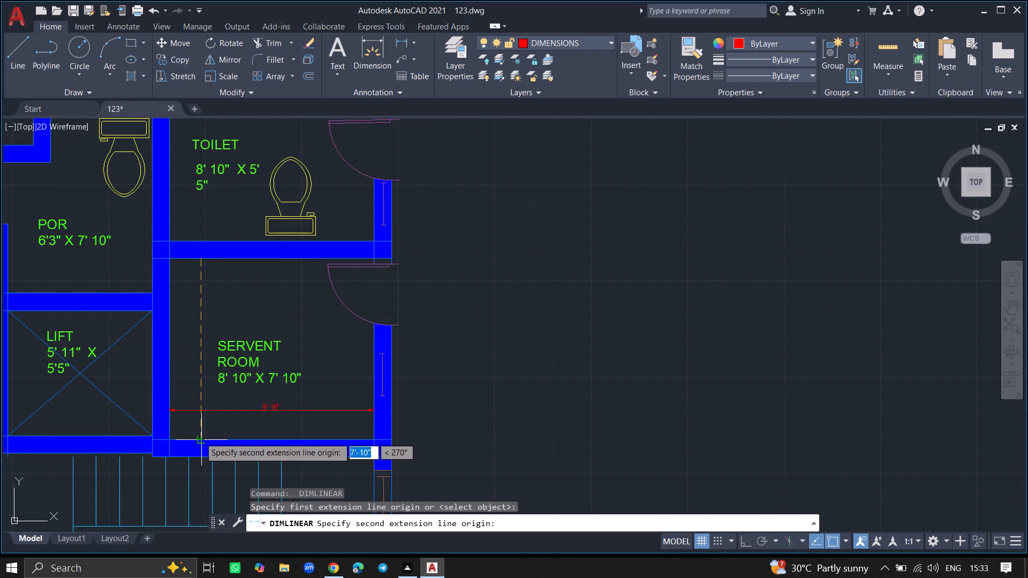
{"action": "left_click", "coordinate": [199, 442]}
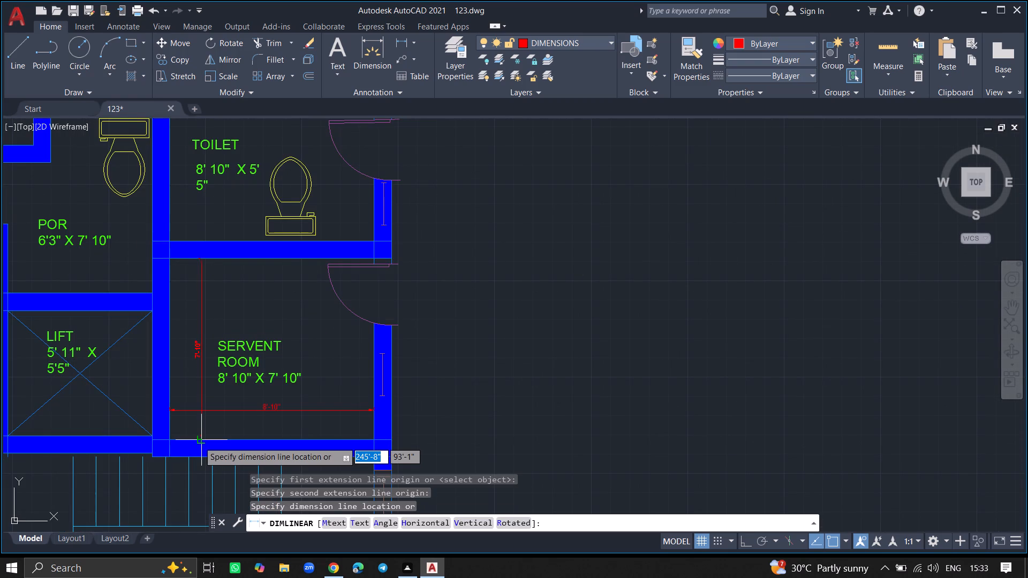
{"action": "left_click", "coordinate": [203, 429]}
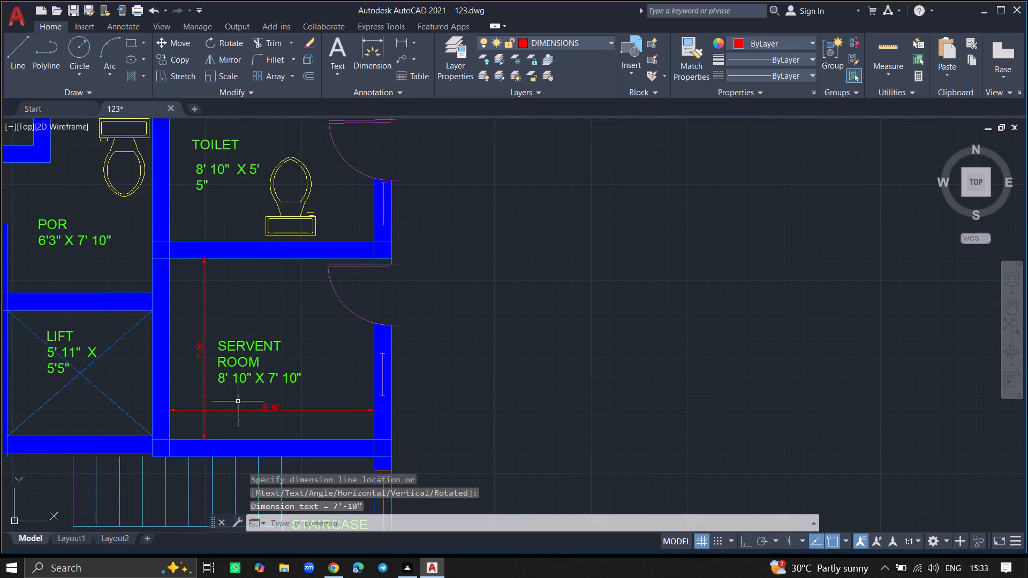
Add a vertical linear dimension between the north and south walls' inner faces of the TOILET above the SERVENT ROOM, just east of the toilet fixture.
{"action": "scroll", "coordinate": [243, 334], "scroll_direction": "down", "scroll_amount": 1, "text": "ctrl"}
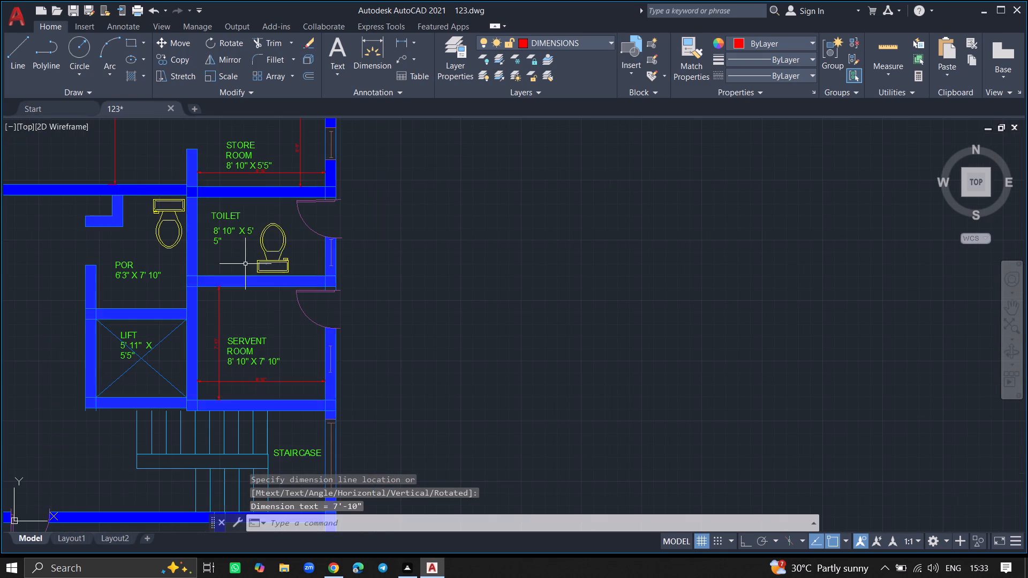
{"action": "scroll", "coordinate": [252, 204], "scroll_direction": "up", "scroll_amount": 2, "text": "ctrl"}
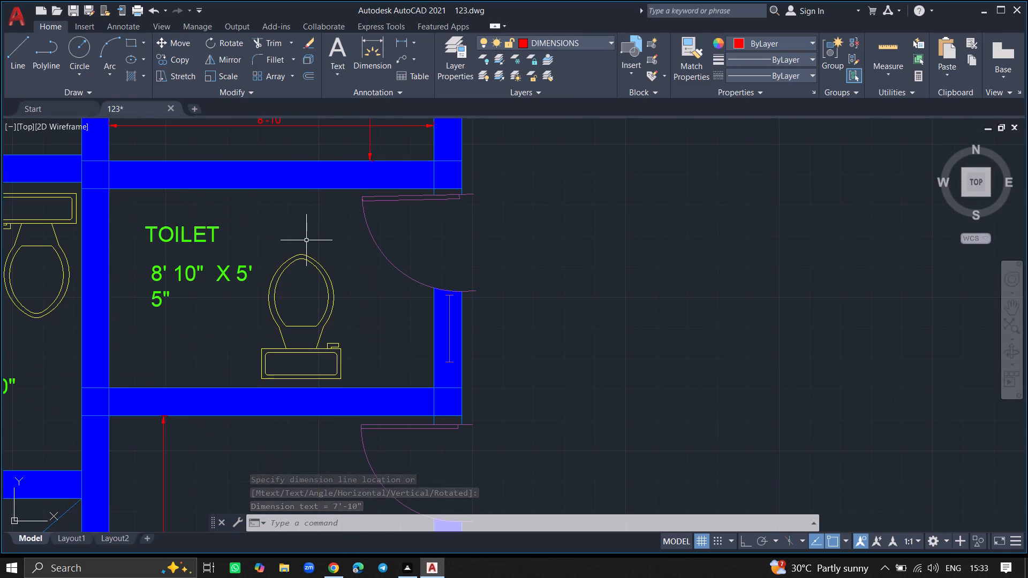
{"action": "key", "text": "space"}
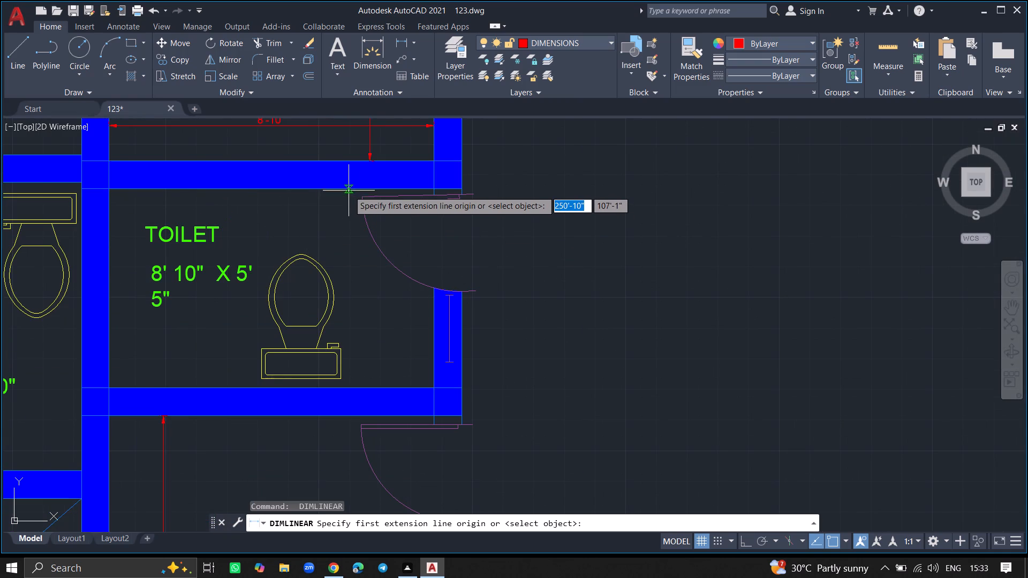
{"action": "left_click", "coordinate": [349, 188]}
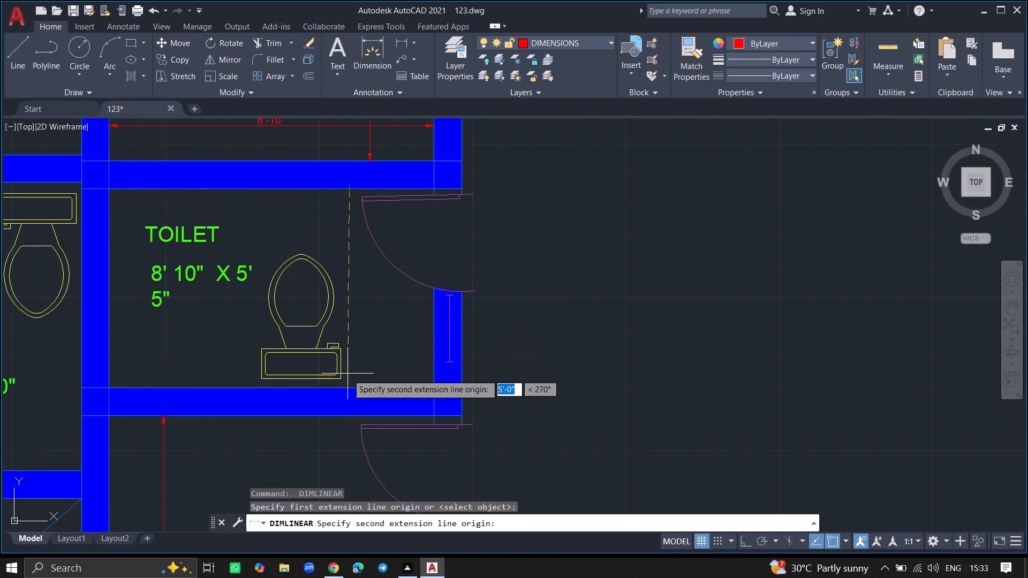
{"action": "left_click", "coordinate": [345, 389]}
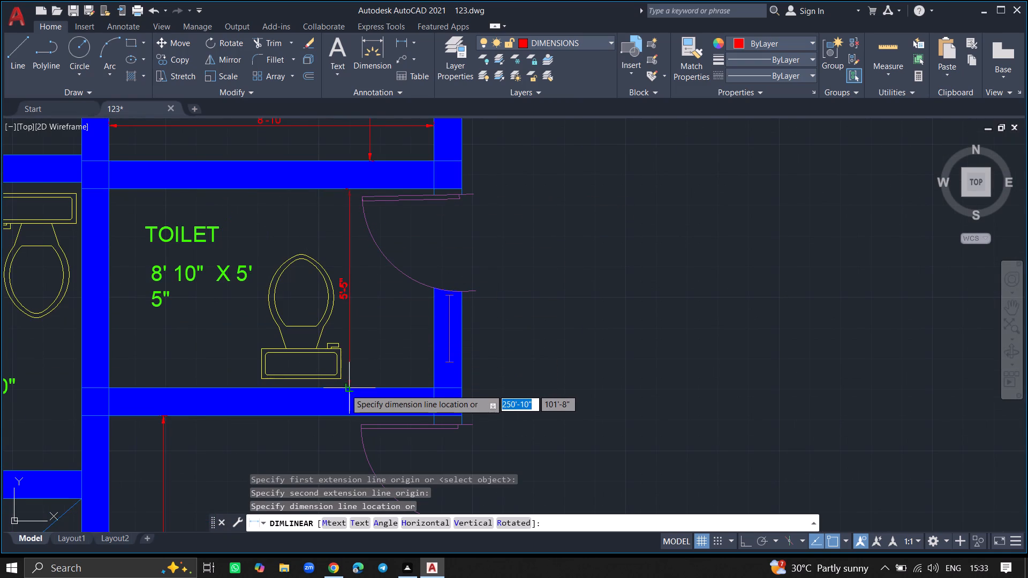
{"action": "left_click", "coordinate": [354, 390]}
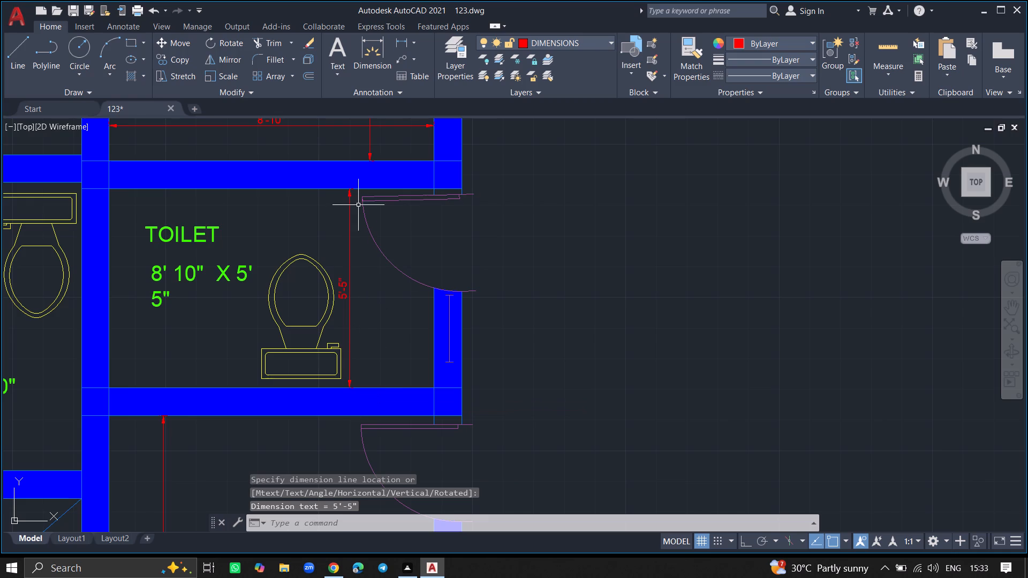
Add a horizontal linear dimension between the same TOILET's west and east walls' inner faces, near the south wall at the fixture's tank.
{"action": "key", "text": "space"}
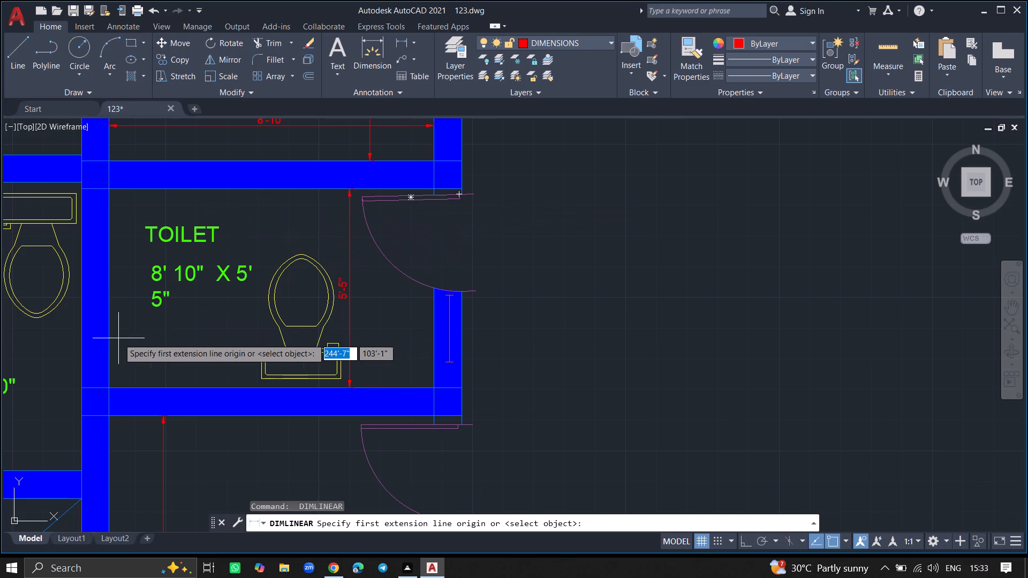
{"action": "left_click", "coordinate": [110, 346]}
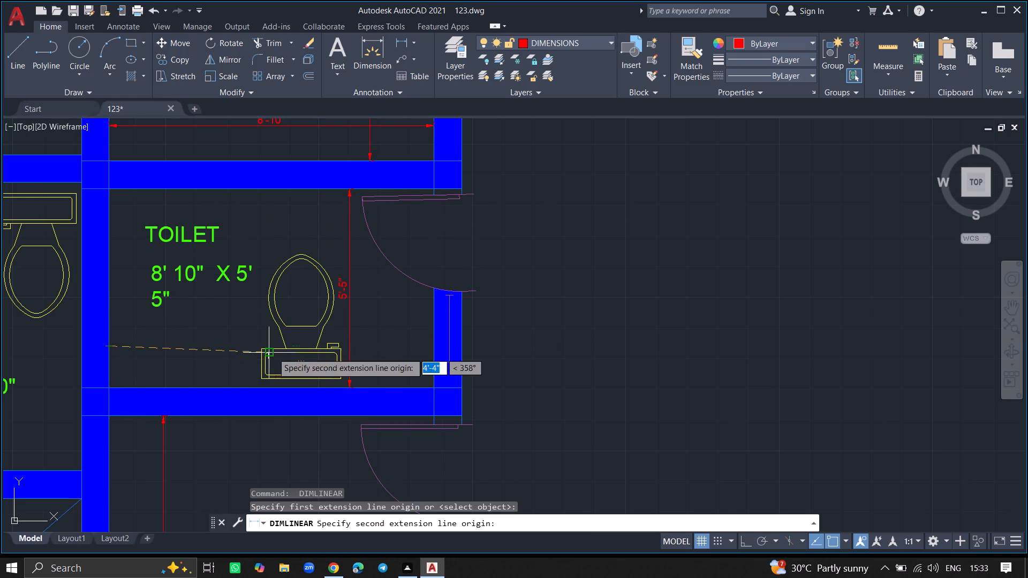
{"action": "left_click", "coordinate": [432, 351]}
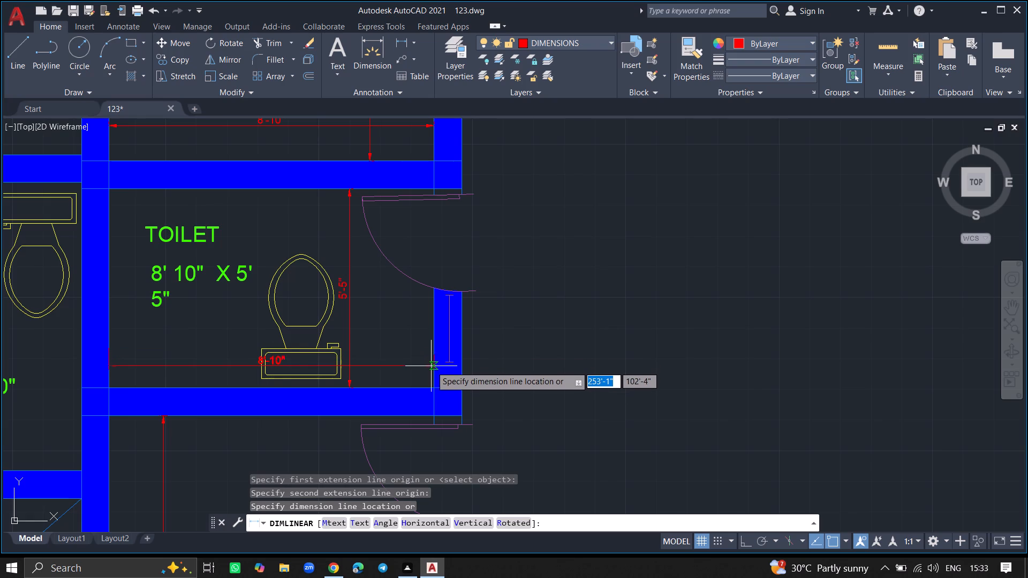
{"action": "left_click", "coordinate": [430, 366]}
{"action": "scroll", "coordinate": [361, 287], "scroll_direction": "down", "scroll_amount": 3, "text": "ctrl"}
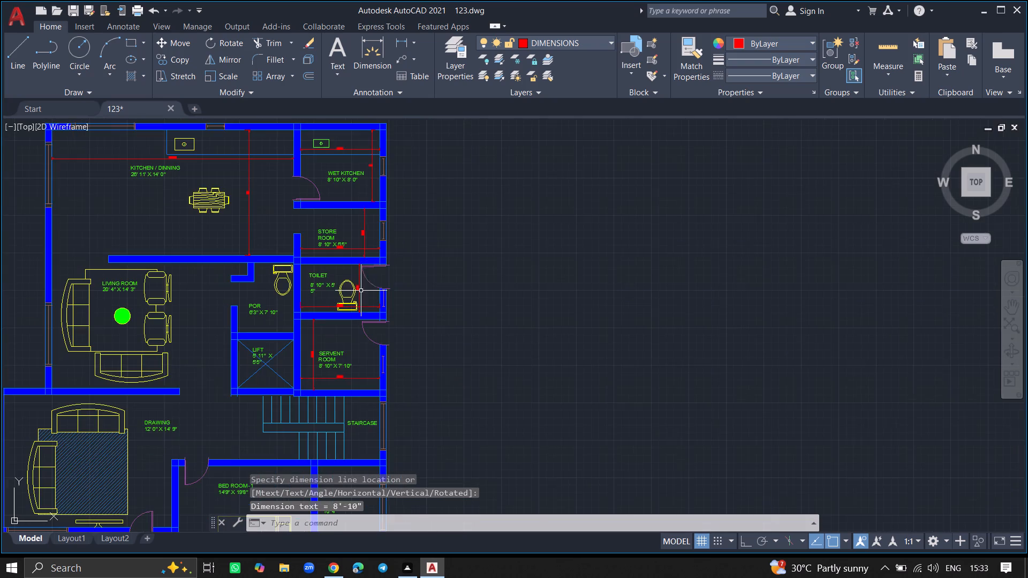
{"action": "scroll", "coordinate": [323, 381], "scroll_direction": "down", "scroll_amount": 2, "text": "ctrl"}
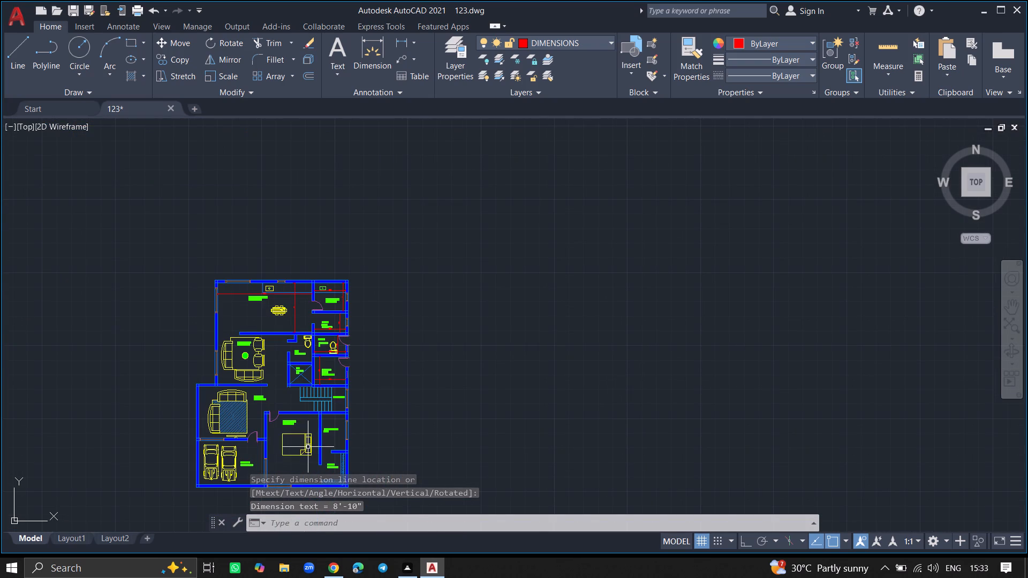
Add a horizontal linear dimension between the west and east walls' inner faces of the TOILET beside BED ROOM -1, below its label.
{"action": "scroll", "coordinate": [308, 447], "scroll_direction": "up", "scroll_amount": 6, "text": "ctrl"}
{"action": "key", "text": "space"}
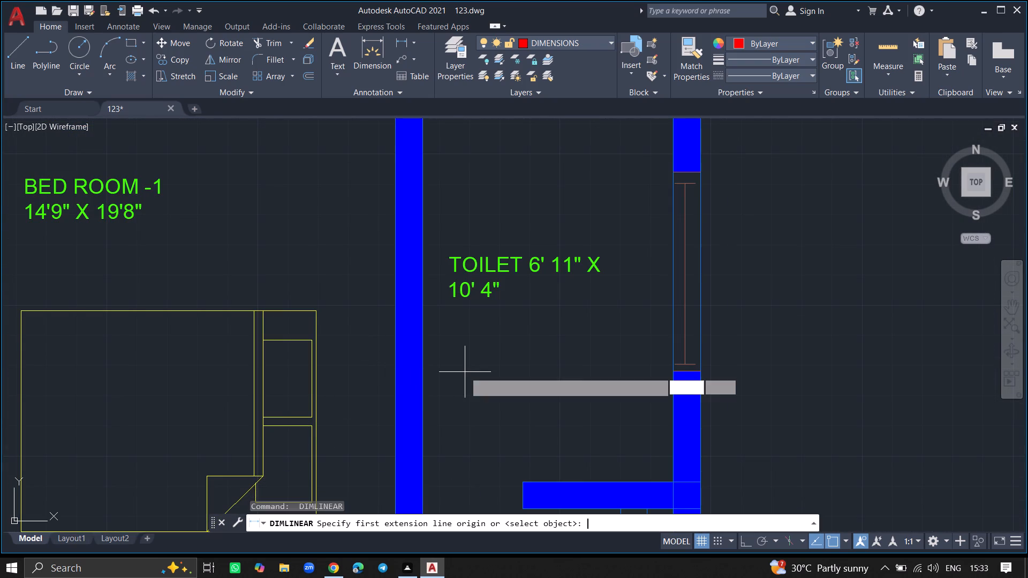
{"action": "left_click", "coordinate": [424, 389]}
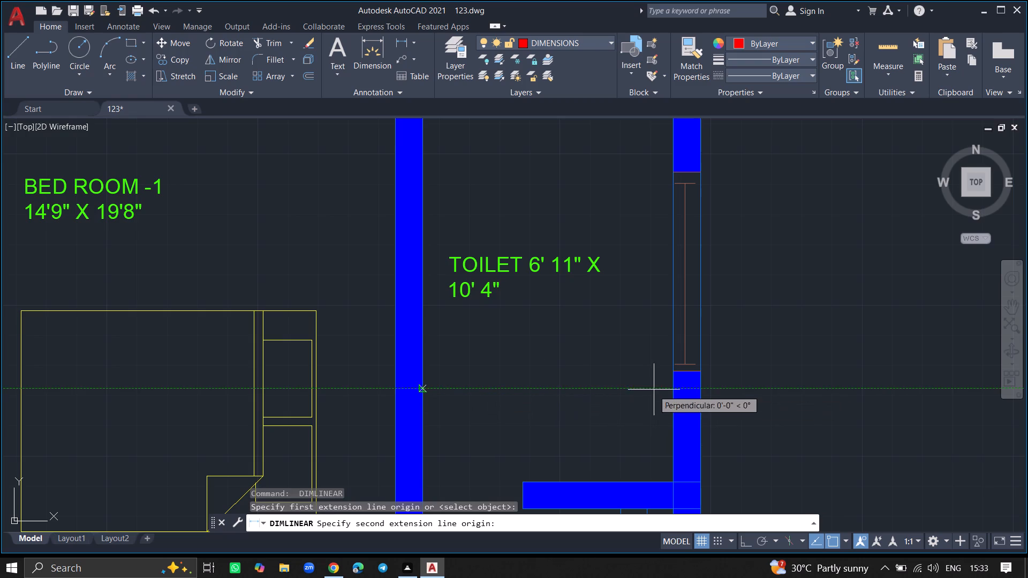
{"action": "left_click", "coordinate": [670, 389]}
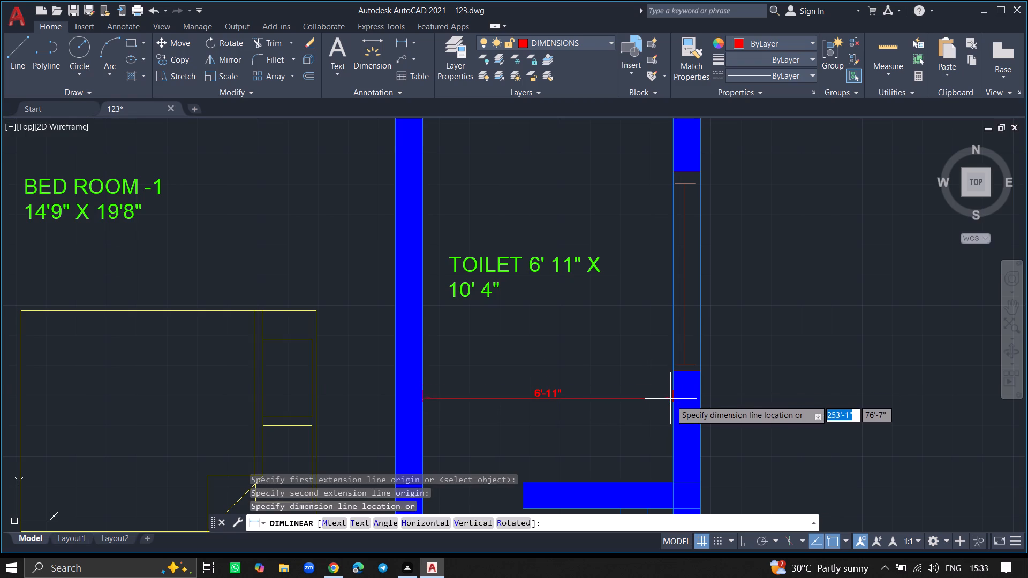
{"action": "left_click", "coordinate": [670, 400]}
Add a vertical linear dimension between the same TOILET's south partition and north wall inner faces, just east of its label.
{"action": "key", "text": "space"}
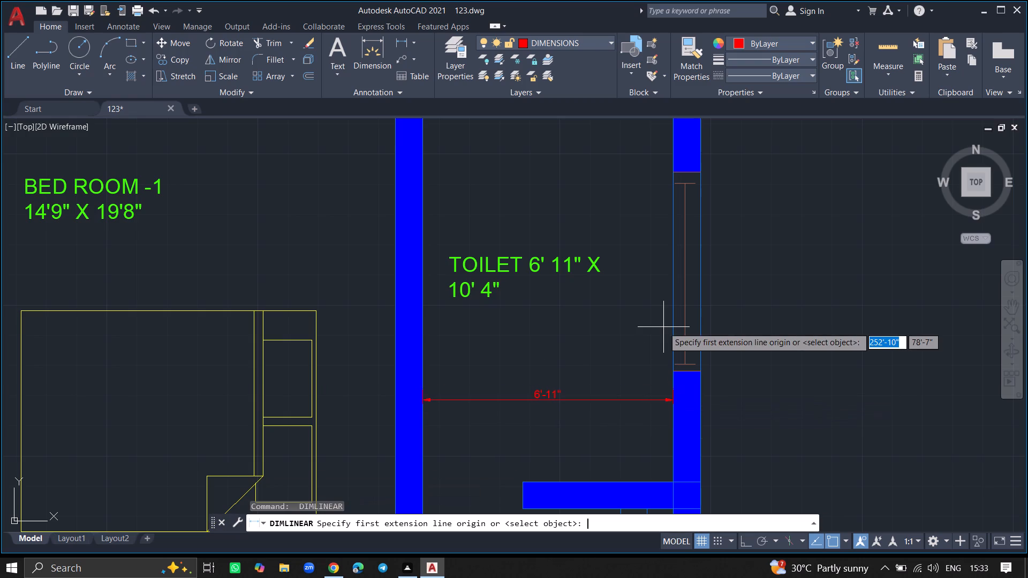
{"action": "left_click", "coordinate": [611, 484]}
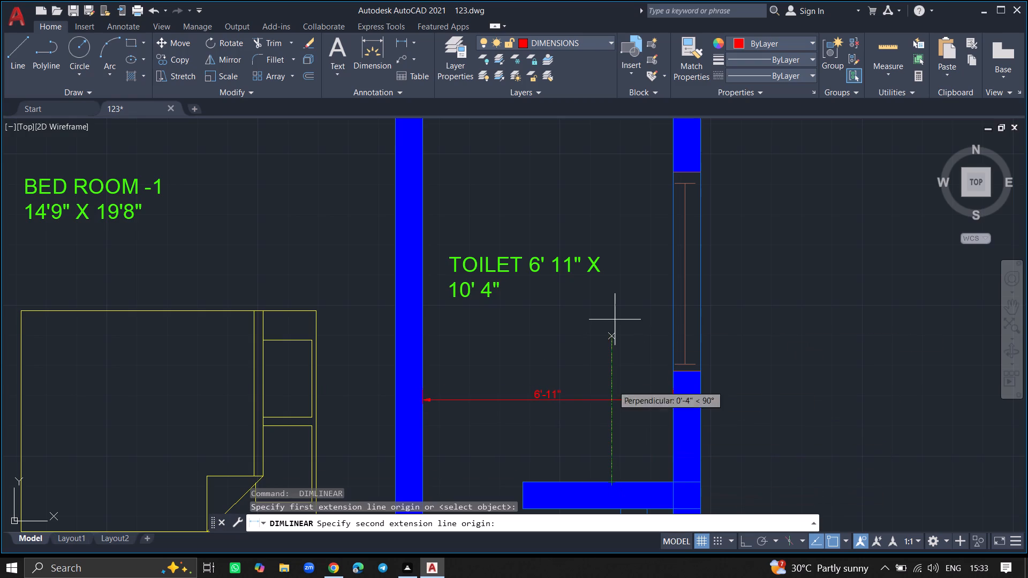
{"action": "scroll", "coordinate": [615, 320], "scroll_direction": "down", "scroll_amount": 1, "text": "ctrl"}
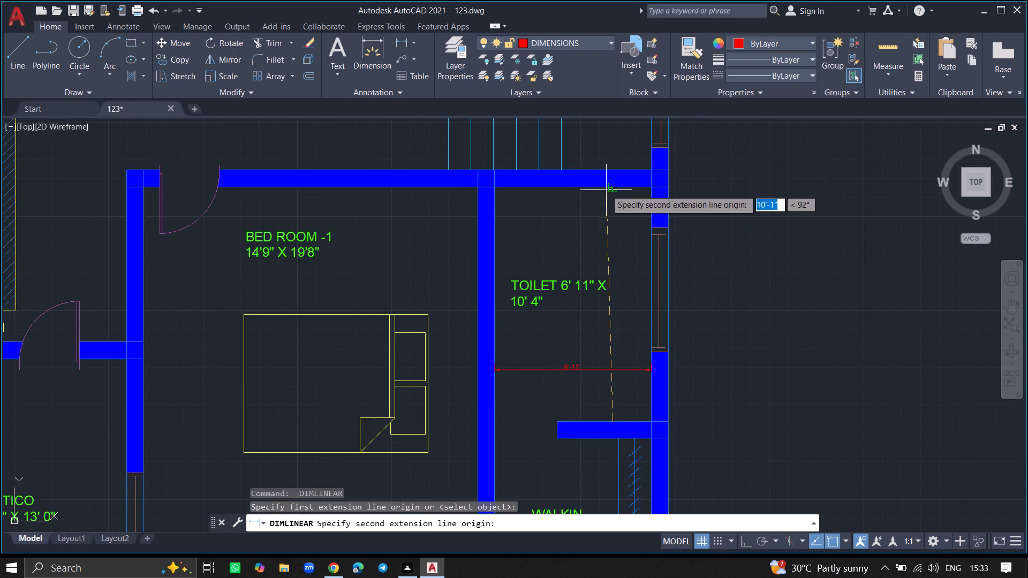
{"action": "left_click", "coordinate": [611, 188]}
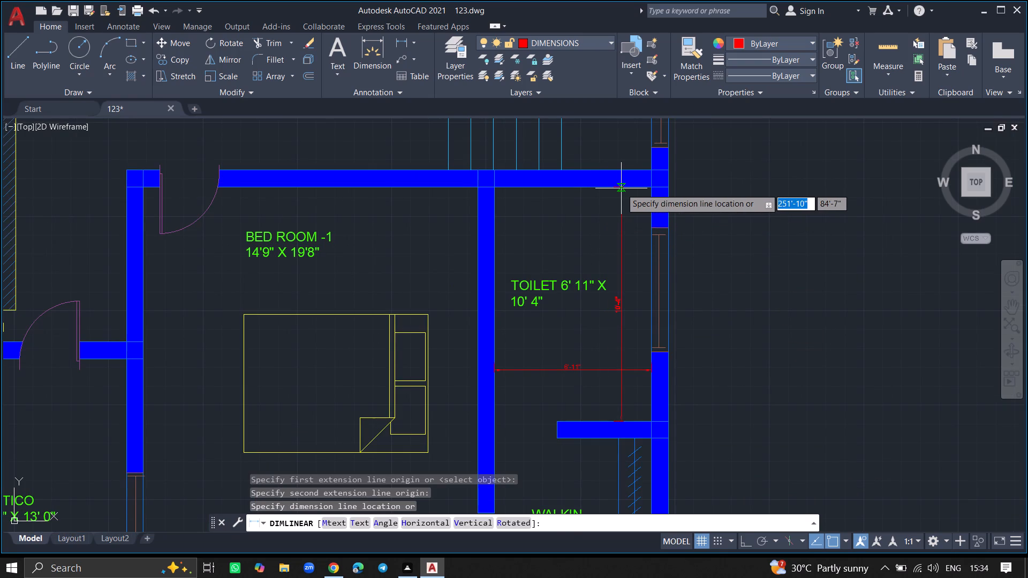
{"action": "left_click", "coordinate": [621, 188]}
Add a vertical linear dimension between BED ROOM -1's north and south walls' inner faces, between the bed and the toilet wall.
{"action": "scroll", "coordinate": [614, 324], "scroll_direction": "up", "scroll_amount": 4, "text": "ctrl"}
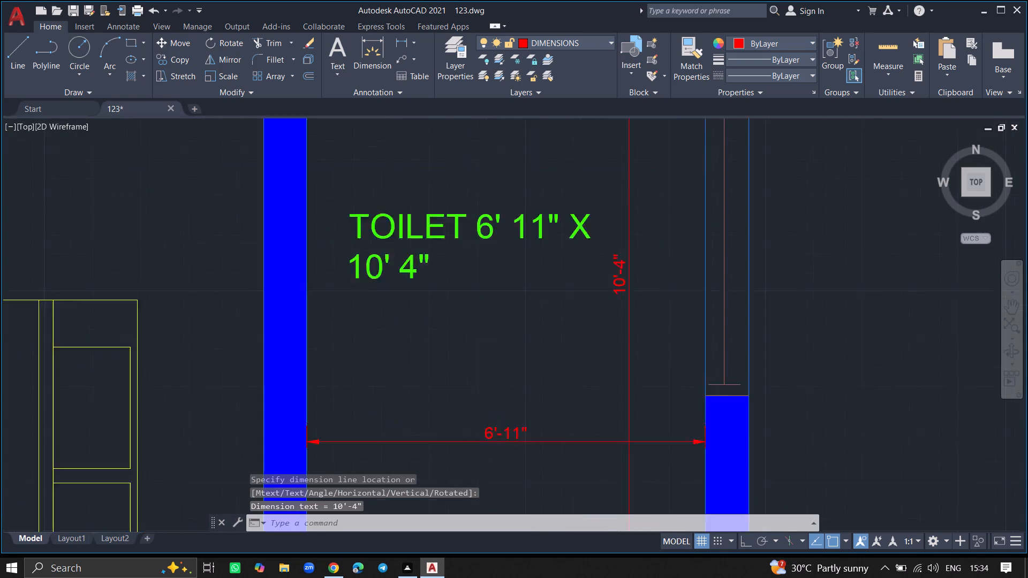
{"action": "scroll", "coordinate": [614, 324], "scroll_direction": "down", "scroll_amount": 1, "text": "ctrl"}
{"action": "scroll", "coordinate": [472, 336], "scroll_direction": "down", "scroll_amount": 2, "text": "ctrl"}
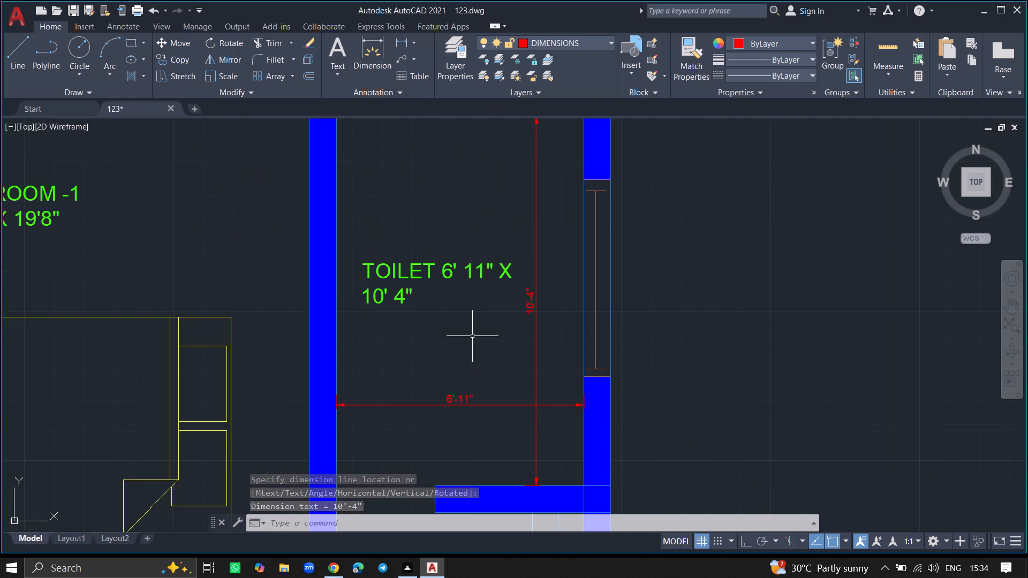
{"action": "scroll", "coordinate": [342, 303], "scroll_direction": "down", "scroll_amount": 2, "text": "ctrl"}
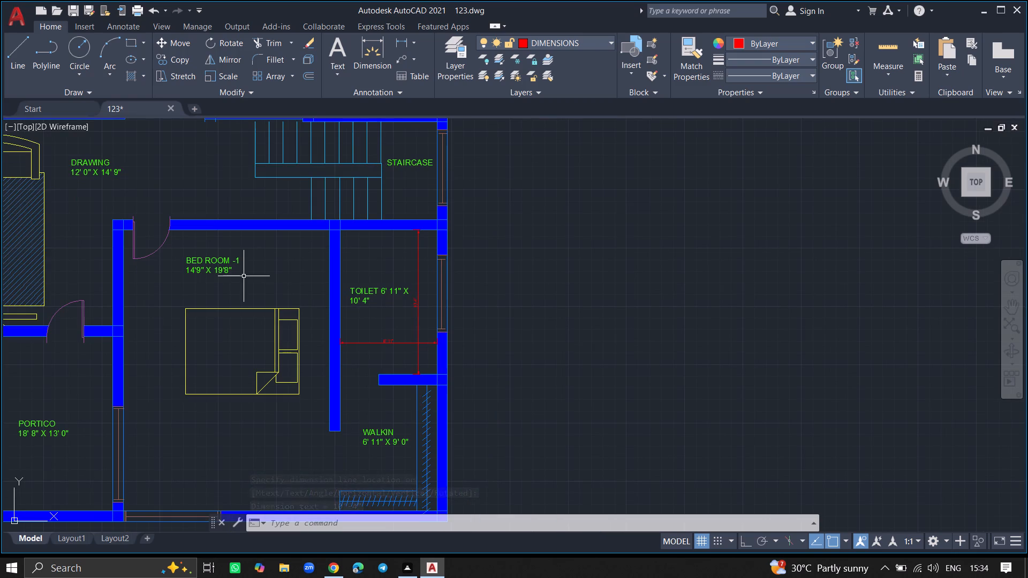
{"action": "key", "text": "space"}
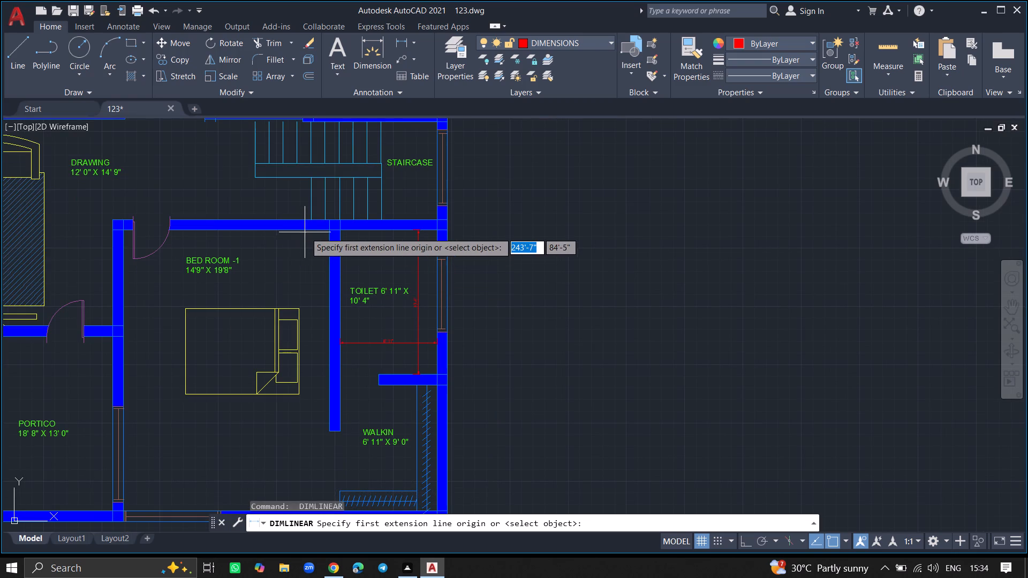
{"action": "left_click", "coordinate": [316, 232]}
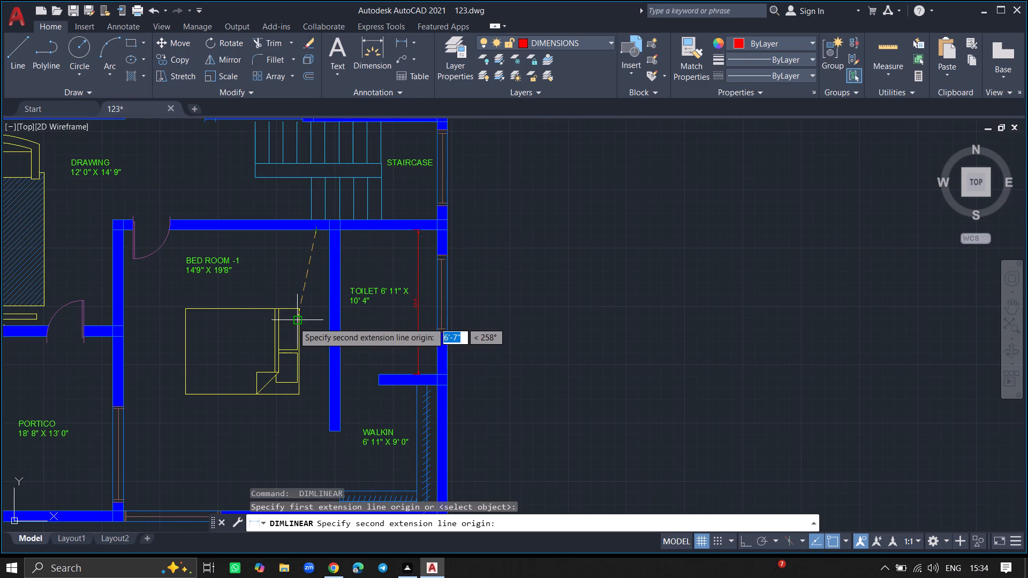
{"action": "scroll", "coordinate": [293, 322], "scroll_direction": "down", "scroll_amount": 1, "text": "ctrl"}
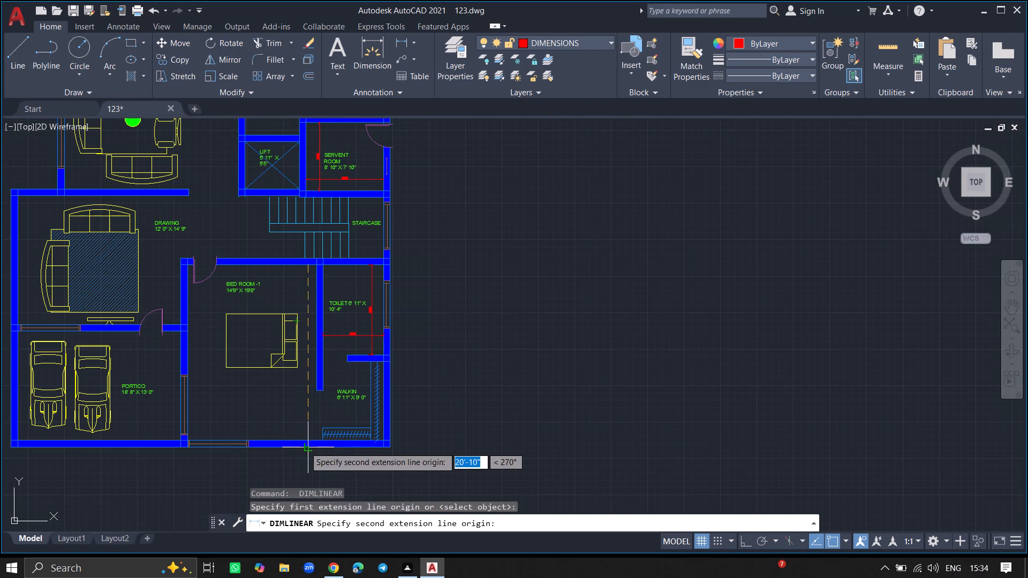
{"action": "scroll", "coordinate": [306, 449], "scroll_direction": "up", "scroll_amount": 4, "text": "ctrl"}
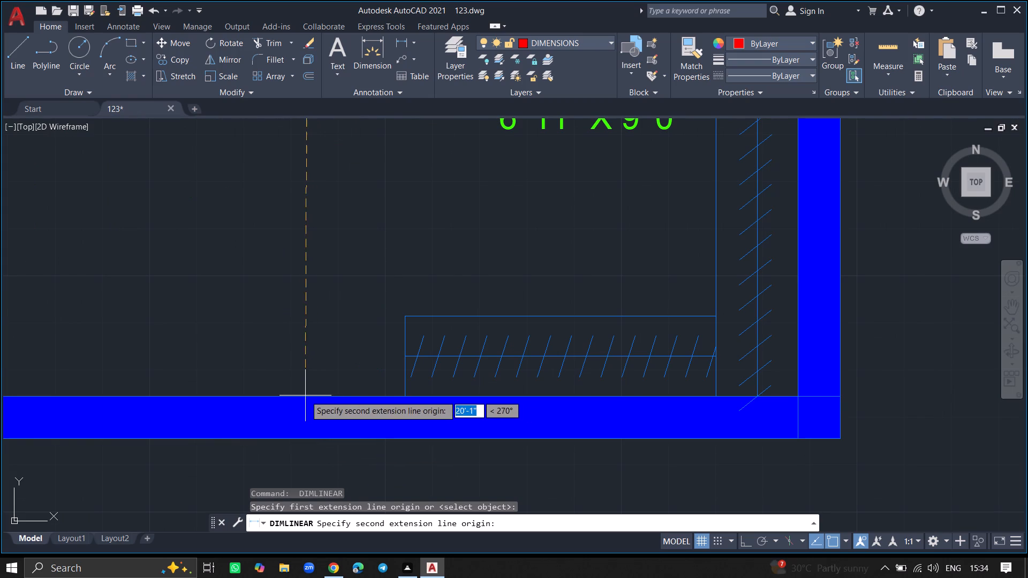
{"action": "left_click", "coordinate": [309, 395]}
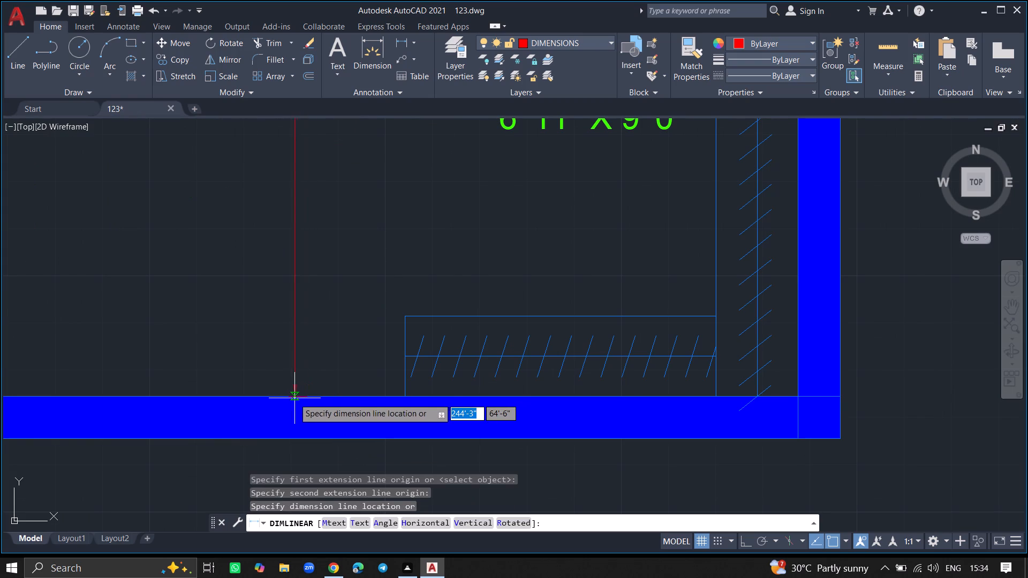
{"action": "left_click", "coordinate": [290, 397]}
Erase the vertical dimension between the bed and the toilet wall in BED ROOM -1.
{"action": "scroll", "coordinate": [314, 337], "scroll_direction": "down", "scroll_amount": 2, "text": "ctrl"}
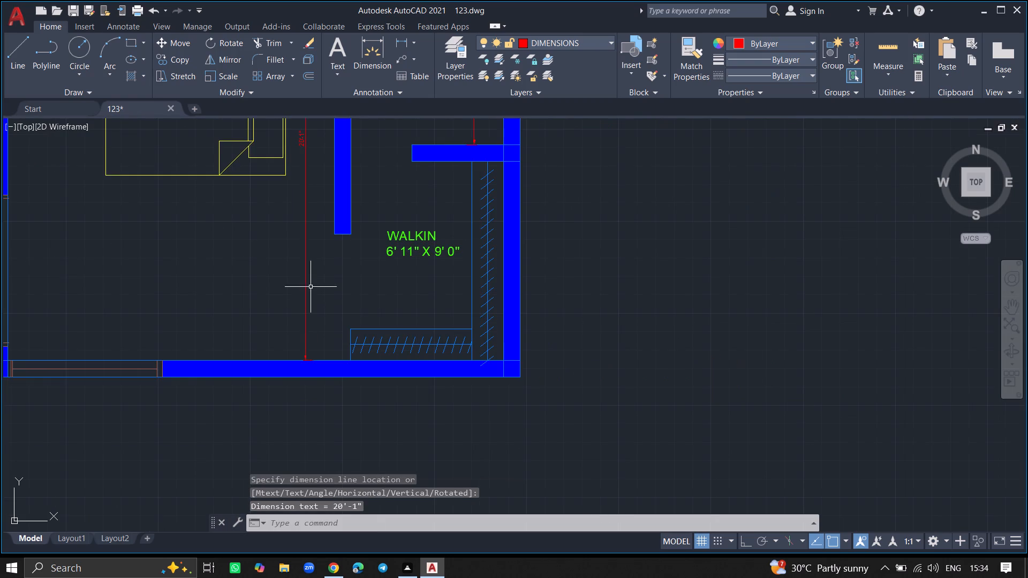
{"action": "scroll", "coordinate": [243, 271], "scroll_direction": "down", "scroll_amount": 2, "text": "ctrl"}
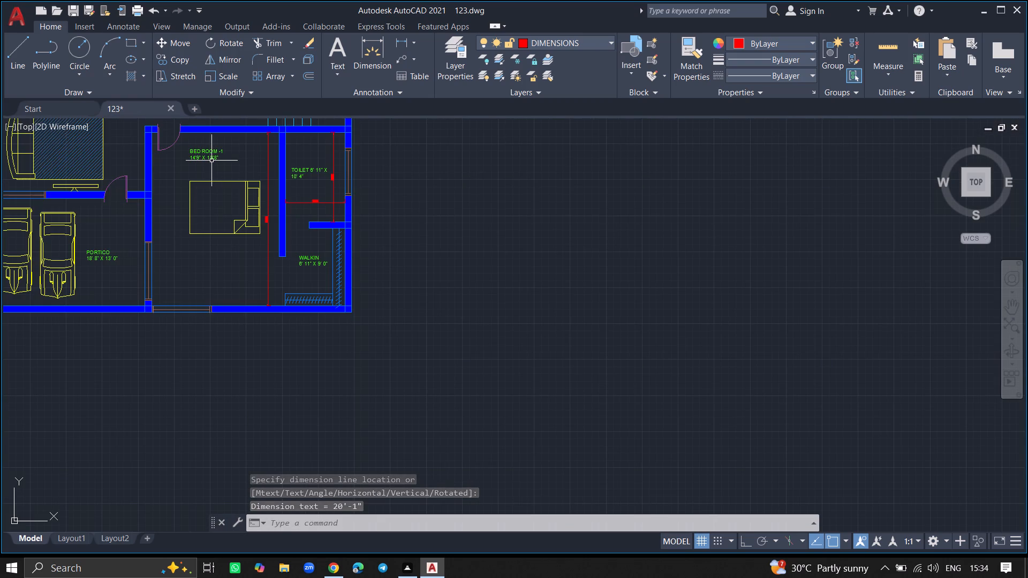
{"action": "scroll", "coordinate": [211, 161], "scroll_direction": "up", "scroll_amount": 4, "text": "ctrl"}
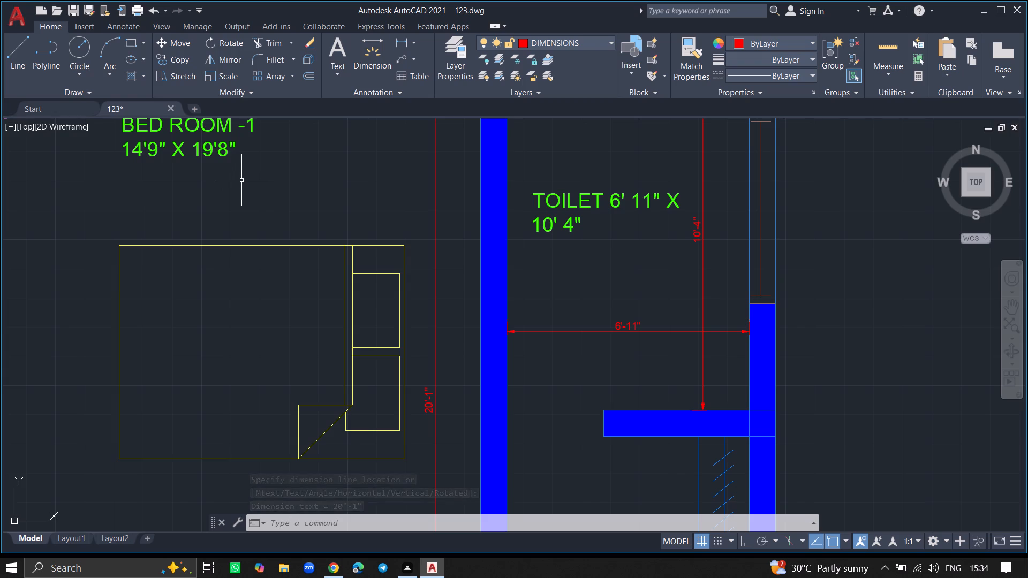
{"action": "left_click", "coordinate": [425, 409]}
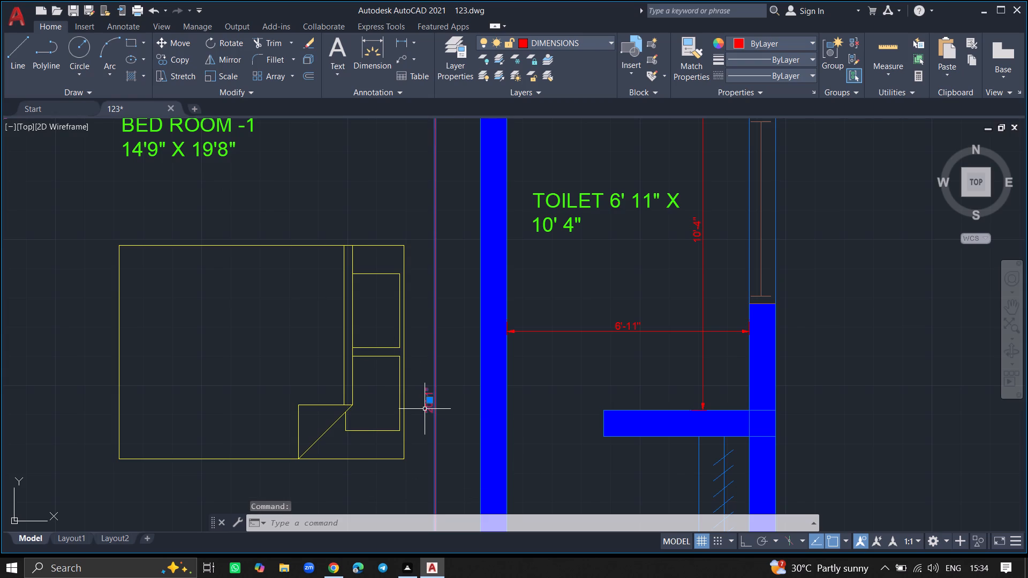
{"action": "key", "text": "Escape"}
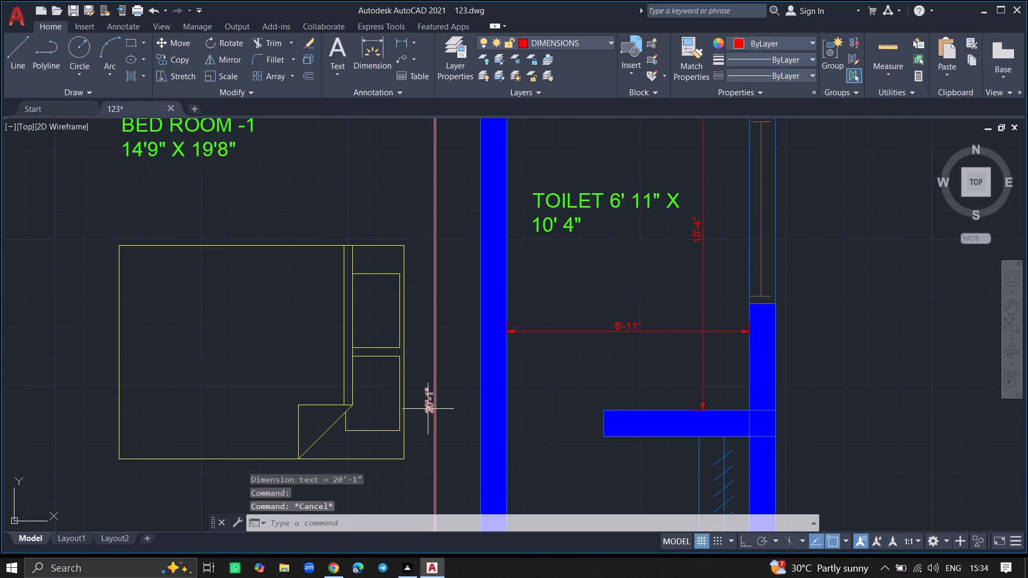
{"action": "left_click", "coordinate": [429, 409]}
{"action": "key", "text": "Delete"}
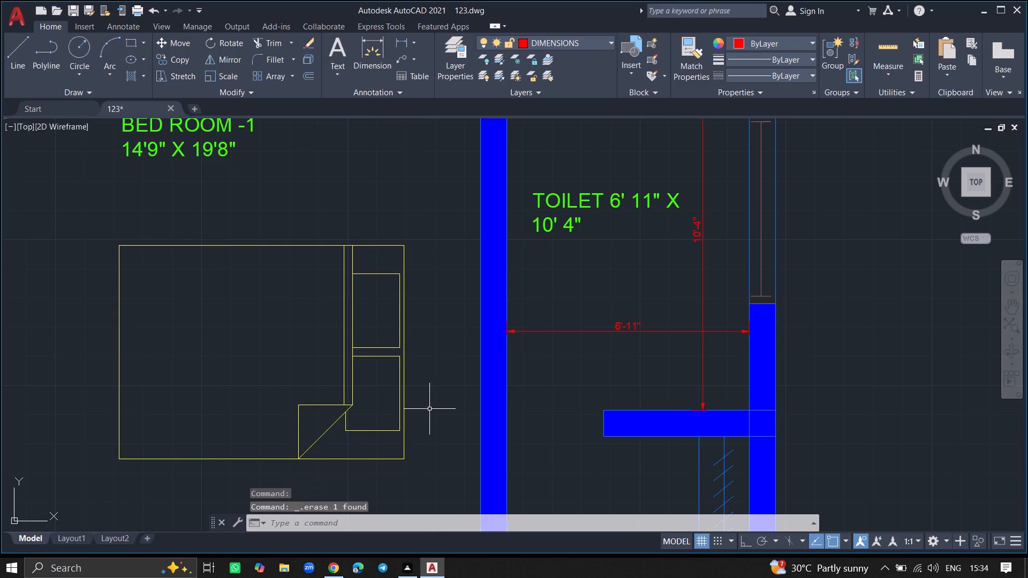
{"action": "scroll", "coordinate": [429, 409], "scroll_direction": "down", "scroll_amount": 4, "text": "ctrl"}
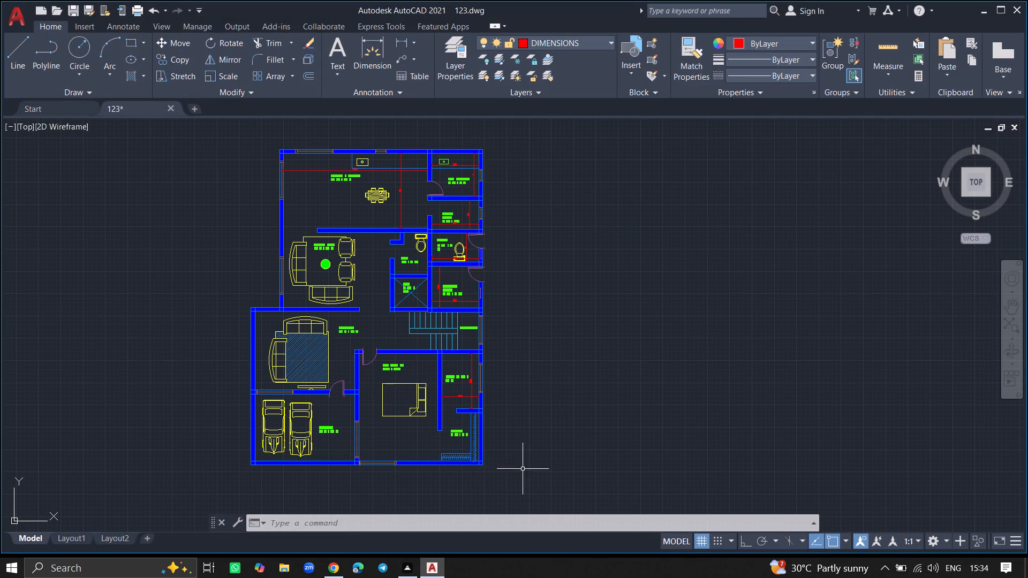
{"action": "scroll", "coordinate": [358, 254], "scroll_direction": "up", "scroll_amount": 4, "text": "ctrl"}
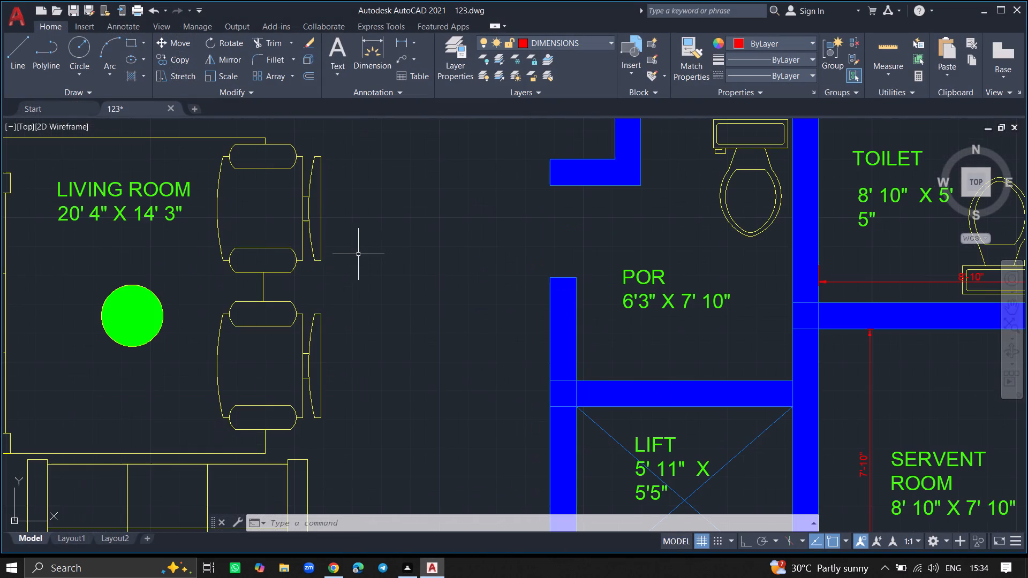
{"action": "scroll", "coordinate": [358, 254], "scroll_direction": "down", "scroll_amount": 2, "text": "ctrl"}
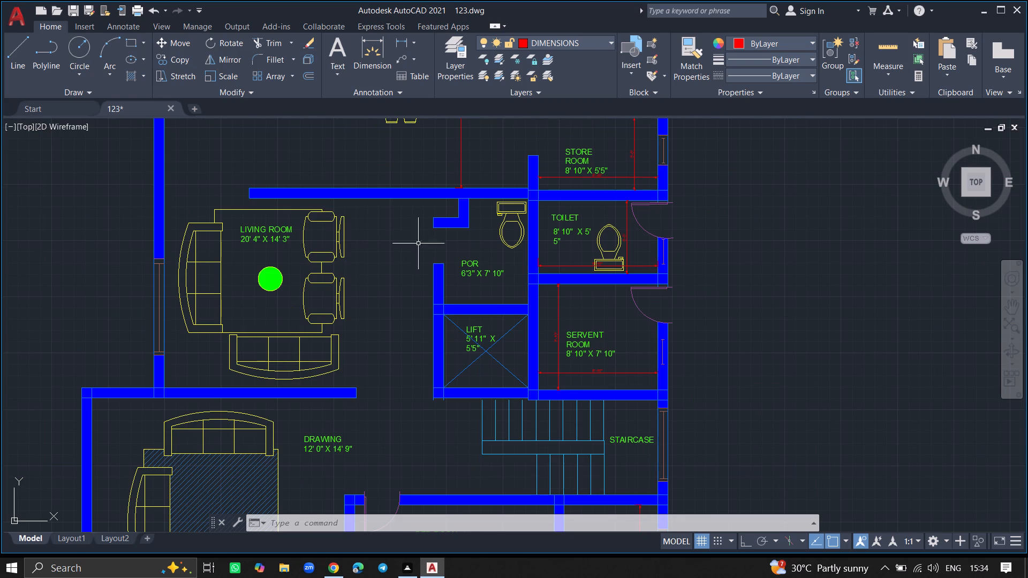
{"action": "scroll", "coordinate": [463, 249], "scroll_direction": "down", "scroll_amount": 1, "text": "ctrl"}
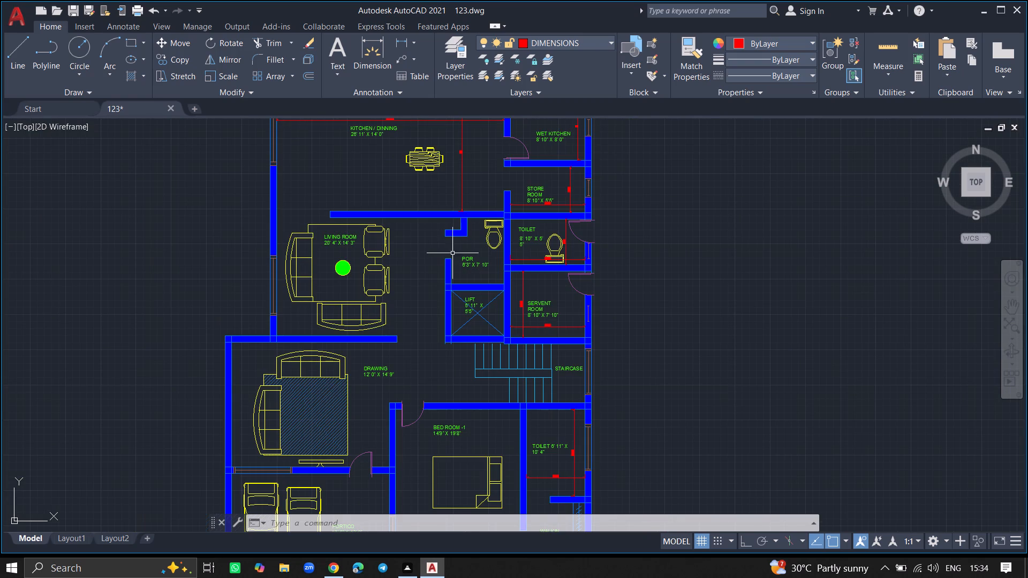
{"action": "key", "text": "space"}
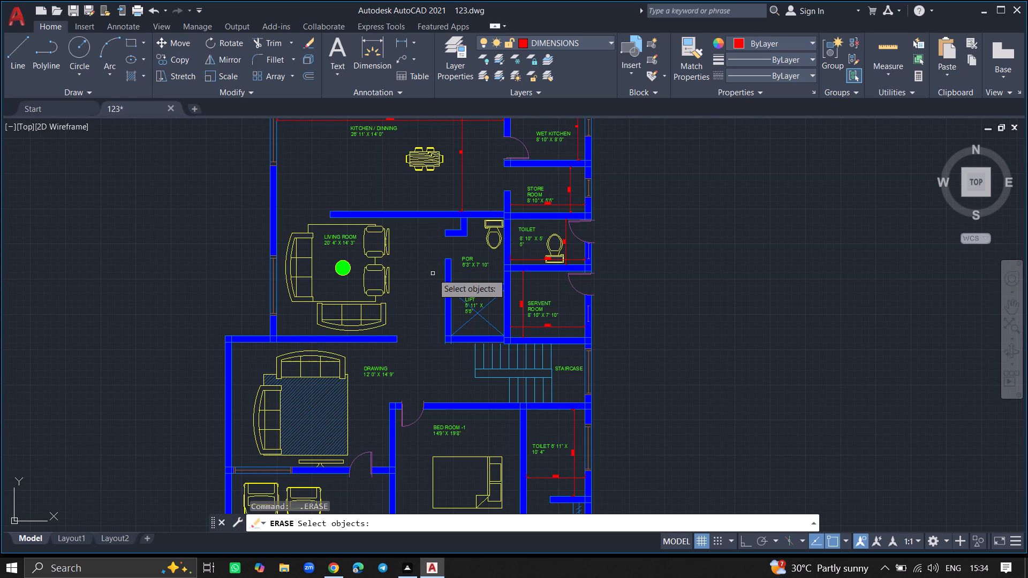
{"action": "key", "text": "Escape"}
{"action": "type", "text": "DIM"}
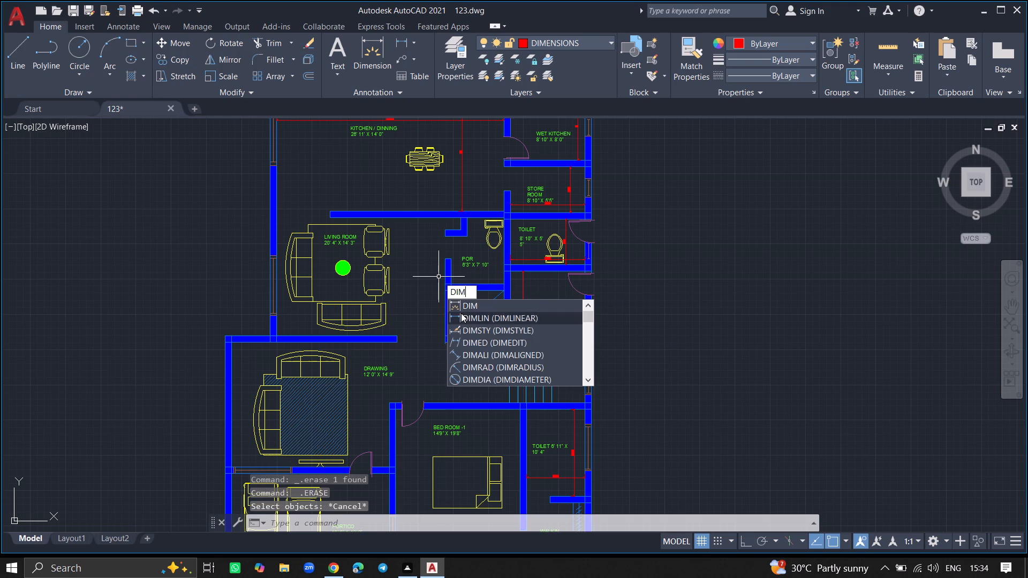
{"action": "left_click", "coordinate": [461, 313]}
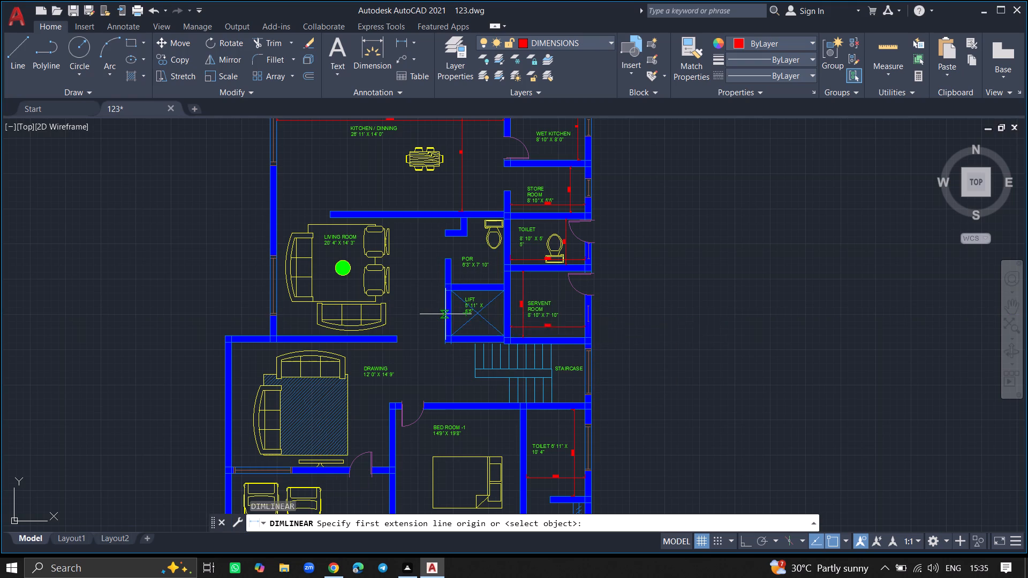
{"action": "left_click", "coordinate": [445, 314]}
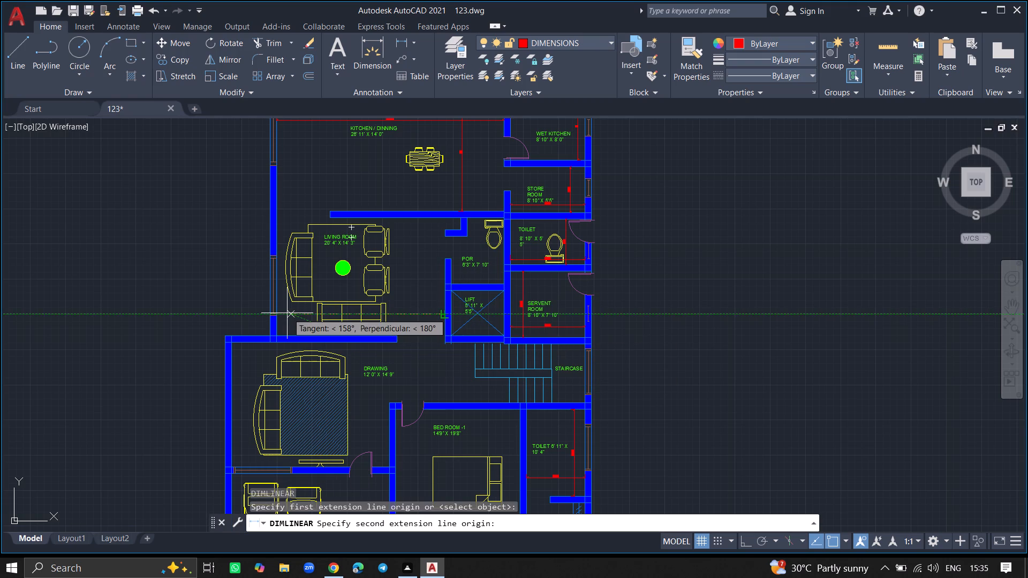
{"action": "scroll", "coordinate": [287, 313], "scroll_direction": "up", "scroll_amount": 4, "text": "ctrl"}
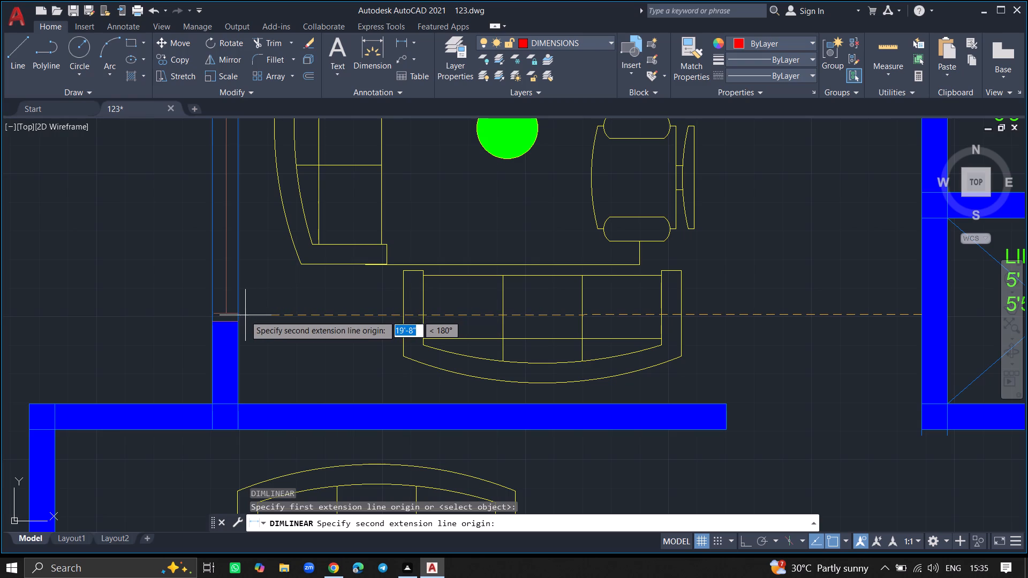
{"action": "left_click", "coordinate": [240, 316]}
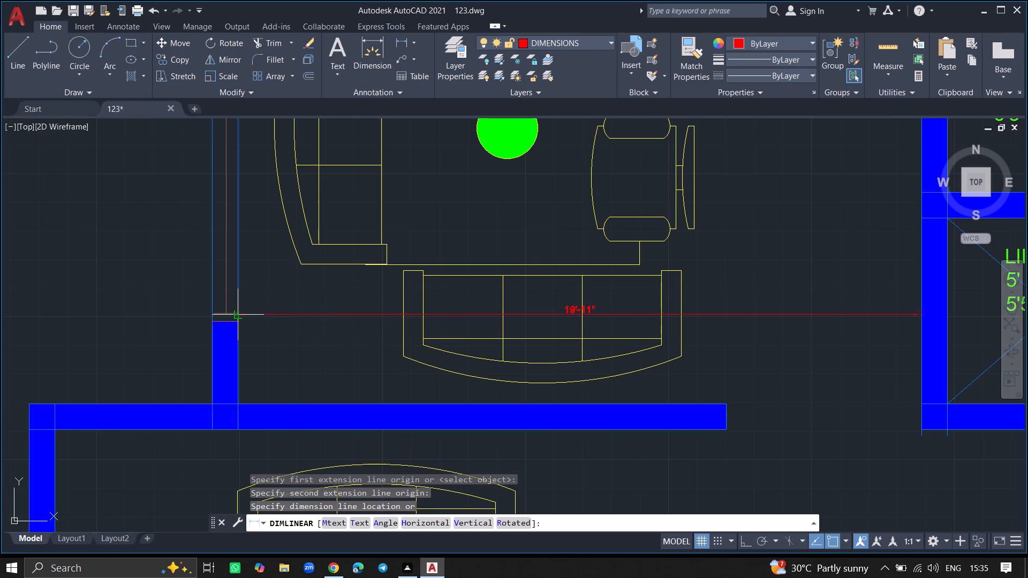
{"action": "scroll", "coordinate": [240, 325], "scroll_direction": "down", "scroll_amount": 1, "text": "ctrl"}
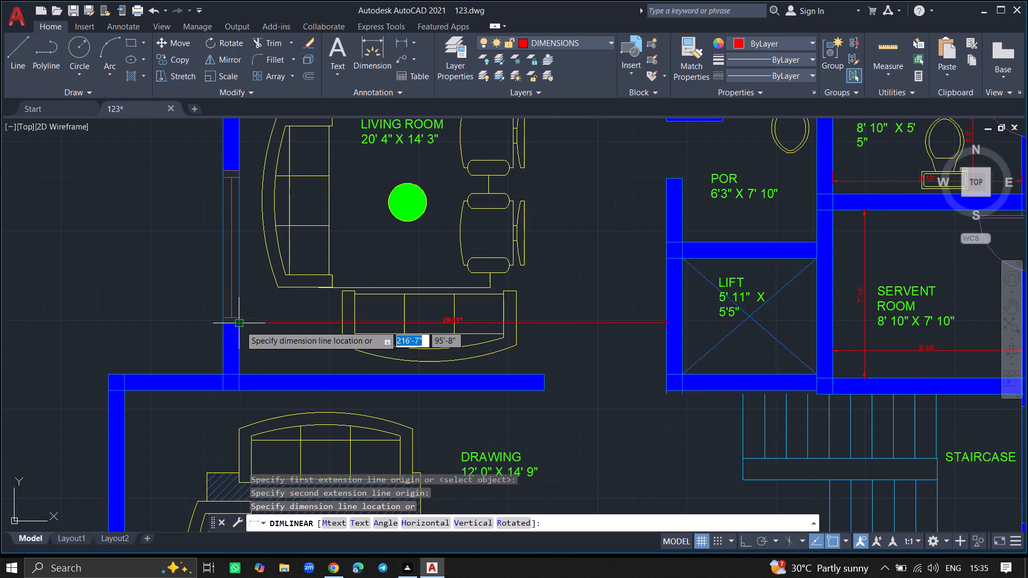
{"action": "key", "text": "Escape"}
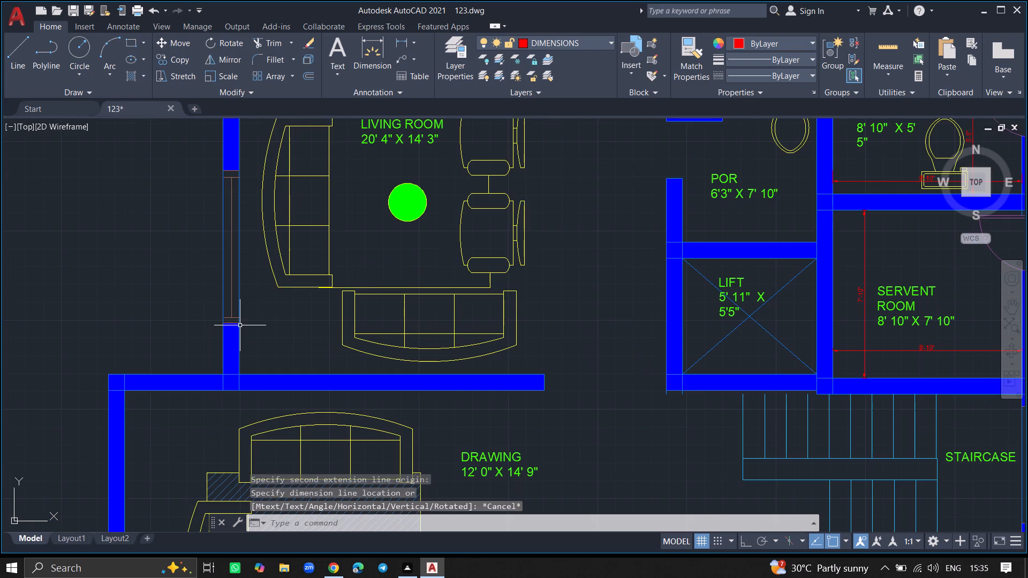
Switch from model space to the Layout1 sheet.
{"action": "scroll", "coordinate": [240, 325], "scroll_direction": "down", "scroll_amount": 4, "text": "ctrl"}
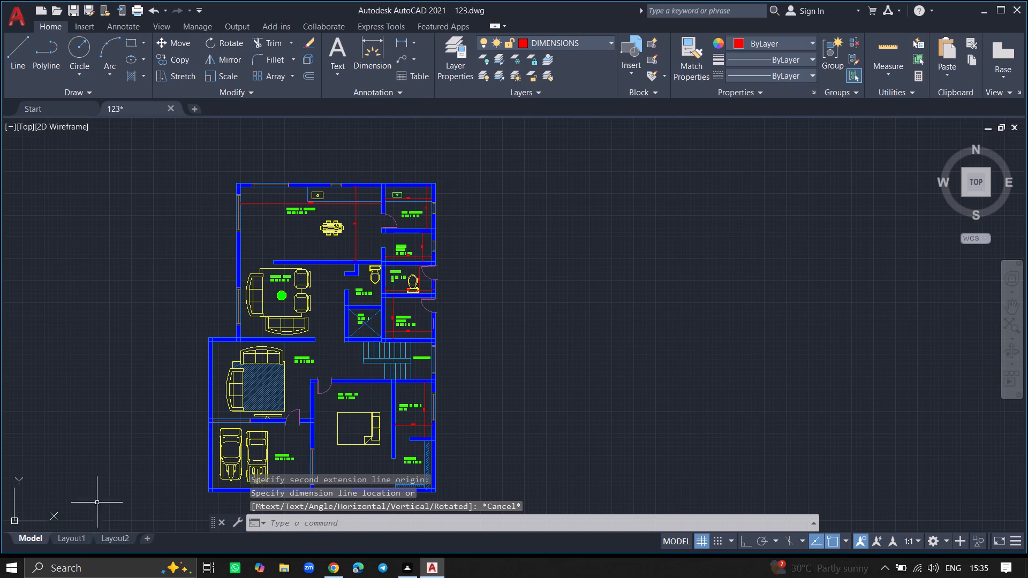
{"action": "left_click", "coordinate": [79, 536]}
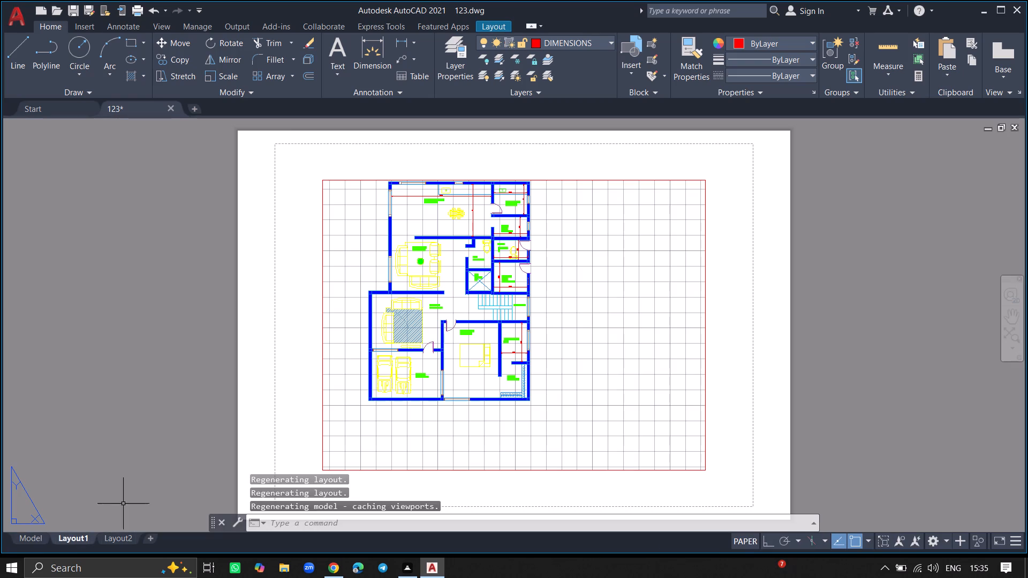
Return to model space and save the drawing.
{"action": "left_click", "coordinate": [719, 149]}
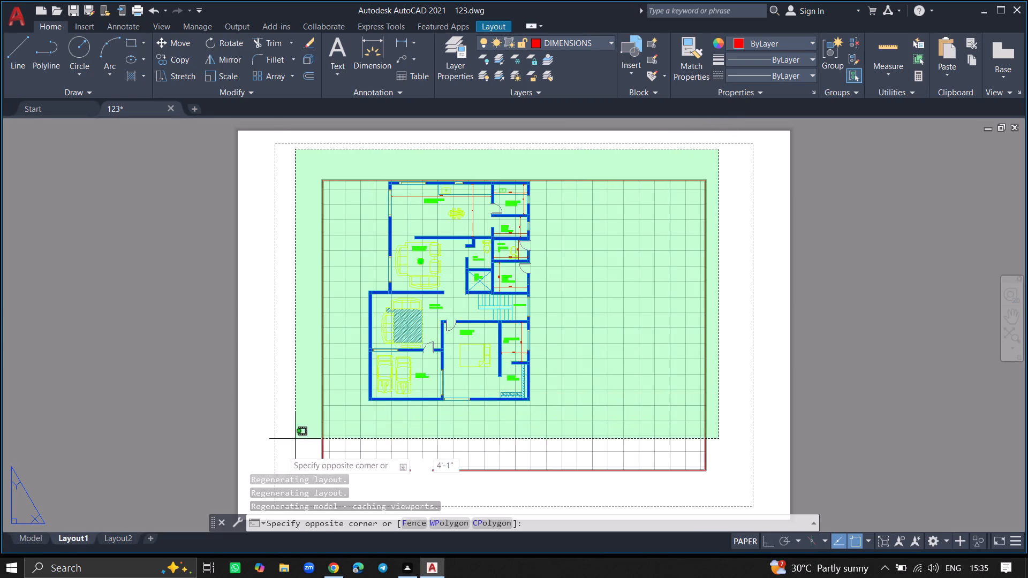
{"action": "left_click", "coordinate": [272, 460]}
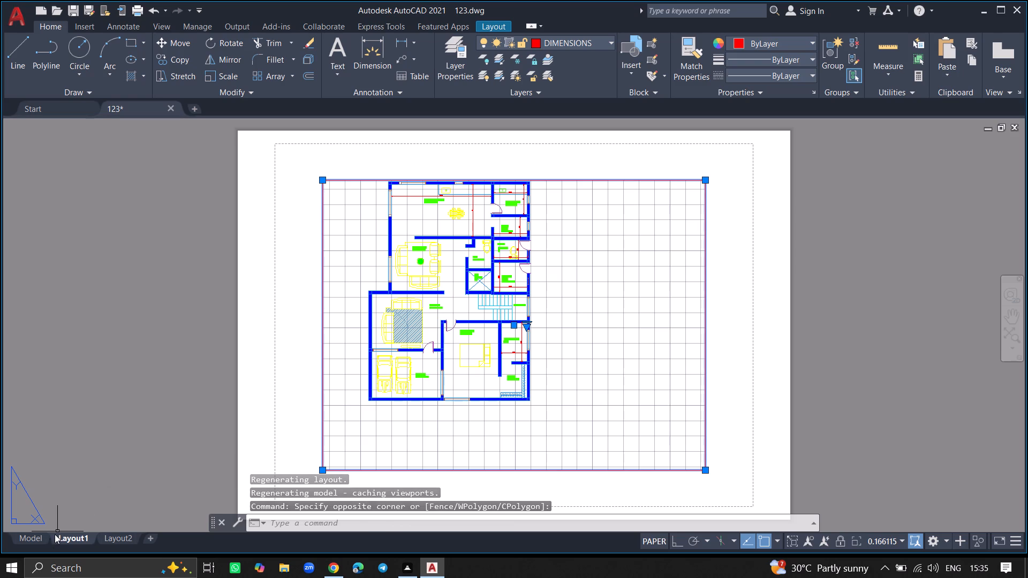
{"action": "left_click", "coordinate": [40, 537]}
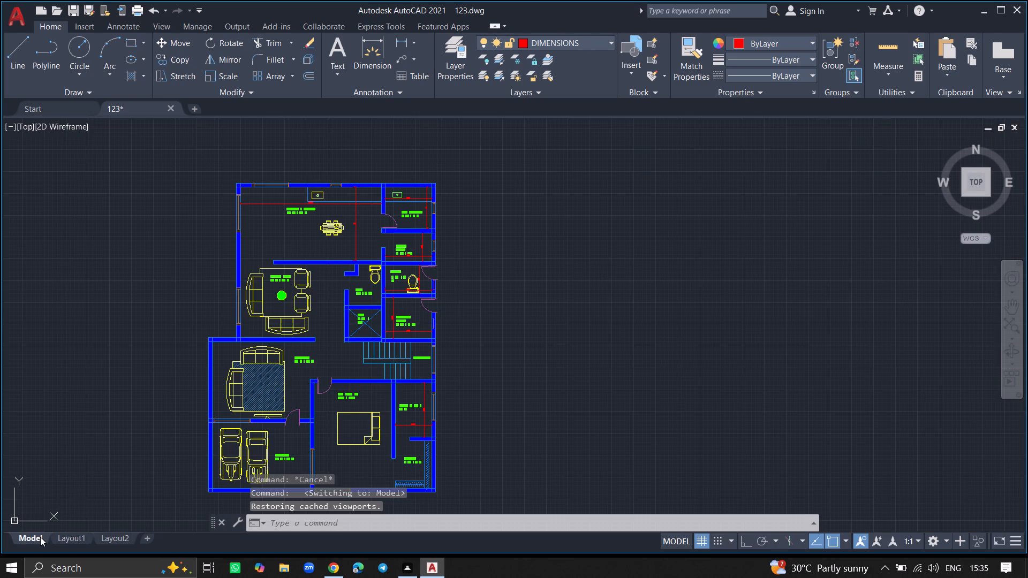
{"action": "key", "text": "ctrl+s"}
{"action": "key", "text": "ctrl+s"}
{"action": "key", "text": "ctrl+s"}
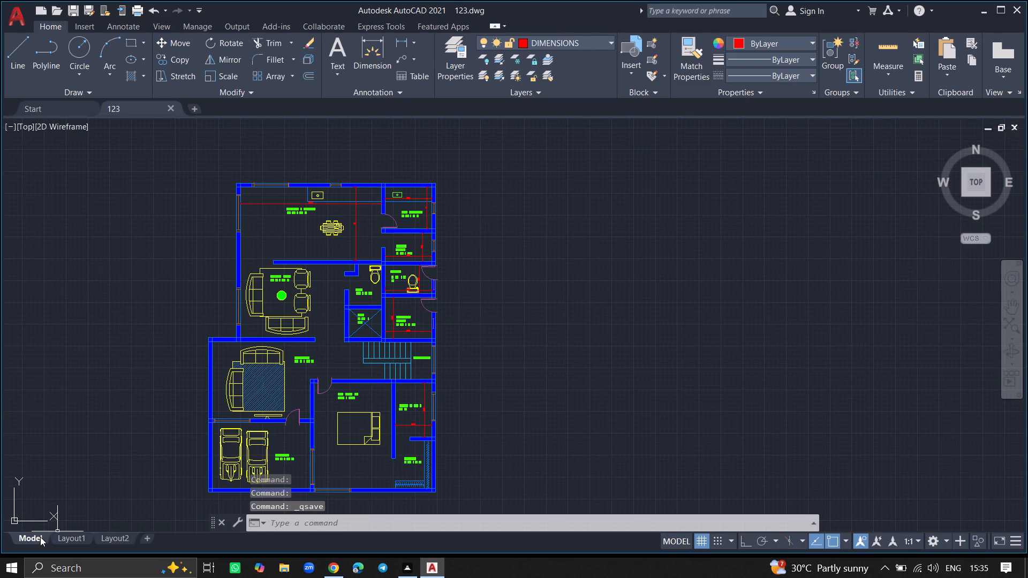
Delete the existing viewport showing the floor plan from the Layout1 sheet.
{"action": "left_click", "coordinate": [56, 539]}
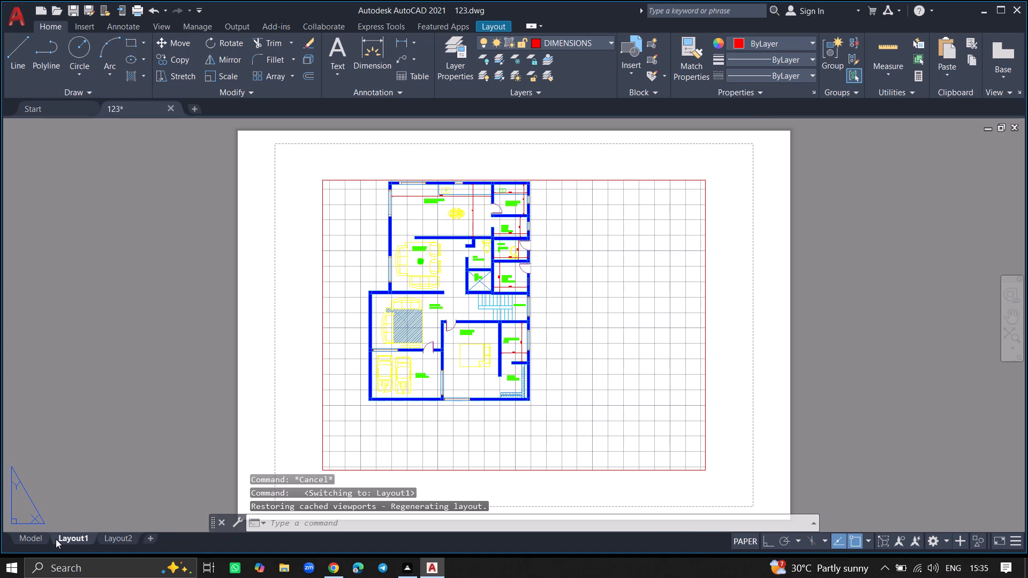
{"action": "left_click", "coordinate": [724, 161]}
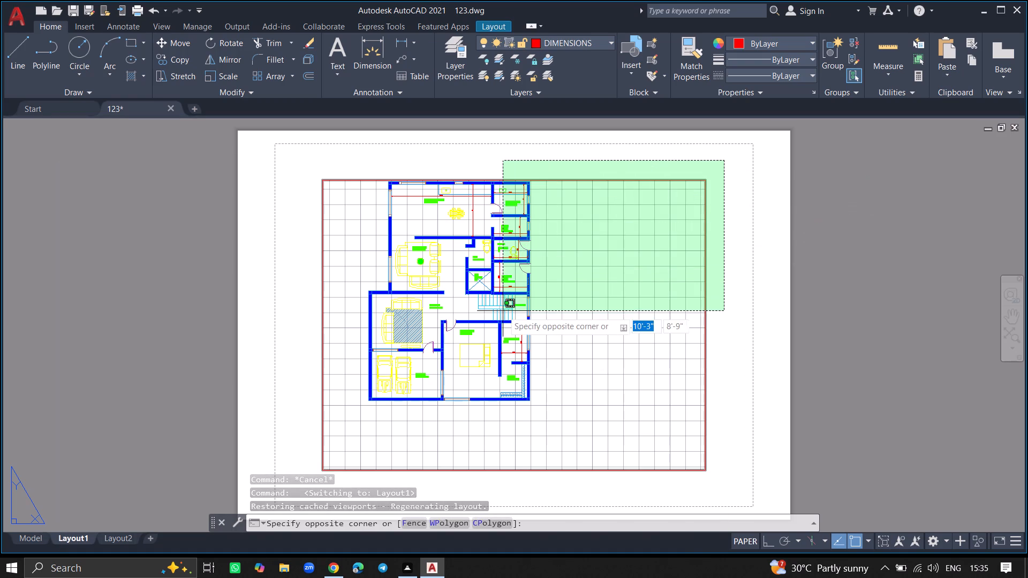
{"action": "left_click", "coordinate": [294, 471]}
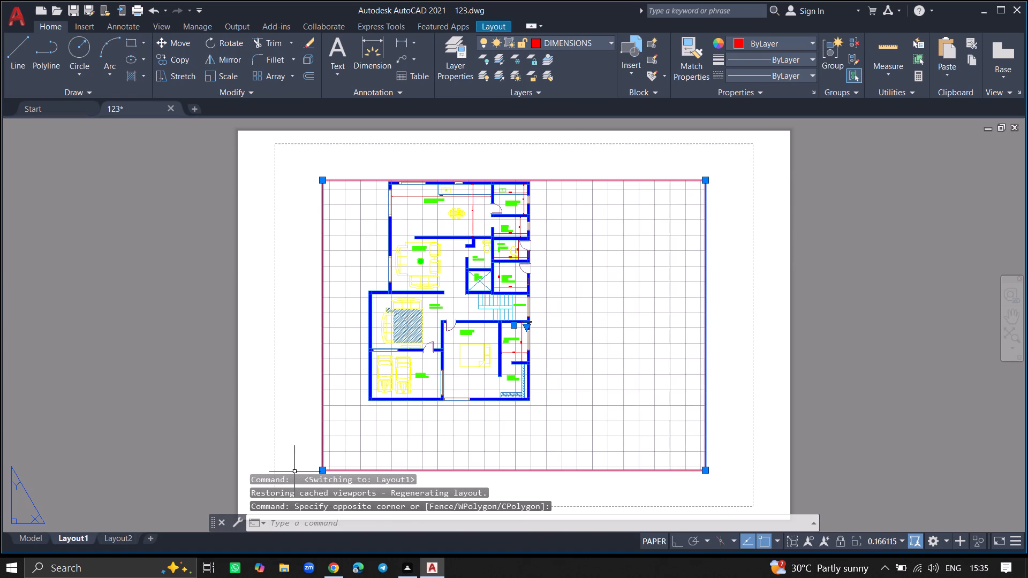
{"action": "key", "text": "Delete"}
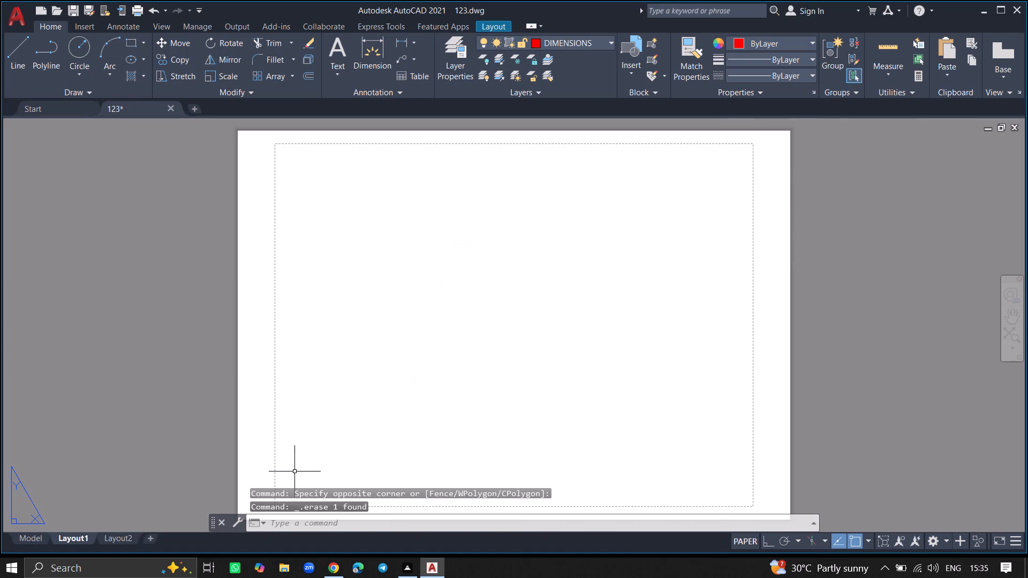
Modify Layout1's page setup to use the DWG To PDF.pc3 plotter.
{"action": "right_click", "coordinate": [73, 538]}
{"action": "left_click", "coordinate": [108, 454]}
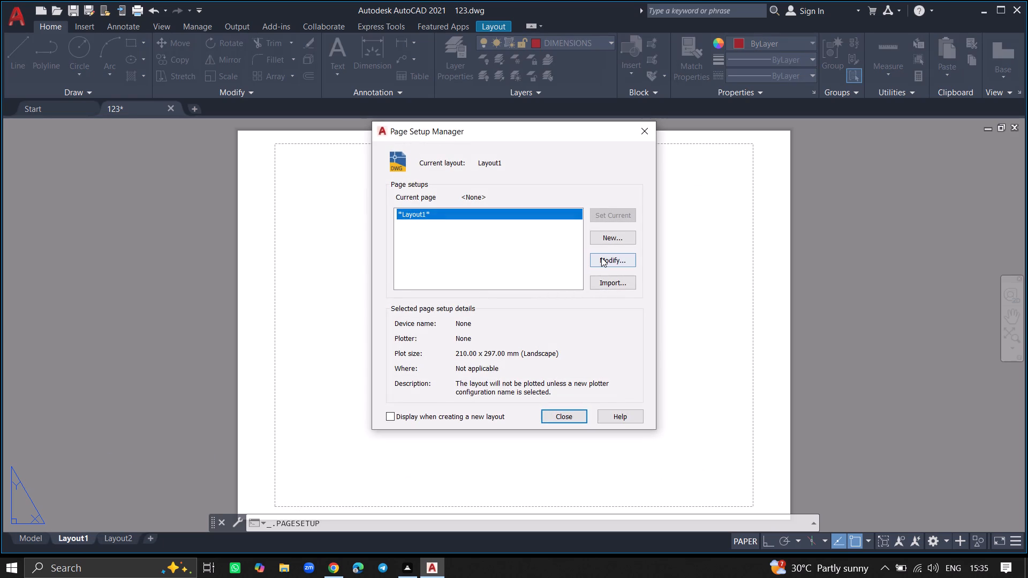
{"action": "left_click", "coordinate": [601, 257]}
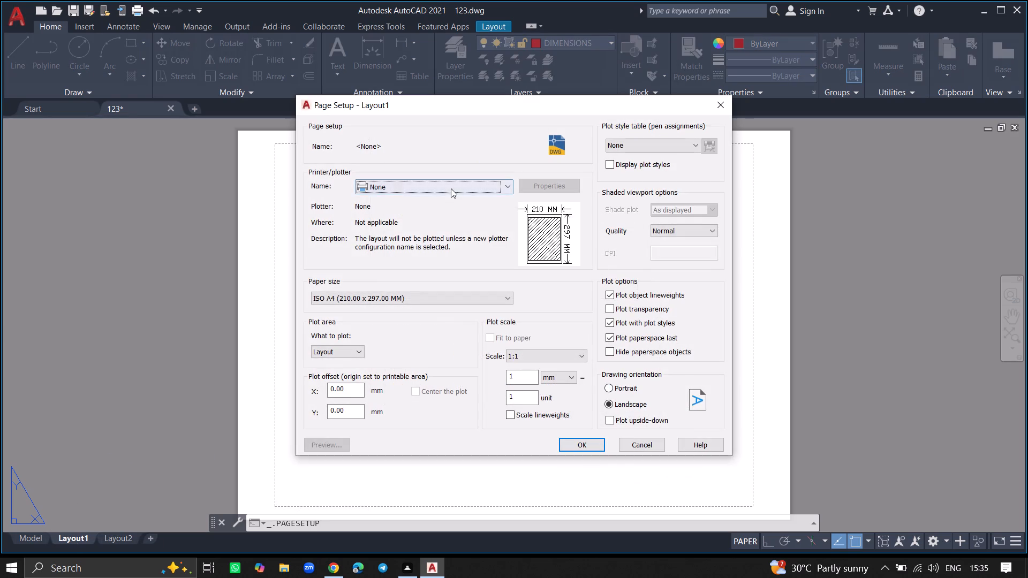
{"action": "left_click", "coordinate": [451, 188]}
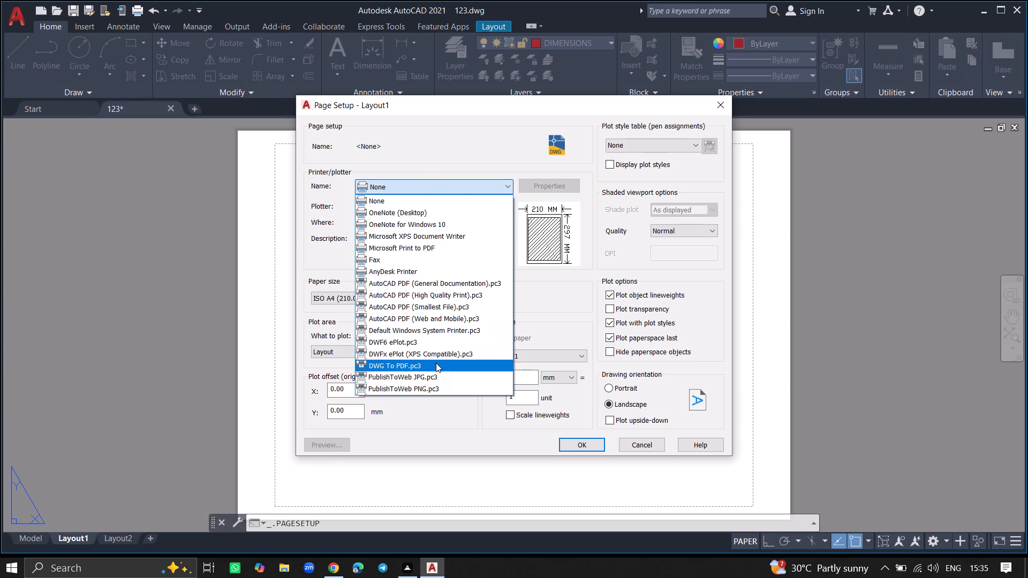
{"action": "left_click", "coordinate": [435, 363]}
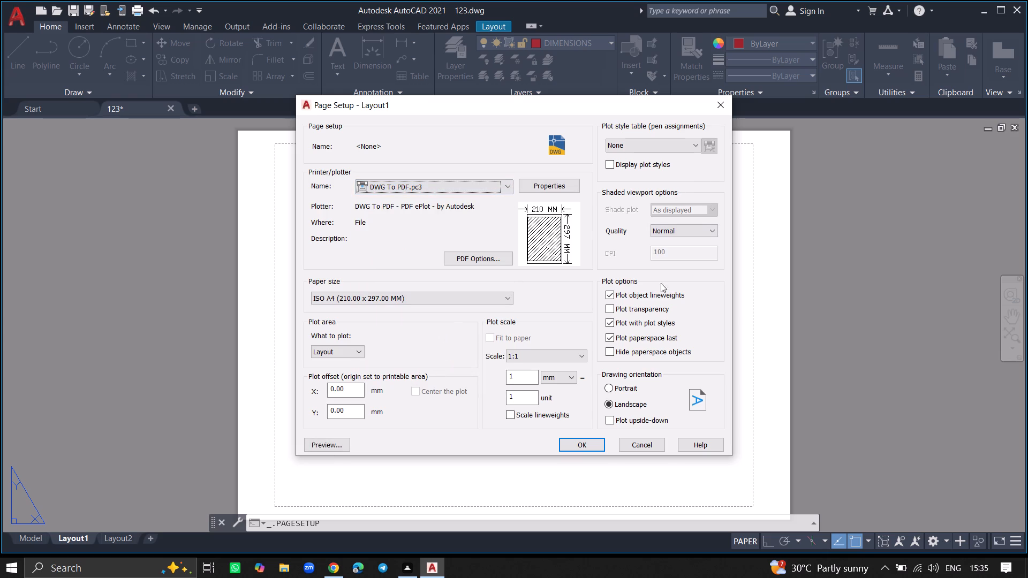
{"action": "left_click", "coordinate": [573, 446]}
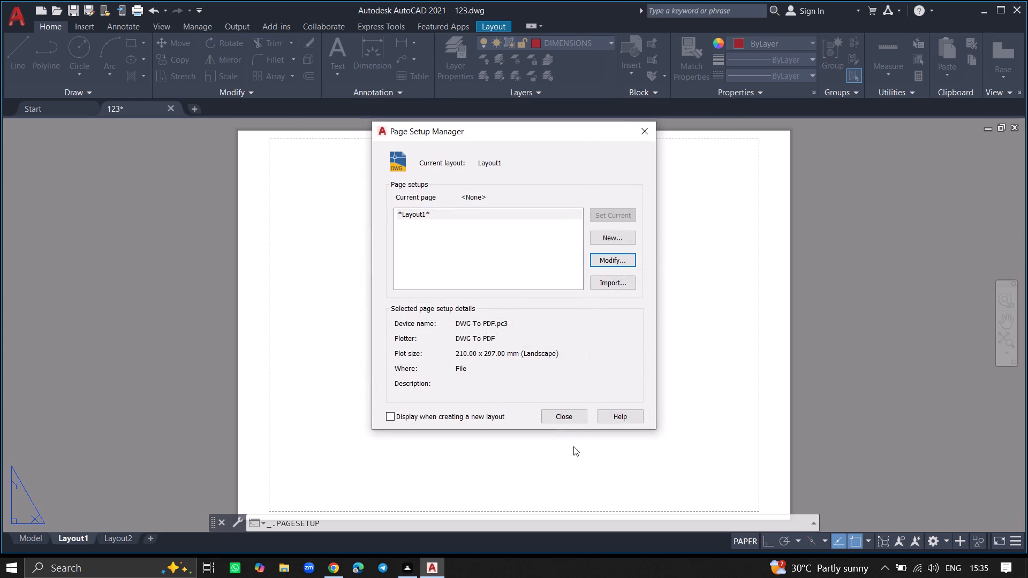
{"action": "left_click", "coordinate": [566, 416]}
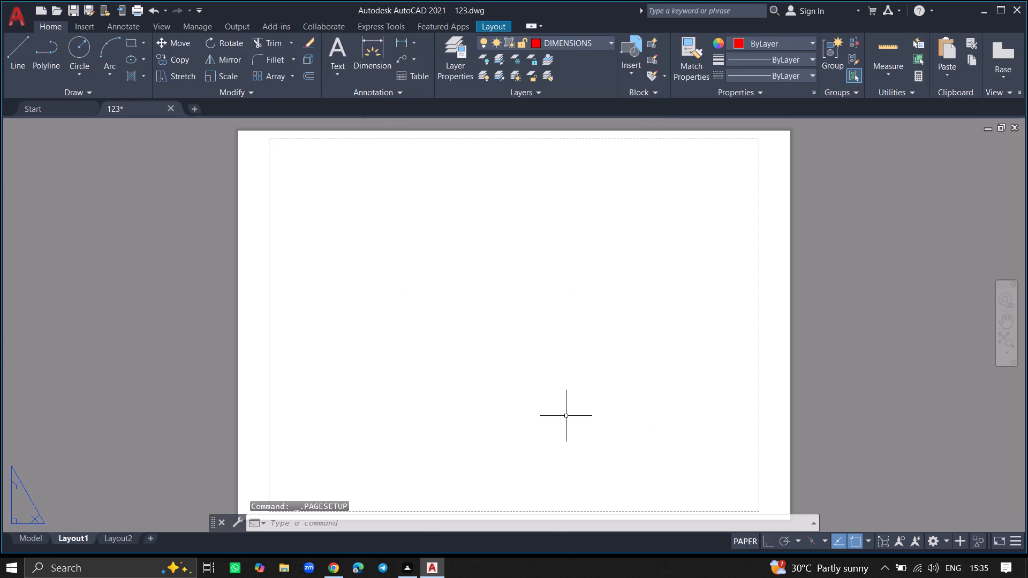
Create a rectangular MVIEW viewport from the printable area's upper-right corner to near the sheet's lower-left edge.
{"action": "type", "text": "MVIEW"}
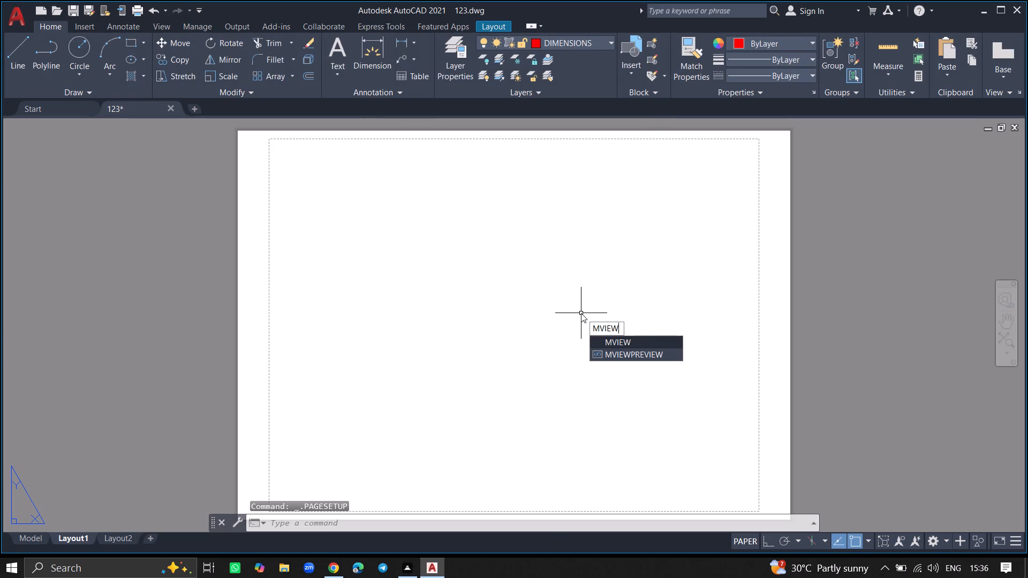
{"action": "key", "text": "Return"}
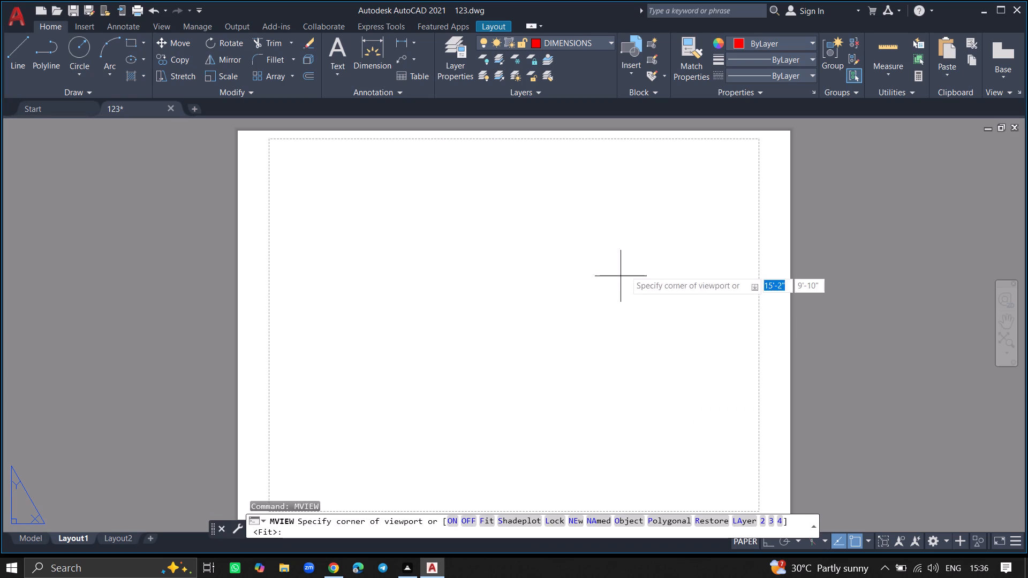
{"action": "left_click", "coordinate": [758, 142]}
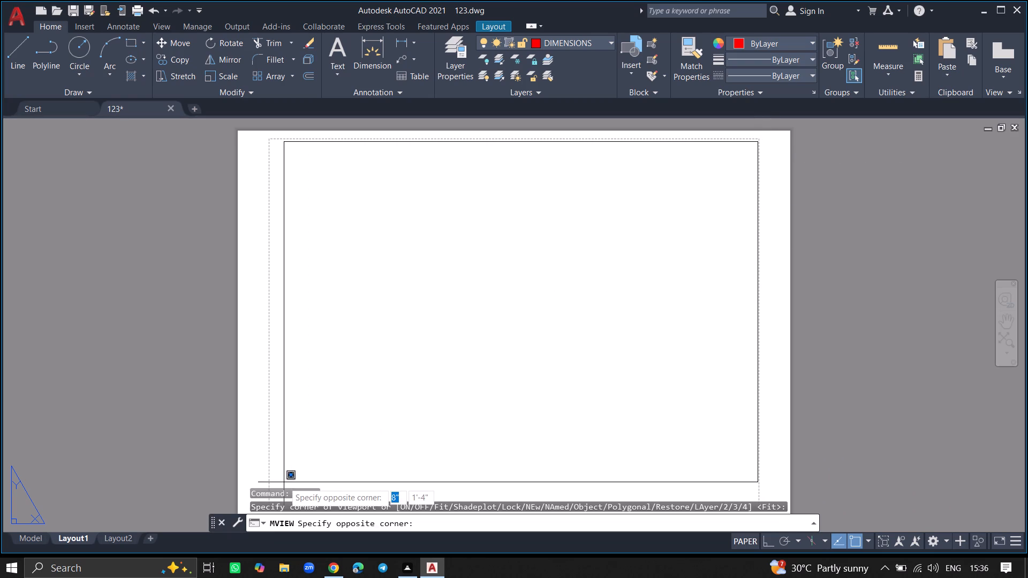
{"action": "left_click", "coordinate": [244, 507]}
Activate model space inside the new Layout1 viewport and turn off its grid.
{"action": "double_click", "coordinate": [281, 416]}
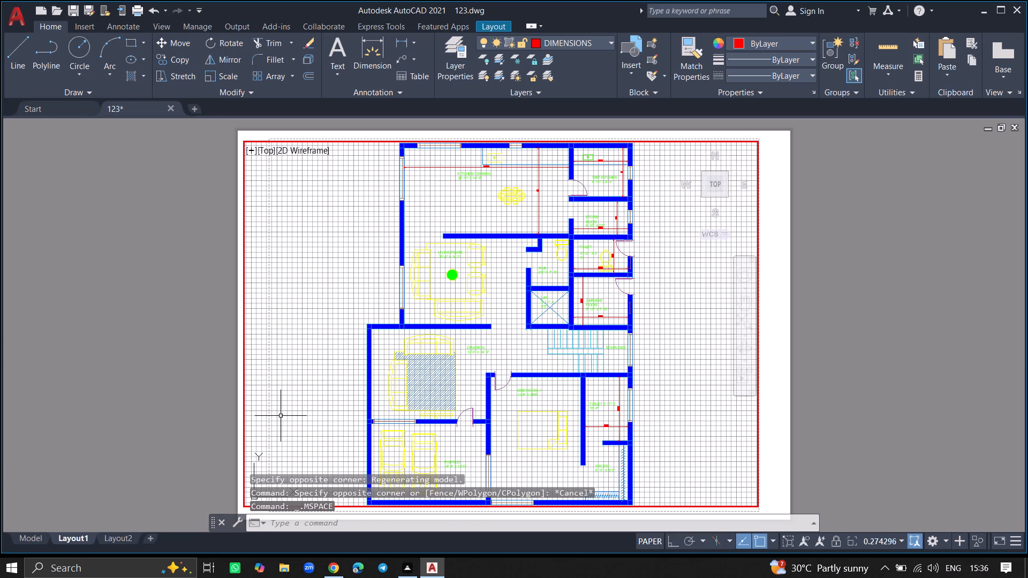
{"action": "key", "text": "F7"}
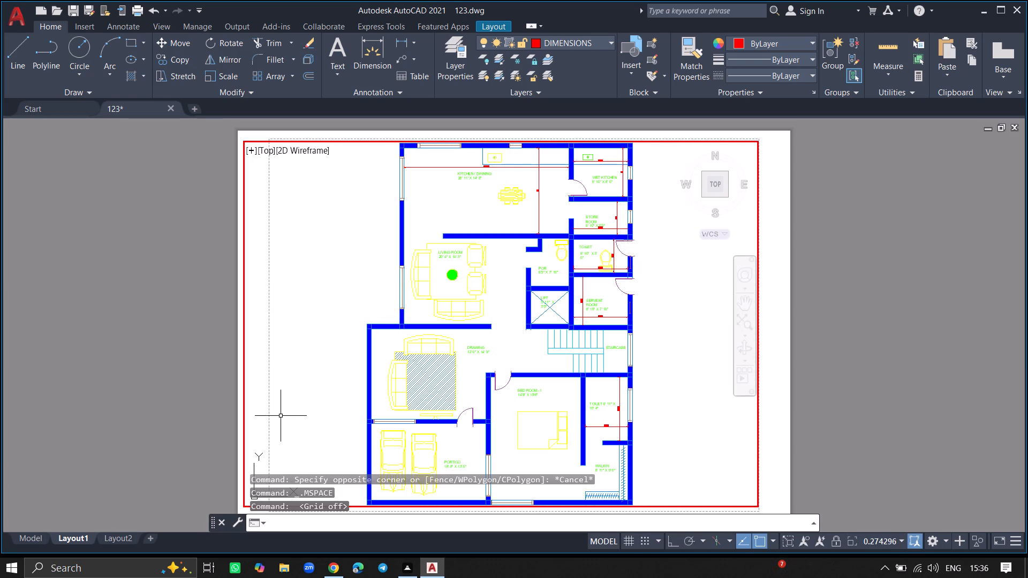
Plot Layout1 to PDF on the Desktop as 123-Layout1.pdf and minimize the PDF viewer to return to the drawing.
{"action": "key", "text": "ctrl+p"}
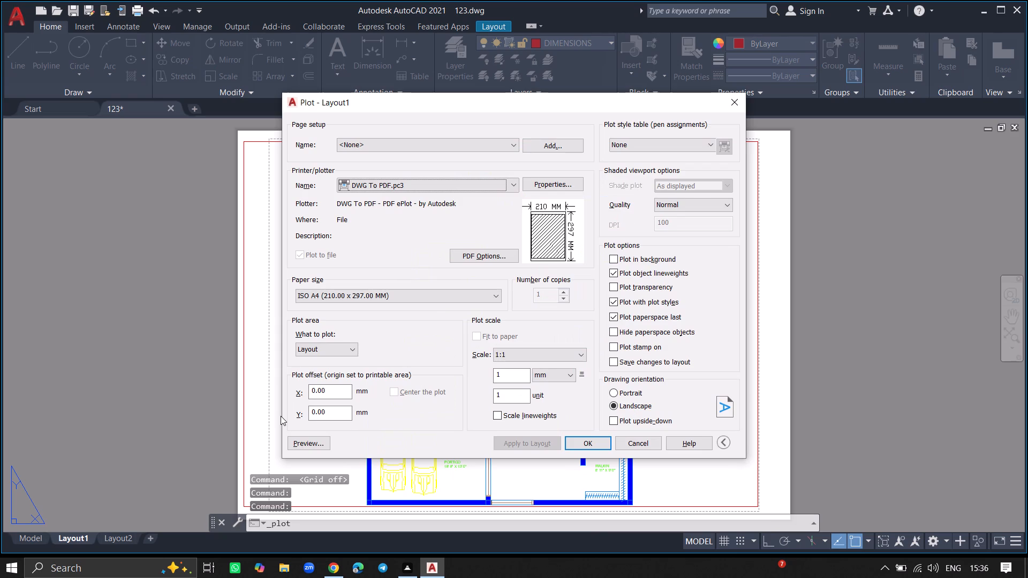
{"action": "left_click", "coordinate": [578, 445]}
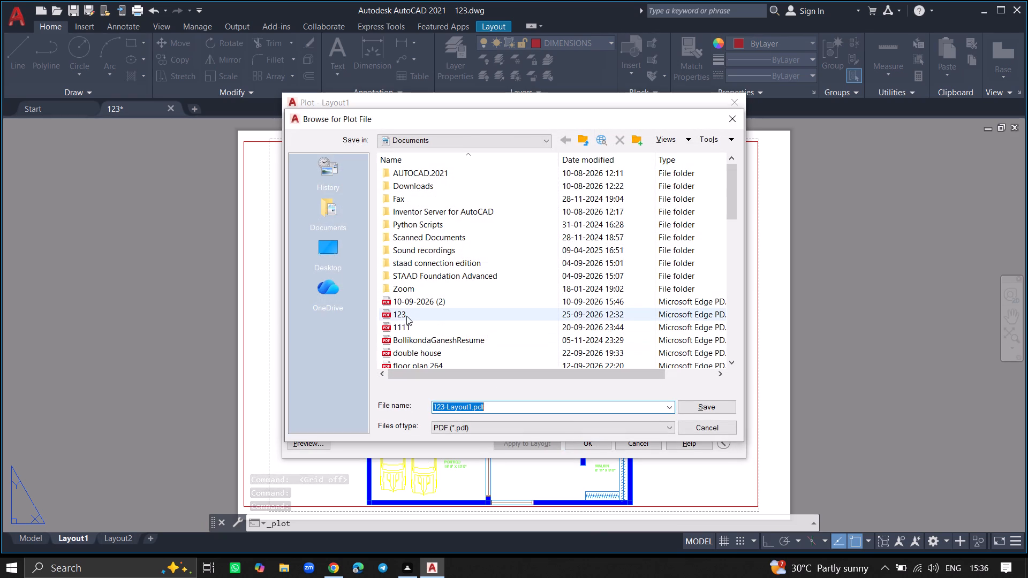
{"action": "left_click", "coordinate": [328, 246]}
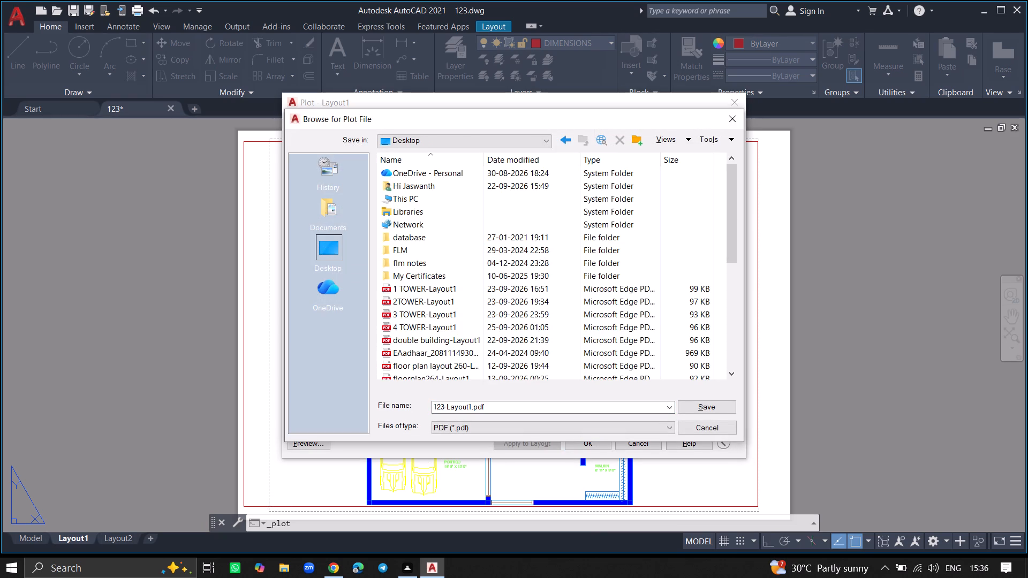
{"action": "left_click", "coordinate": [698, 408]}
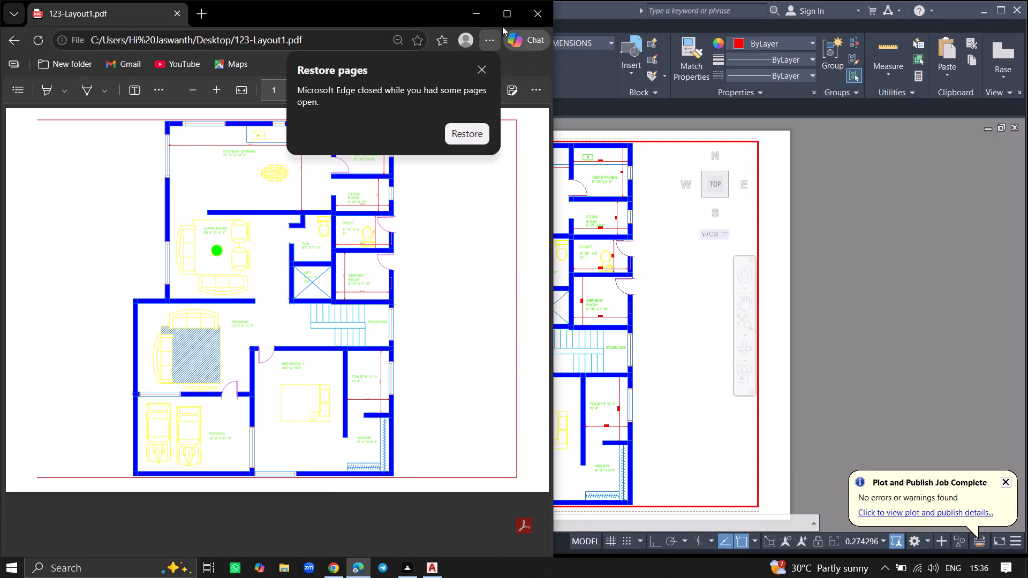
{"action": "left_click", "coordinate": [478, 10]}
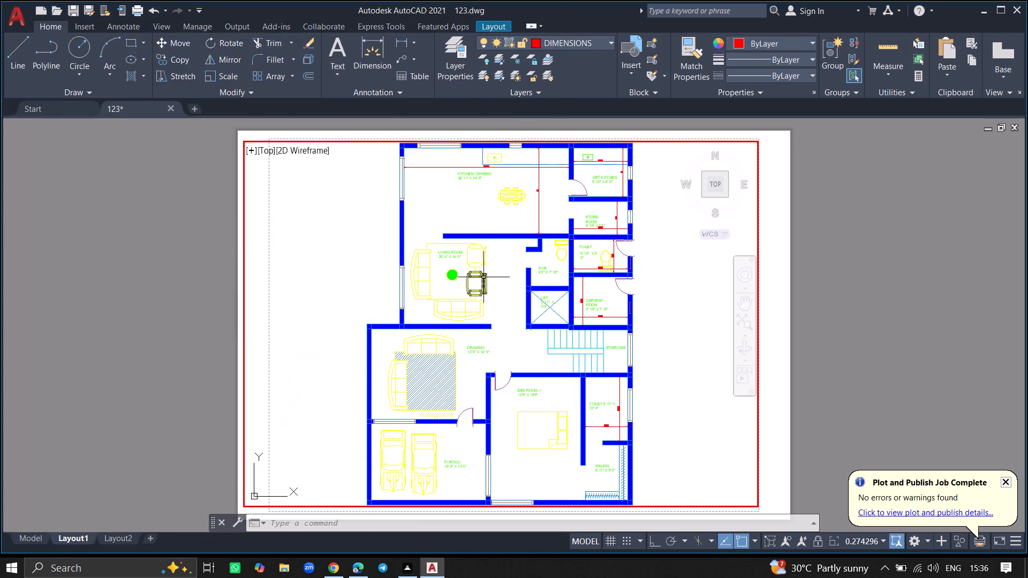